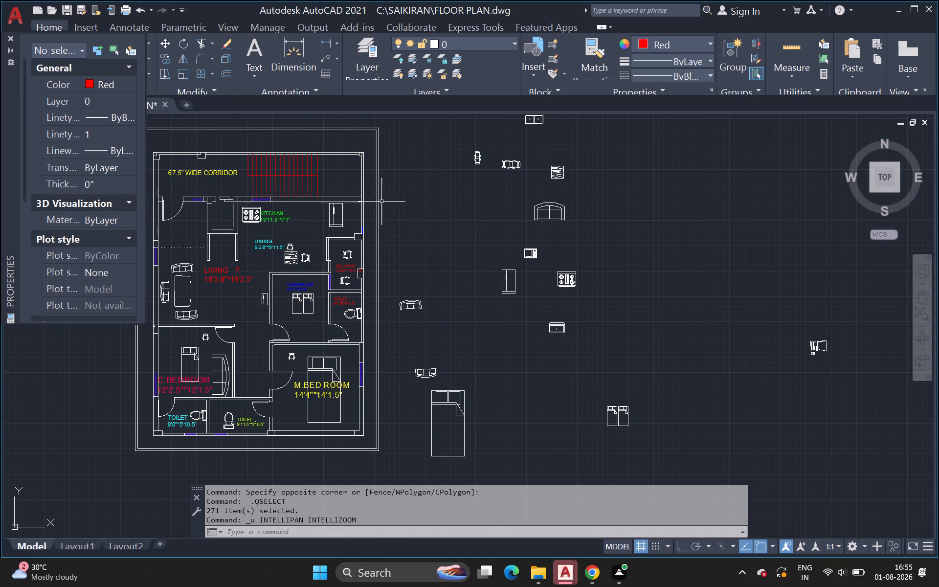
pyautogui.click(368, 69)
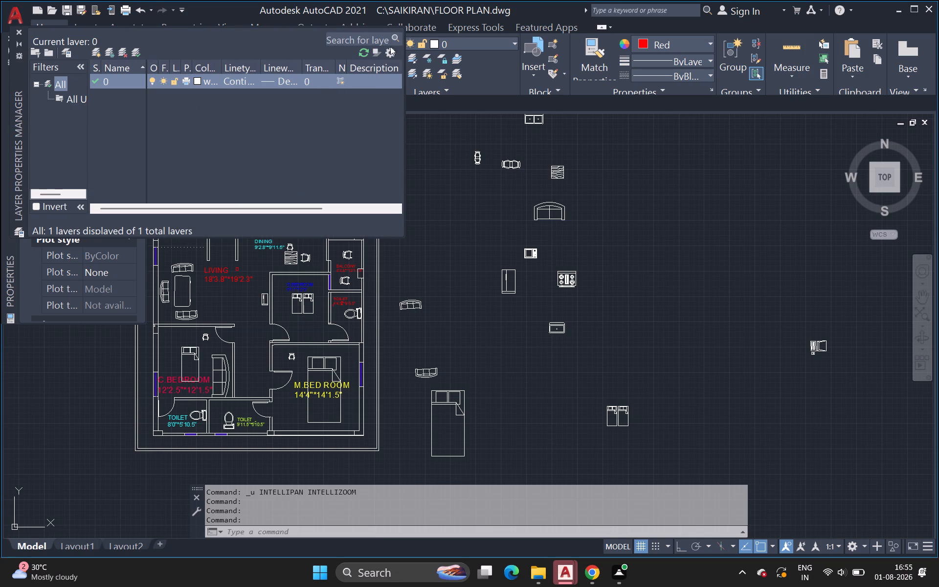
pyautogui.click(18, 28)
# Erase the plan's furniture and fixtures except the lower LIVING sofa, the lower BALCONY chair, the WC below it and the M.BED ROOM chair.
pyautogui.scroll(-1, 360, 265)
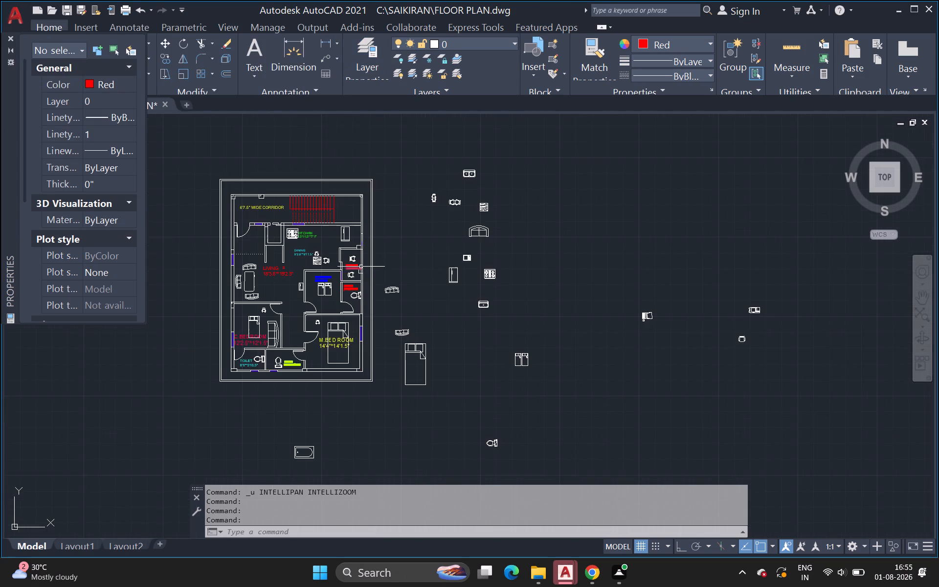
pyautogui.moveTo(361, 271); pyautogui.dragTo(307, 284, button='middle')
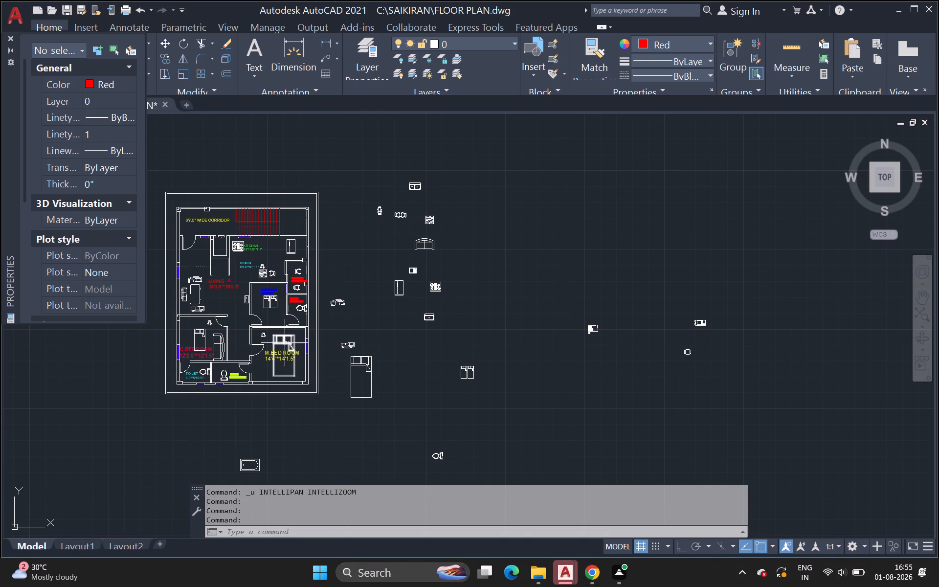
pyautogui.scroll(1, 286, 339)
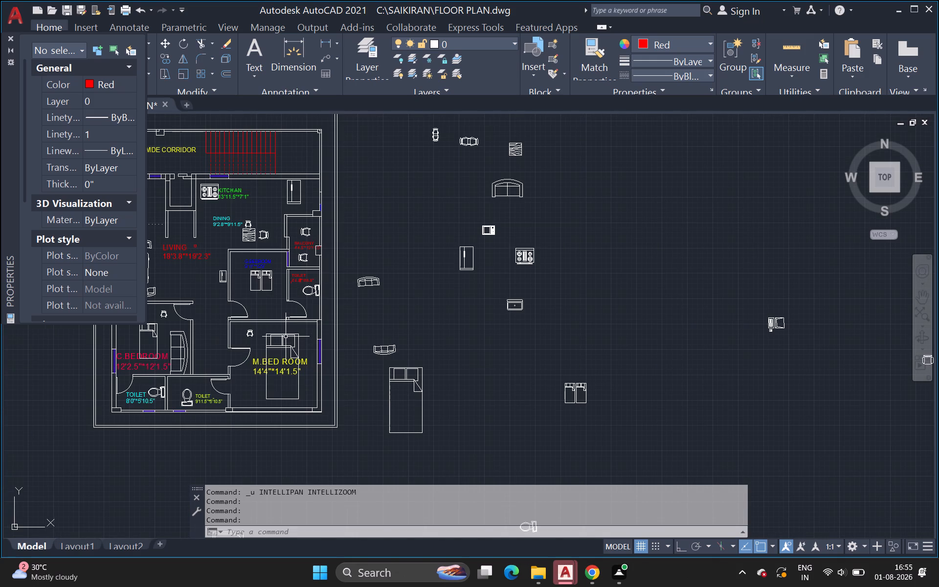
pyautogui.click(286, 337)
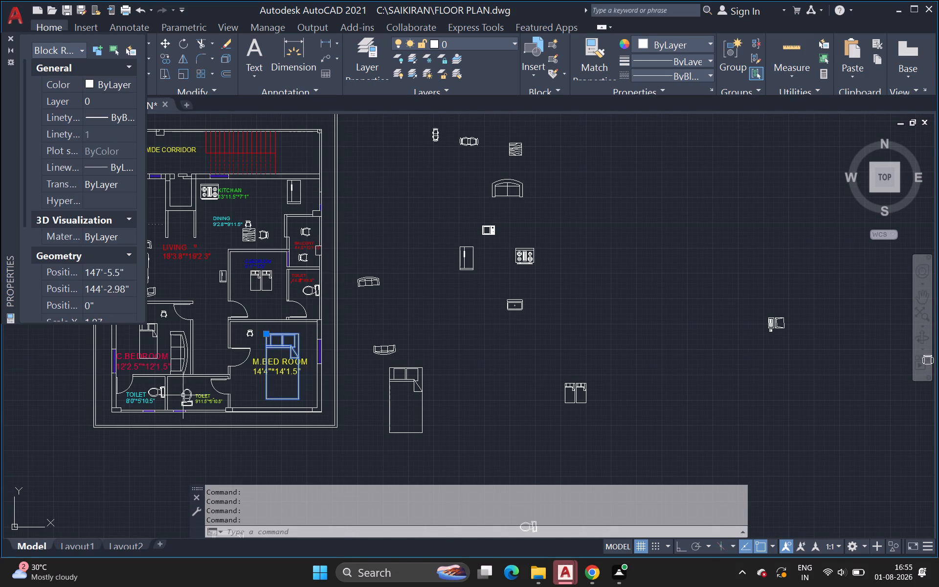
pyautogui.click(186, 395)
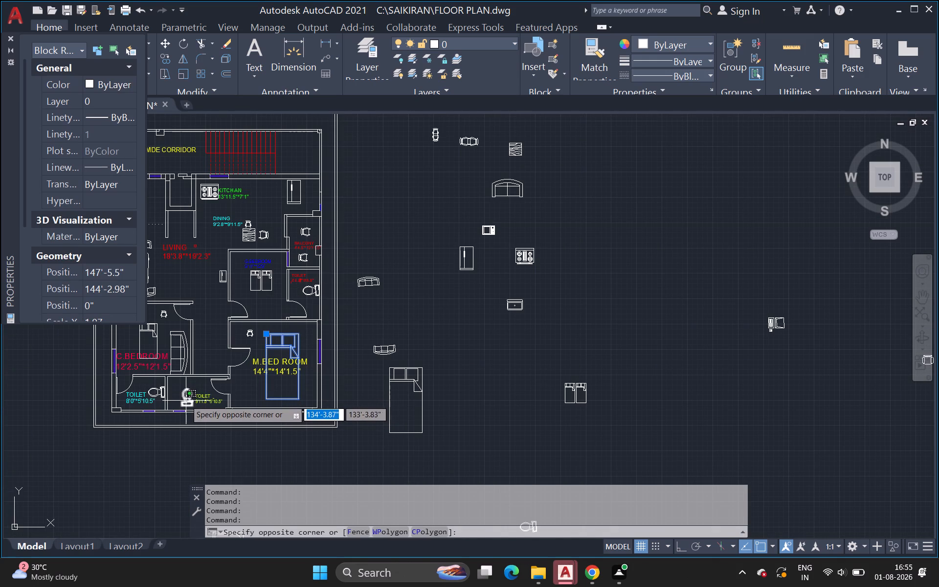
pyautogui.click(187, 400)
pyautogui.click(189, 398)
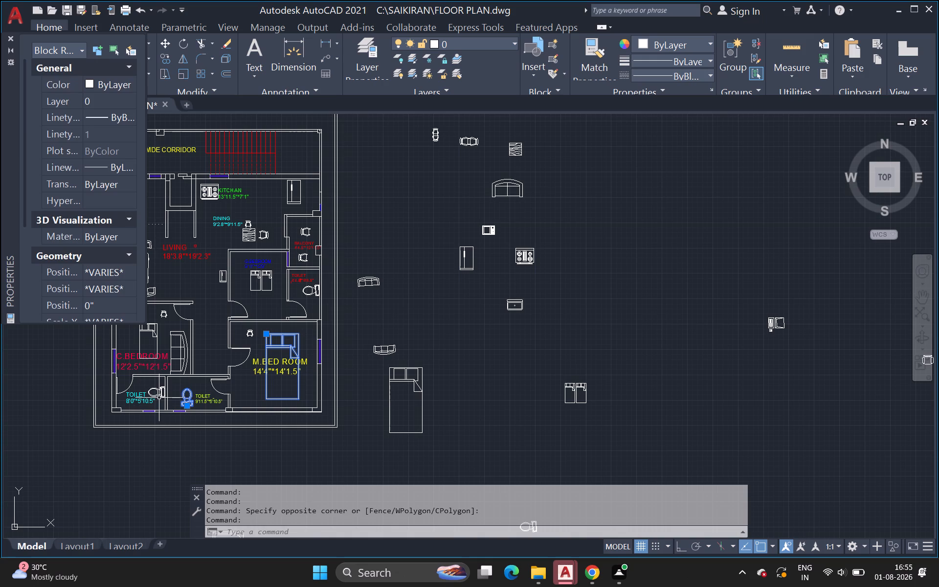
pyautogui.click(161, 394)
pyautogui.moveTo(220, 348); pyautogui.dragTo(245, 399, button='middle')
pyautogui.scroll(-1, 245, 399)
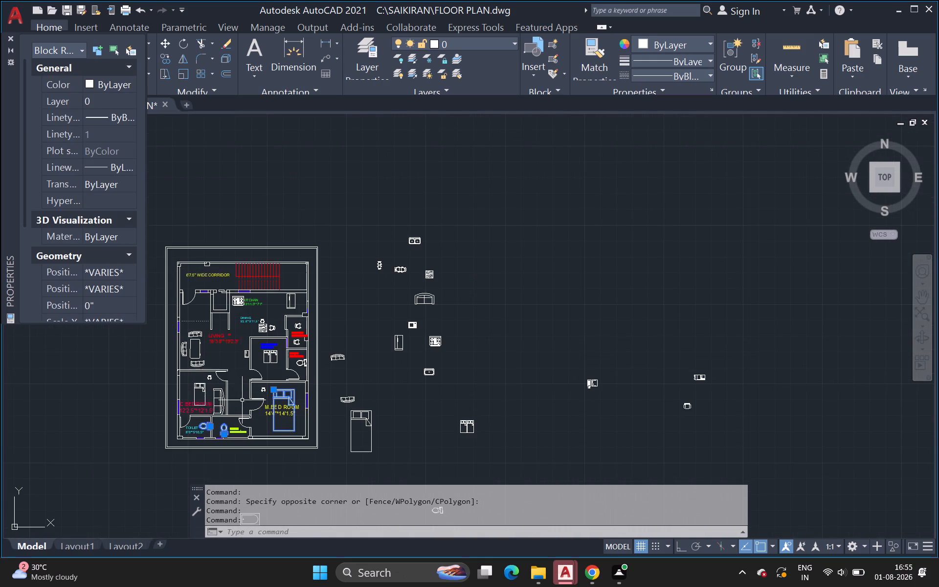
pyautogui.click(225, 403)
pyautogui.click(203, 389)
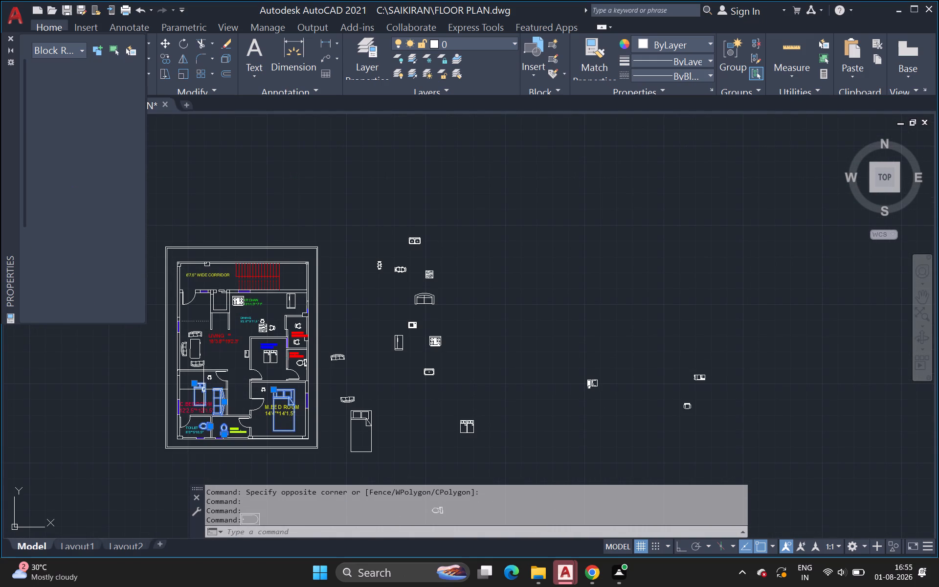
pyautogui.click(208, 378)
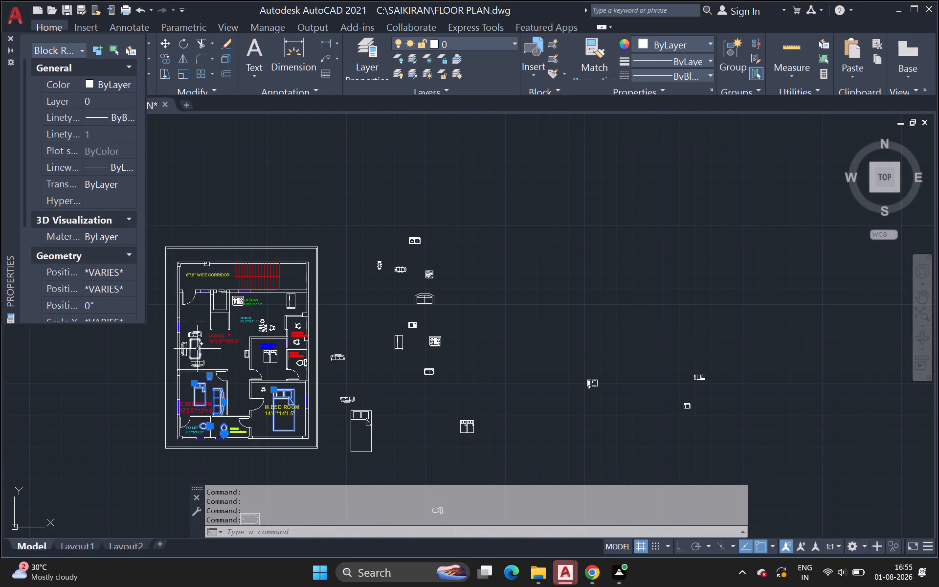
pyautogui.click(197, 349)
pyautogui.scroll(2, 198, 346)
pyautogui.middleClick(198, 347)
pyautogui.scroll(-1, 191, 359)
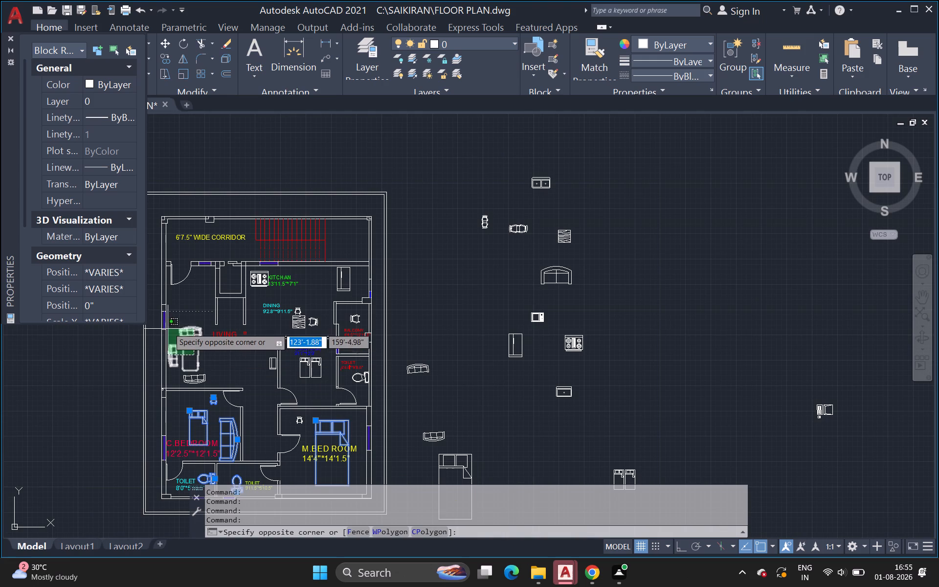
pyautogui.click(176, 324)
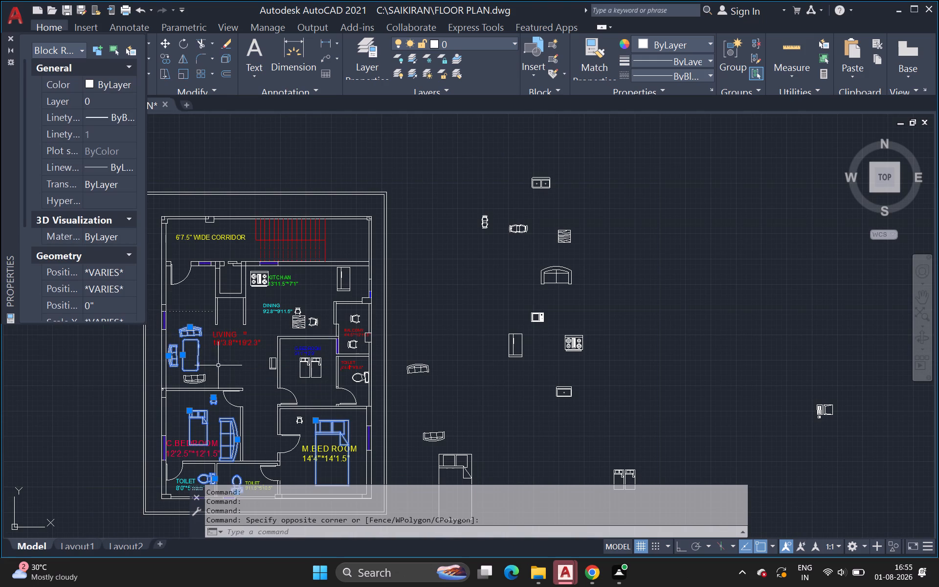
pyautogui.scroll(2, 268, 286)
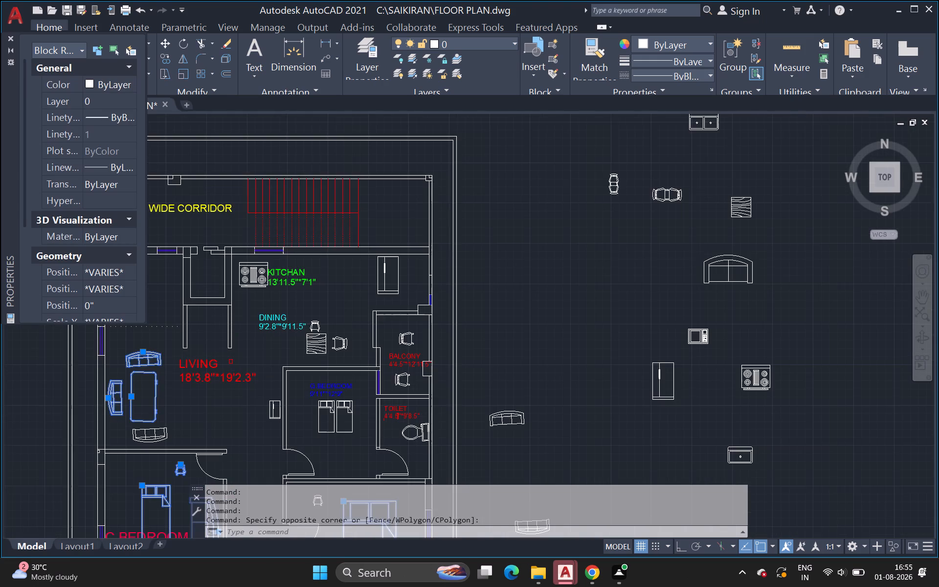
pyautogui.click(257, 287)
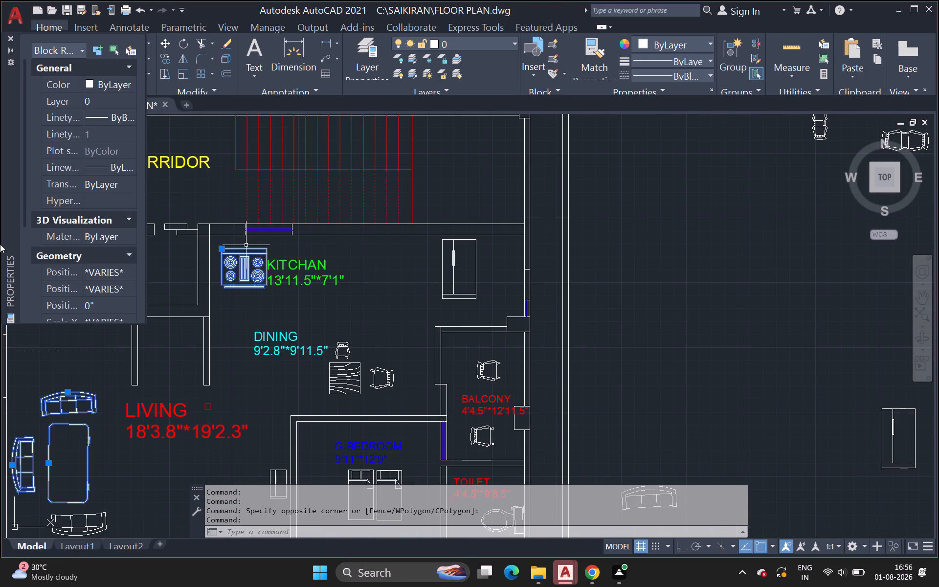
pyautogui.moveTo(246, 332); pyautogui.dragTo(101, 330, button='middle')
pyautogui.scroll(-1, 246, 333)
pyautogui.scroll(1, 101, 331)
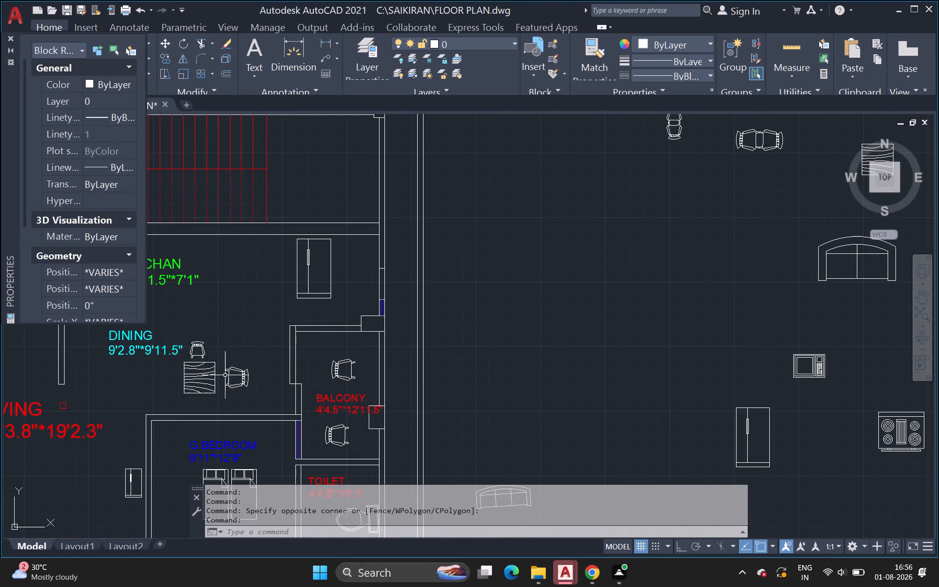
pyautogui.click(188, 338)
pyautogui.click(250, 399)
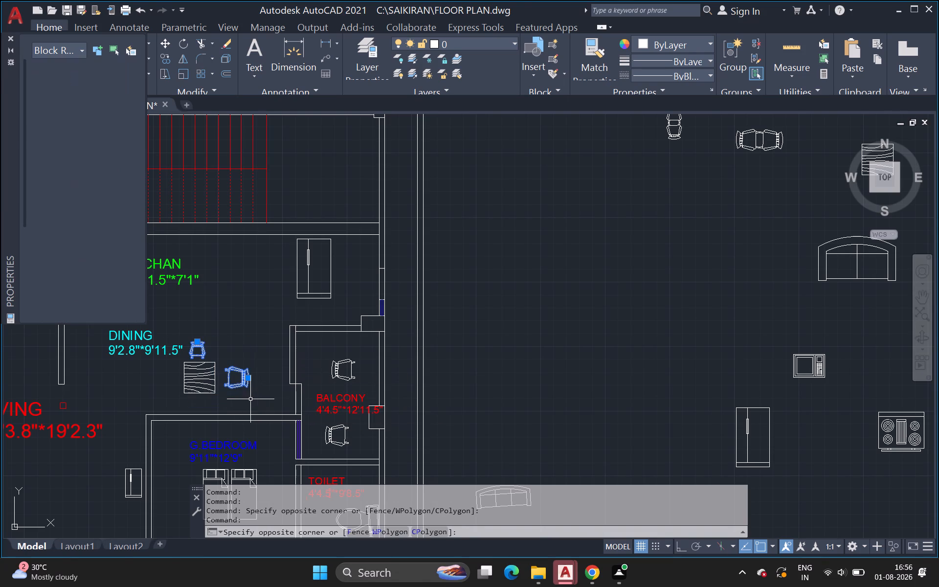
pyautogui.click(194, 375)
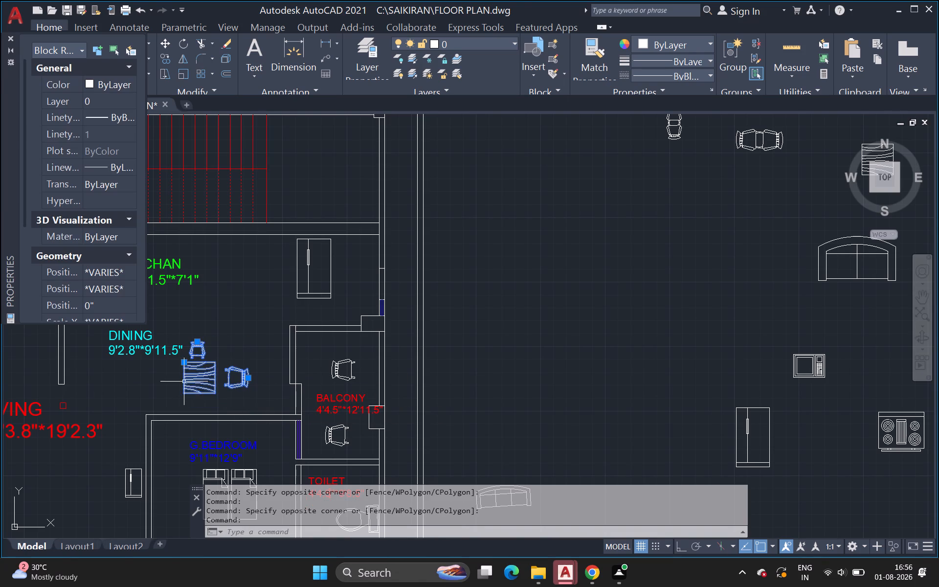
pyautogui.moveTo(181, 383); pyautogui.dragTo(51, 352, button='middle')
pyautogui.click(207, 399)
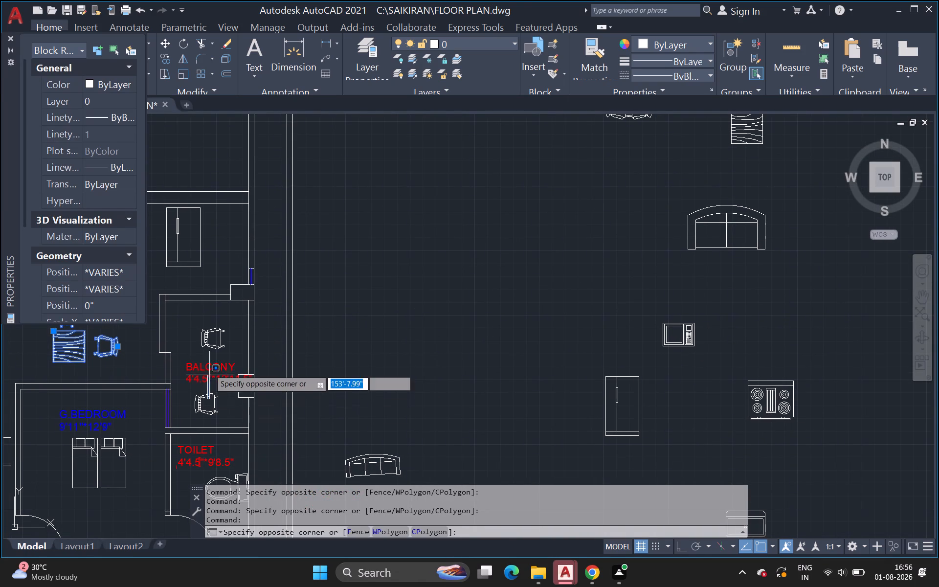
pyautogui.click(212, 340)
pyautogui.click(209, 339)
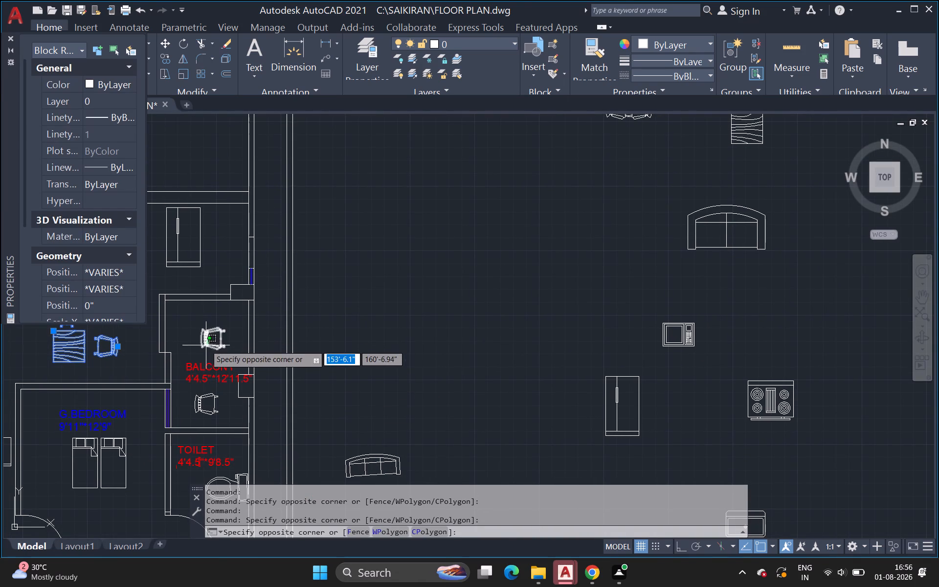
pyautogui.click(206, 342)
pyautogui.scroll(-1, 149, 433)
pyautogui.click(154, 457)
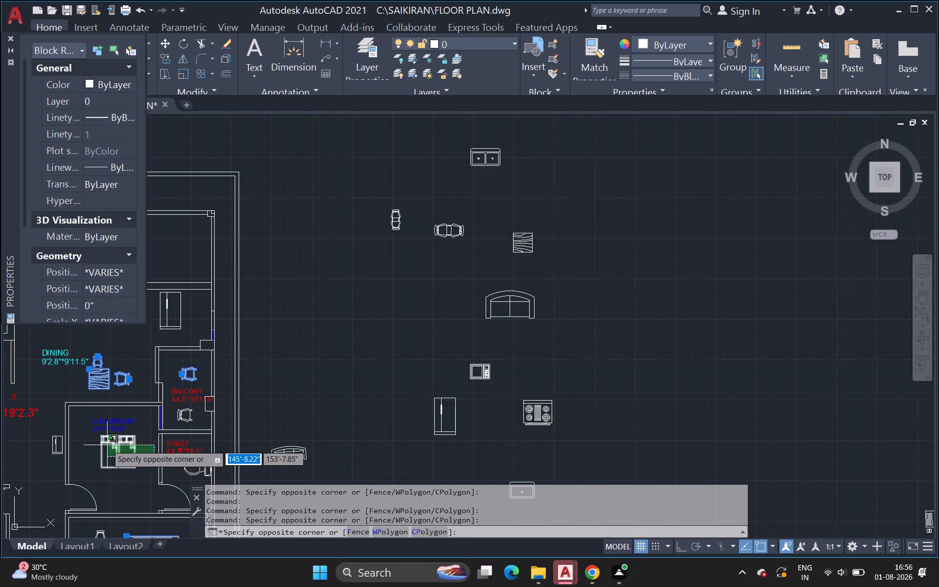
pyautogui.click(99, 445)
pyautogui.click(53, 446)
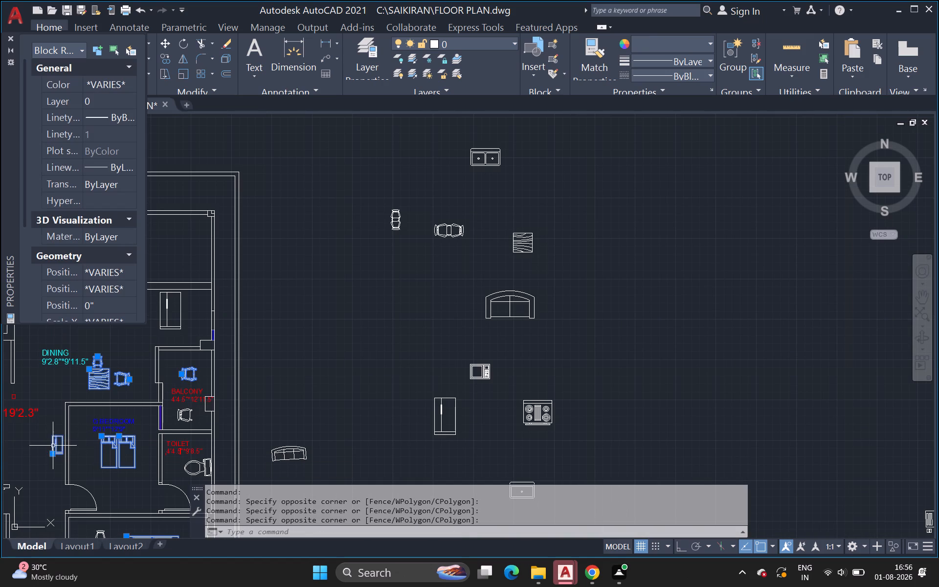
pyautogui.scroll(-1, 161, 468)
pyautogui.moveTo(161, 468); pyautogui.dragTo(193, 368, button='middle')
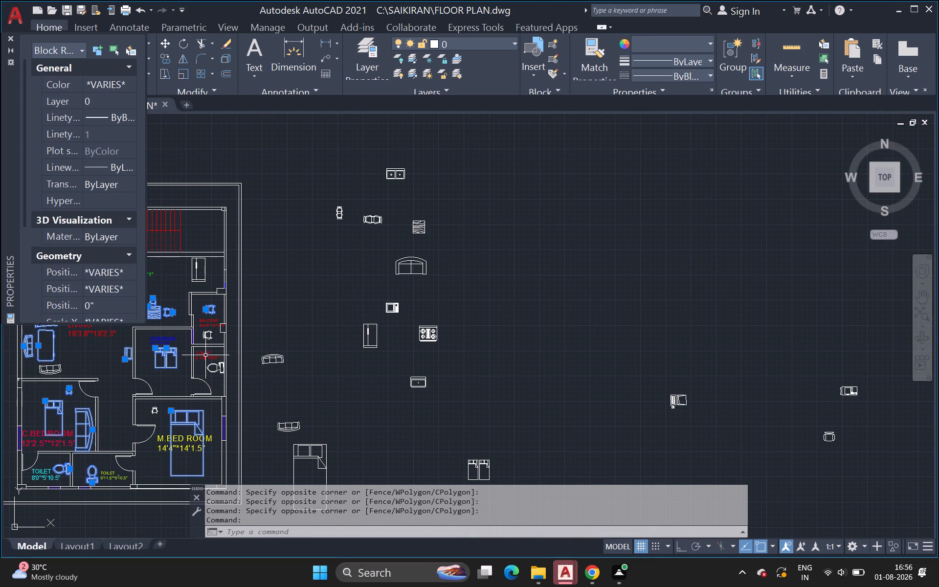
pyautogui.click(209, 270)
pyautogui.click(189, 271)
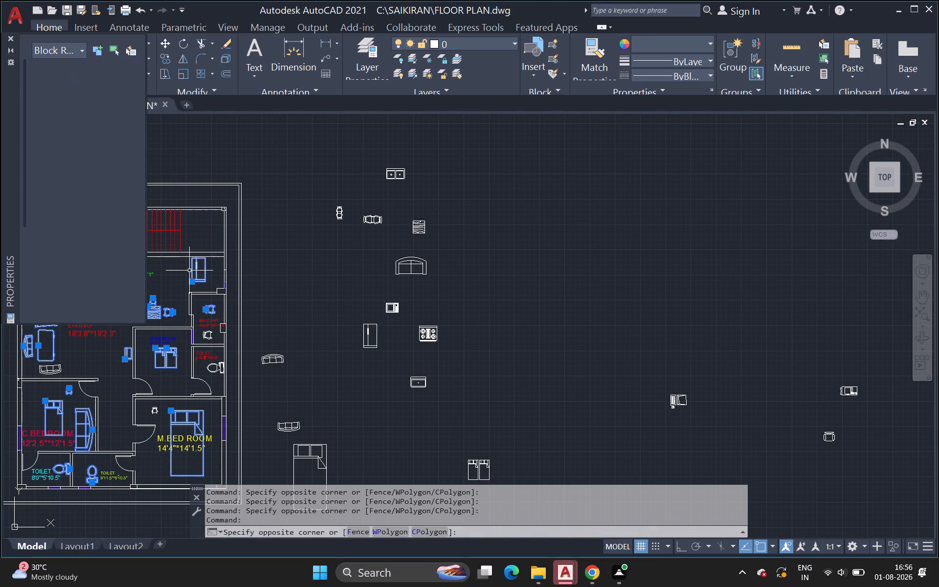
pyautogui.click(8, 34)
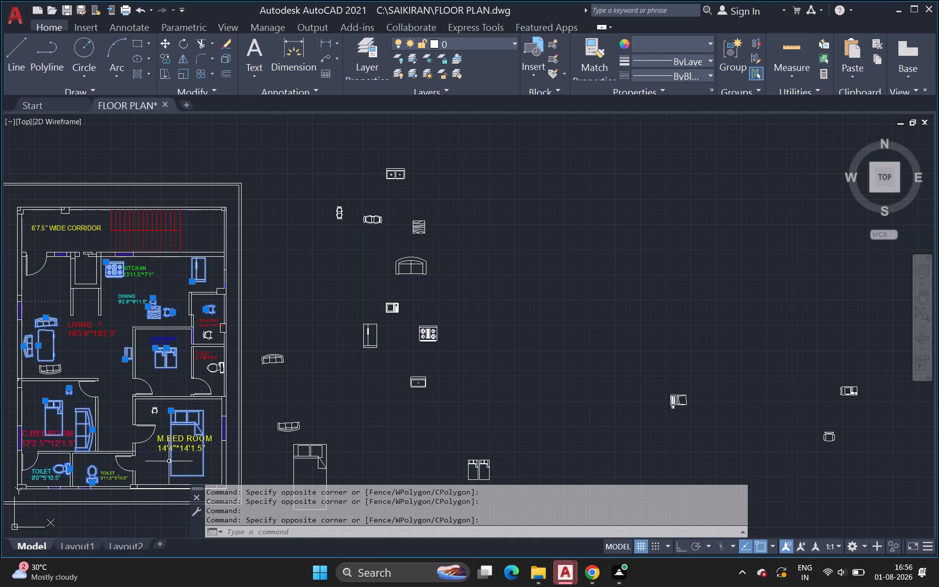
pyautogui.press('Delete')
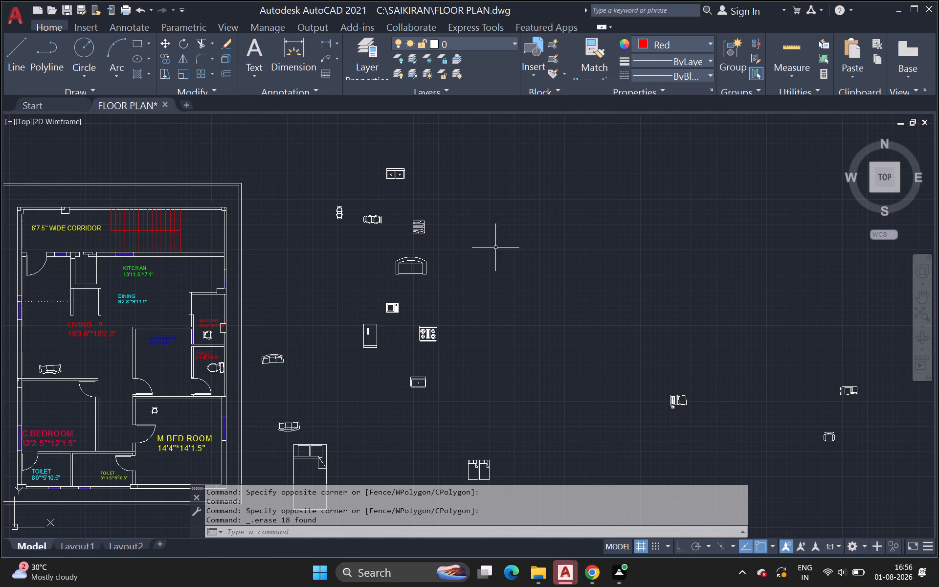
# Create a new layer named FOUNITR-URE and set its colour to yellow.
pyautogui.click(354, 53)
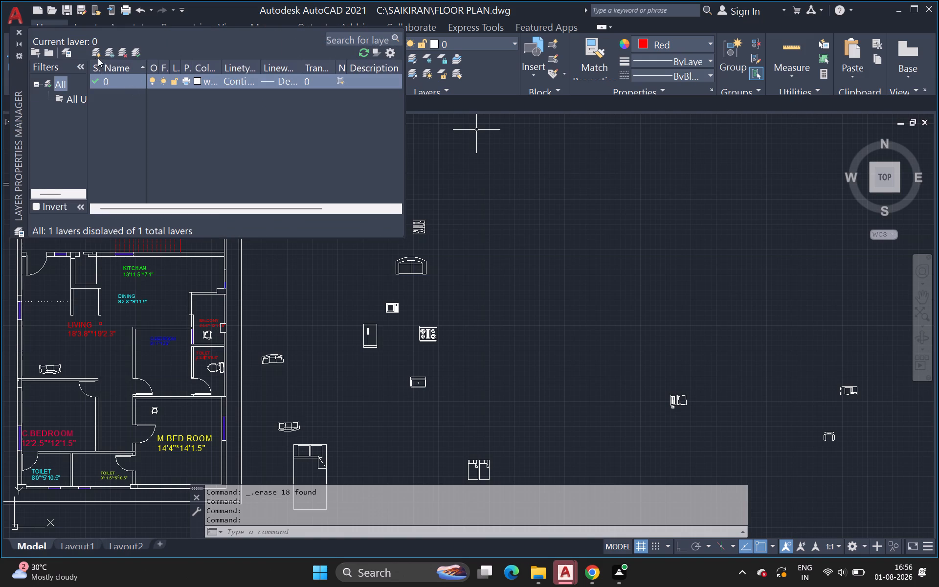
pyautogui.click(98, 51)
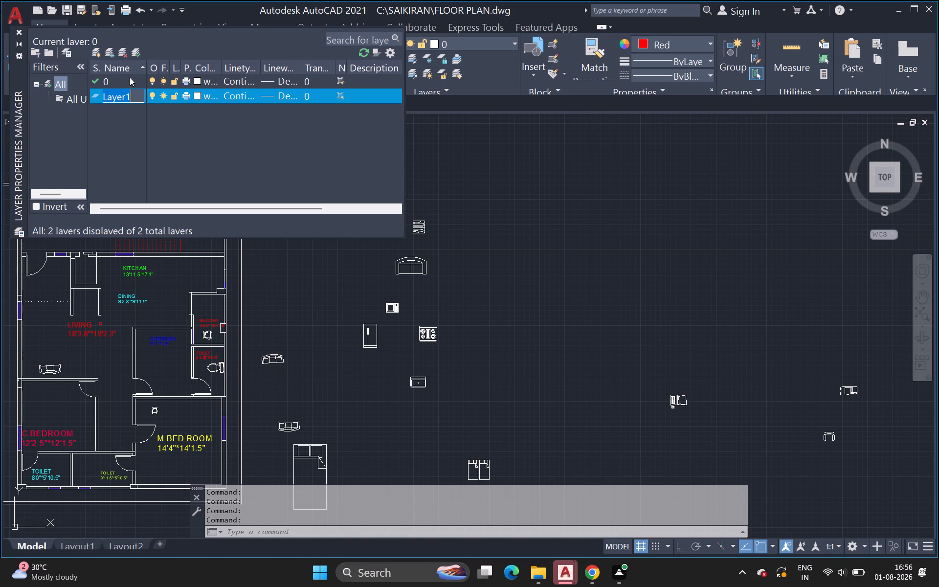
pyautogui.press('BackSpace')
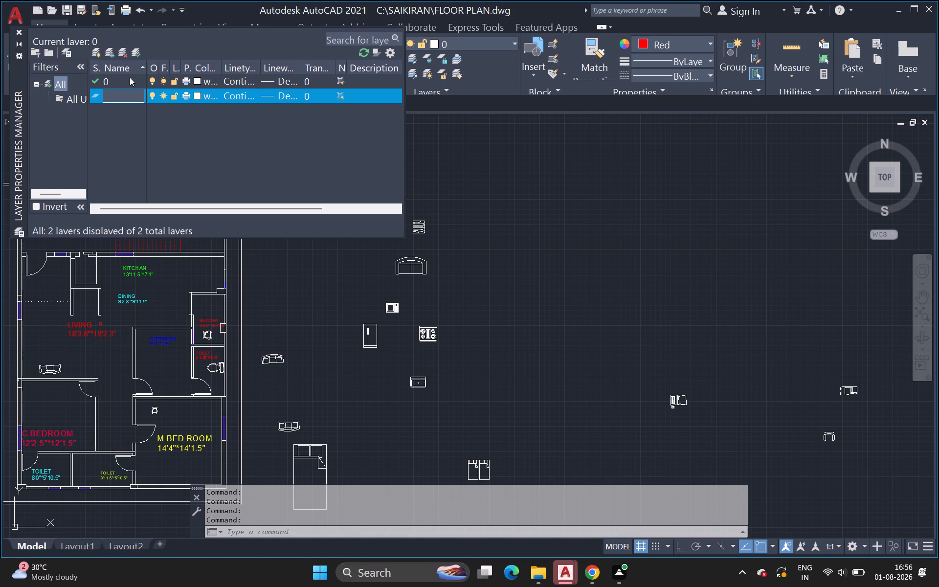
pyautogui.press('f')
pyautogui.write('OU')
pyautogui.write('NITR')
pyautogui.press('-')
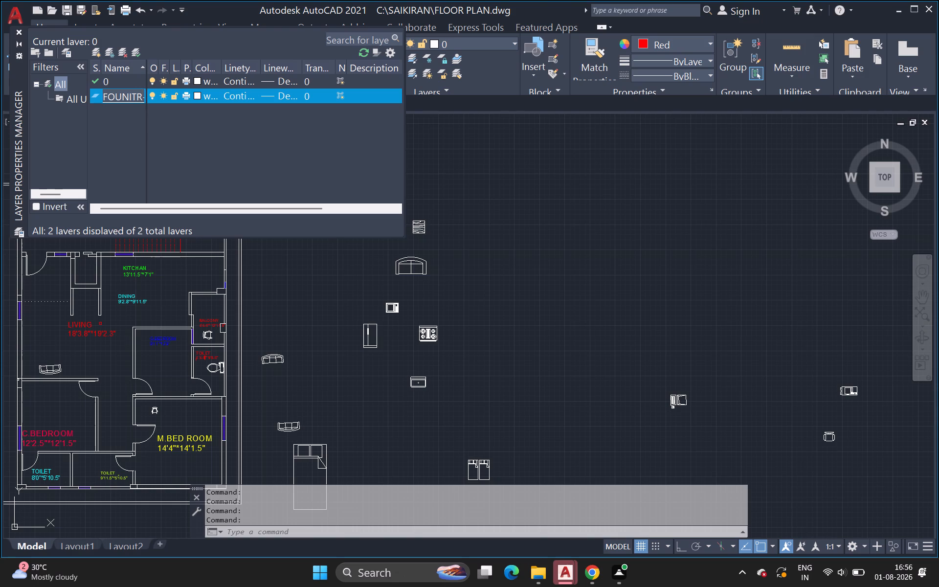
pyautogui.write('URE')
pyautogui.click(199, 95)
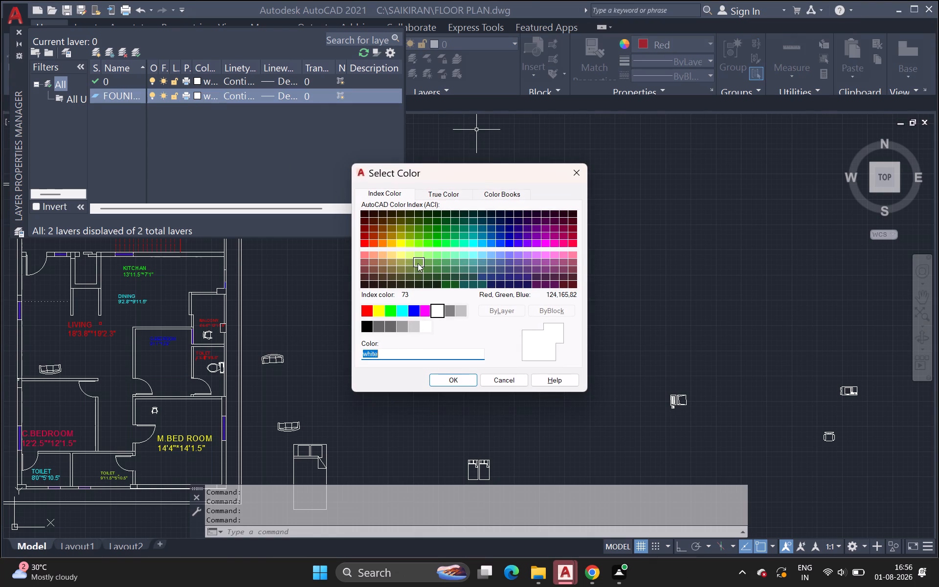
pyautogui.click(380, 312)
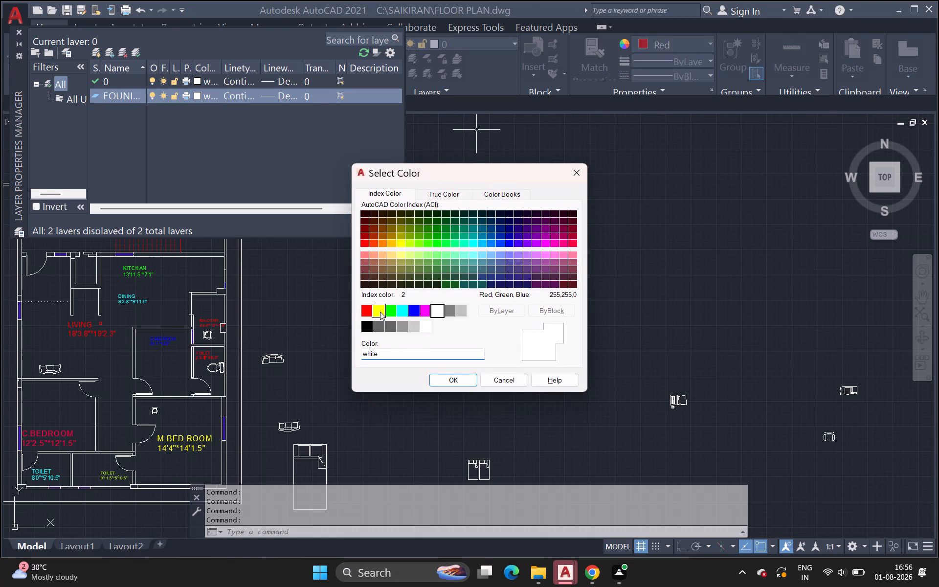
pyautogui.click(451, 381)
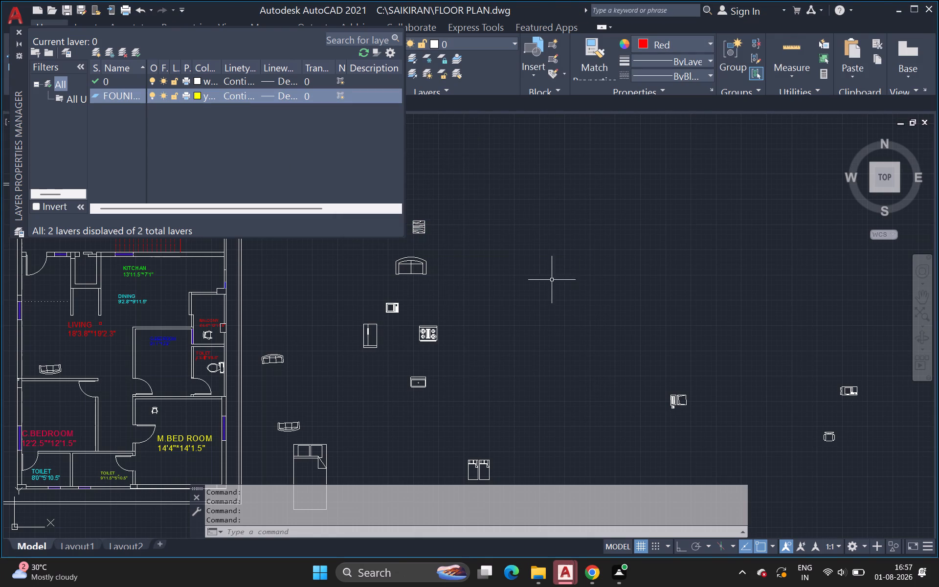
pyautogui.scroll(-1, 541, 315)
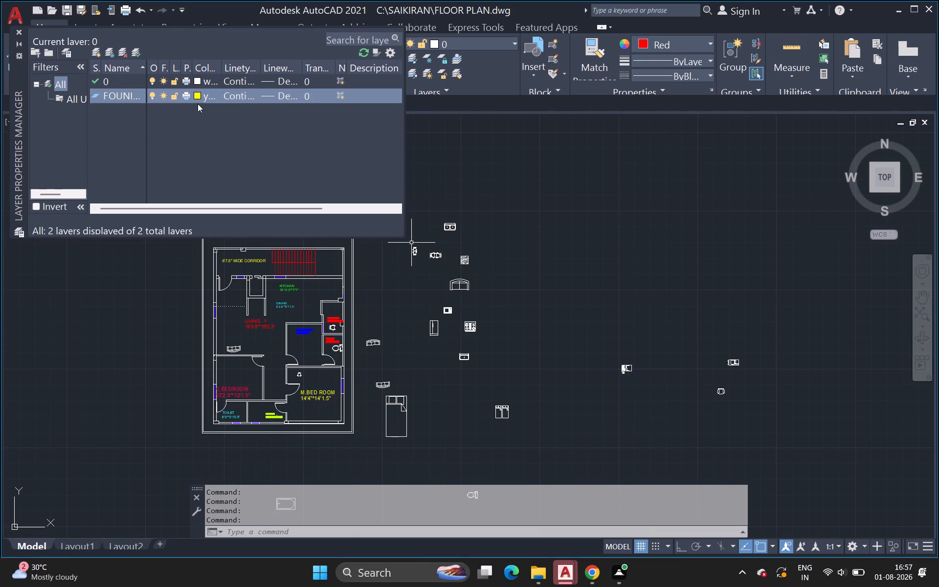
# Make the FOUNITR-URE layer the current layer.
pyautogui.scroll(6, 346, 93)
pyautogui.scroll(-1, 428, 415)
pyautogui.moveTo(428, 415); pyautogui.dragTo(434, 402, button='middle')
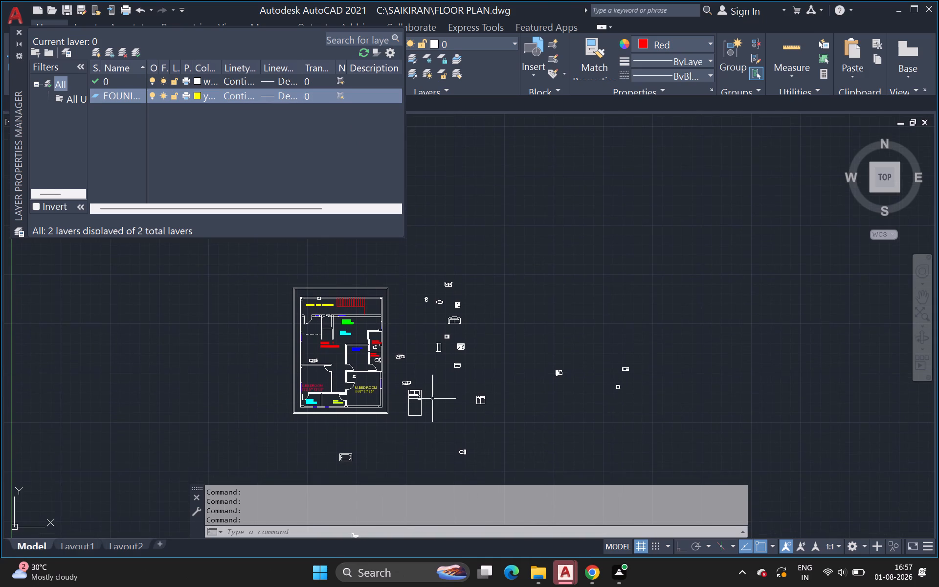
pyautogui.scroll(2, 419, 398)
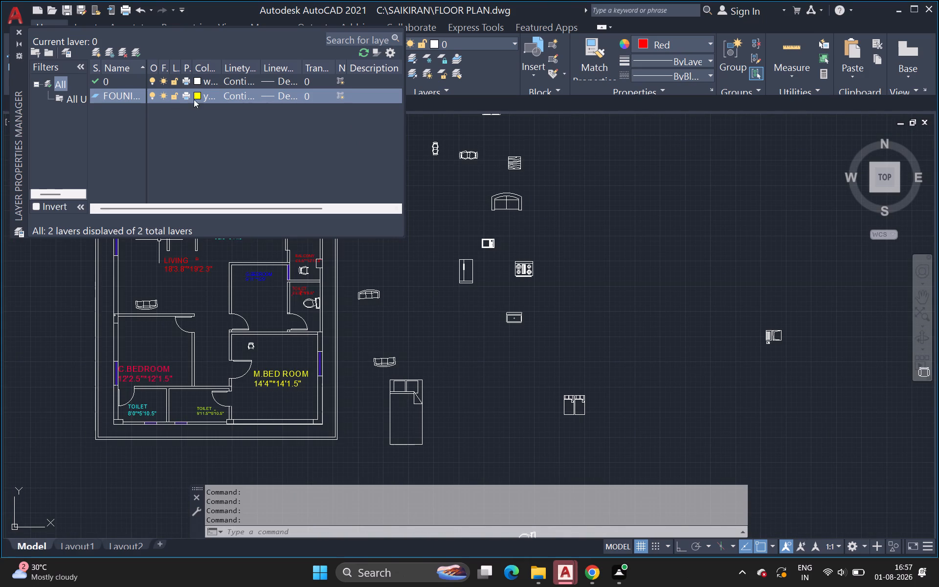
pyautogui.scroll(4, 217, 90)
pyautogui.click(138, 51)
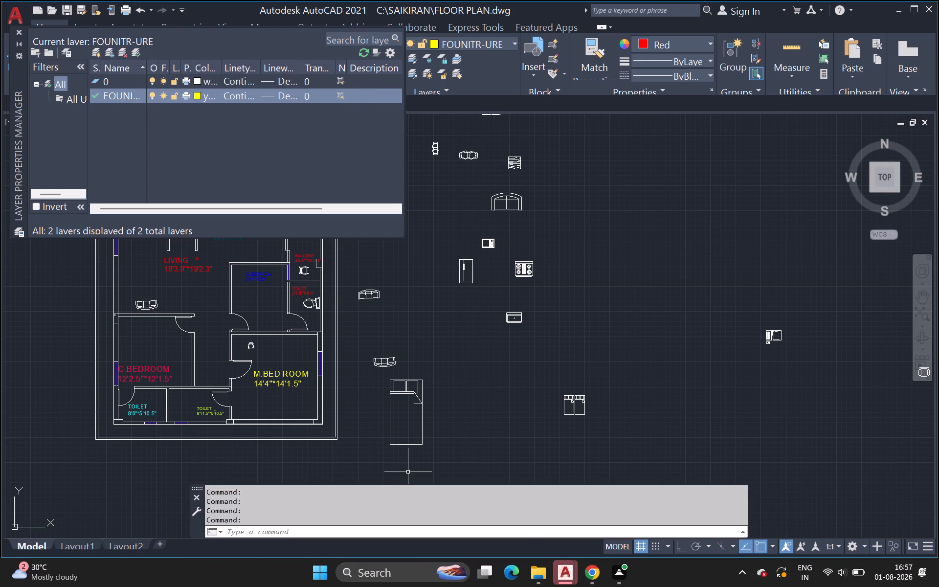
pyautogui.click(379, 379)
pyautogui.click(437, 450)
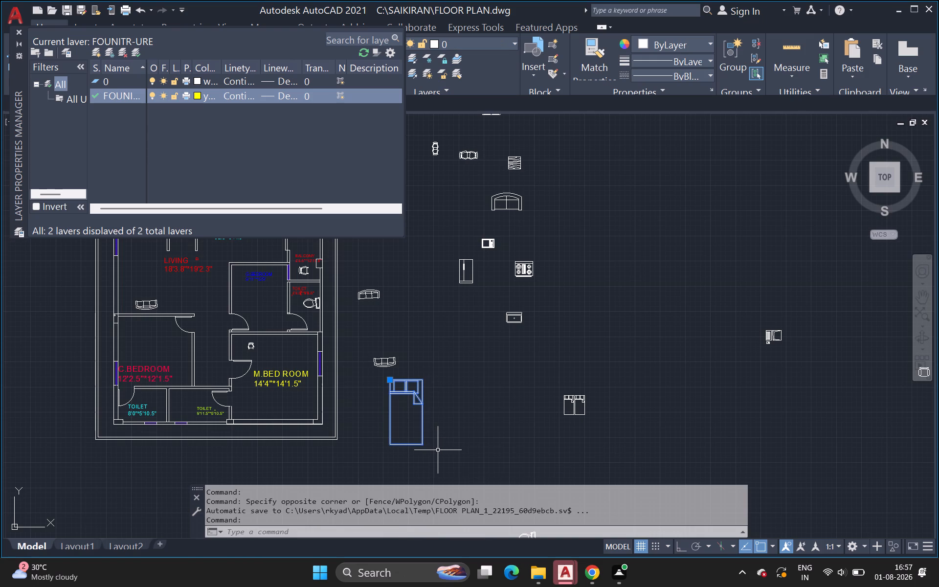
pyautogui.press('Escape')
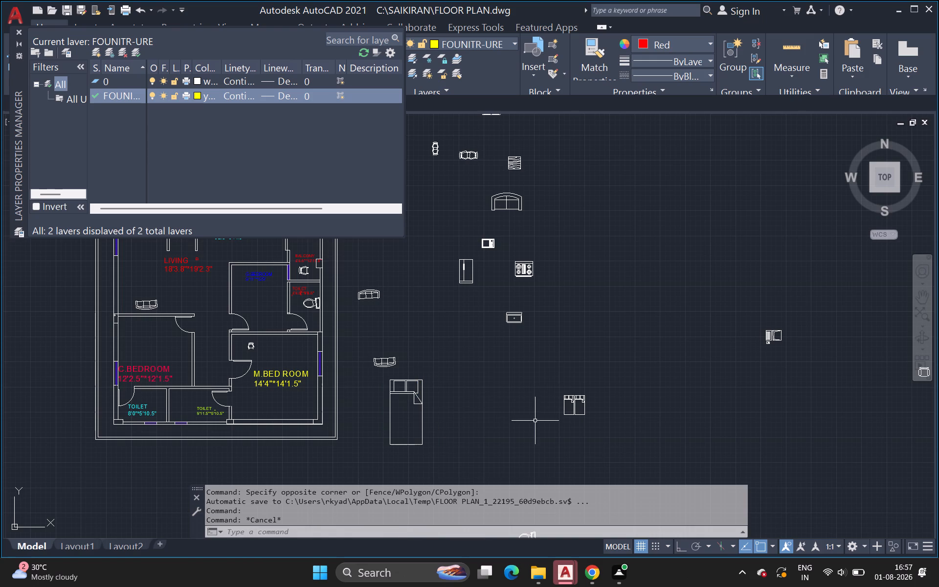
# Close the layer manager and open DesignCenter.
pyautogui.click(19, 32)
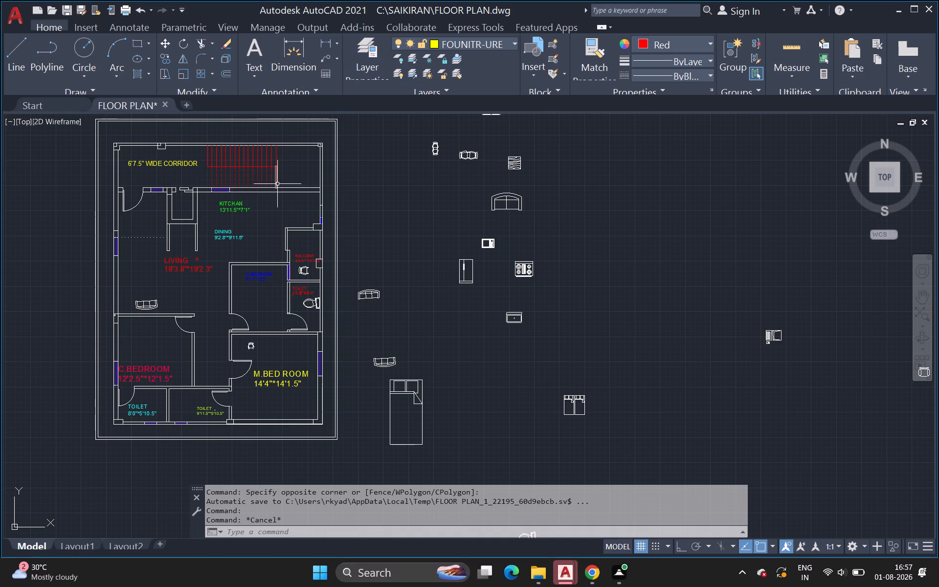
pyautogui.press('d')
pyautogui.press('c')
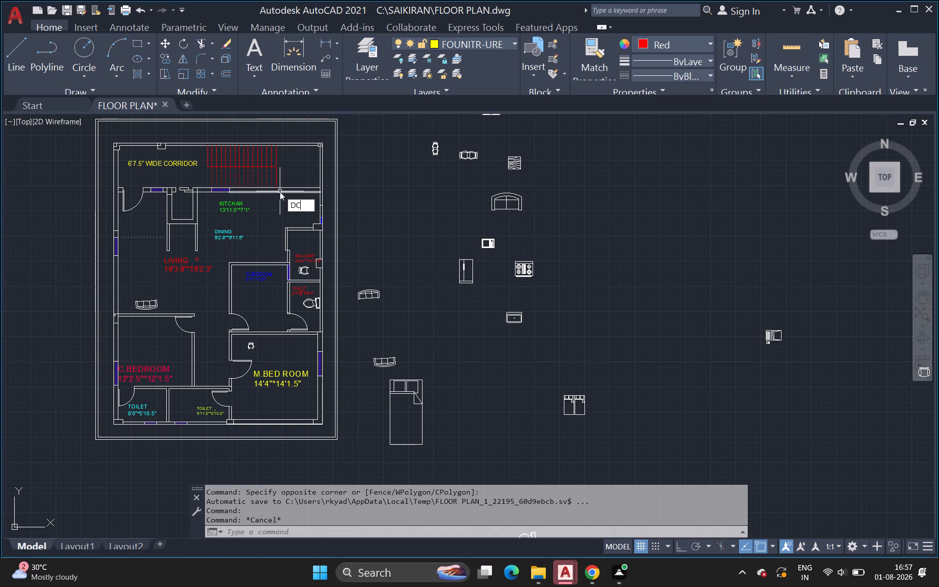
pyautogui.press('Return')
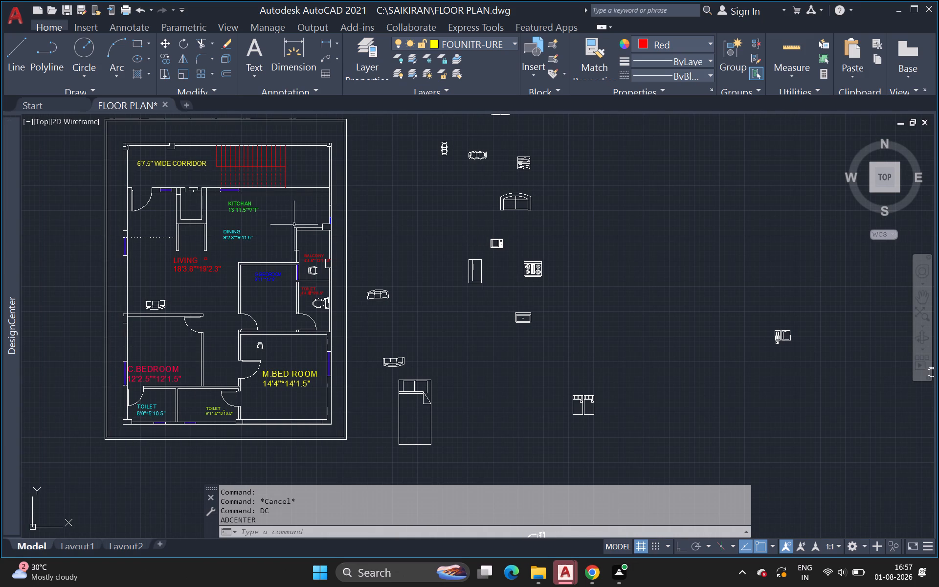
pyautogui.press('d')
pyautogui.press('c')
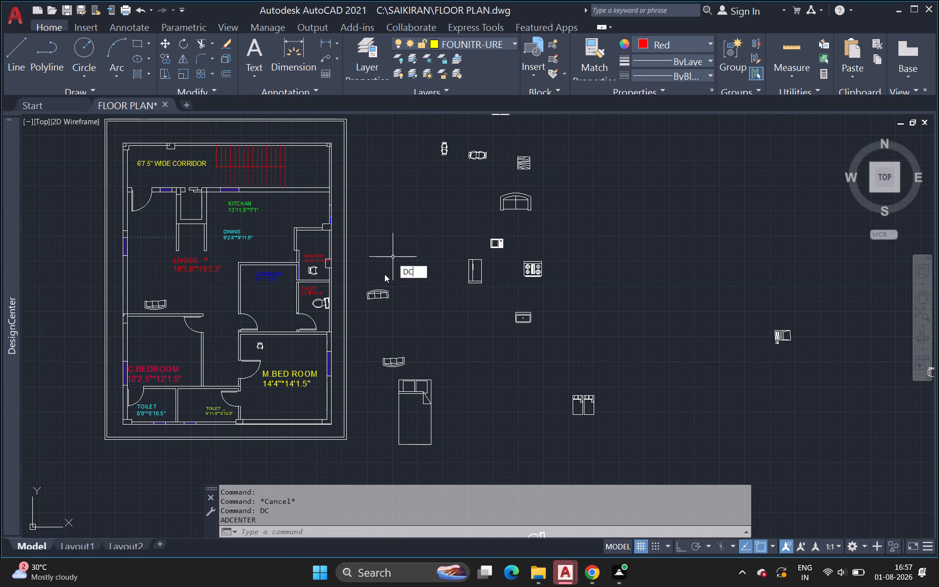
pyautogui.press('Return')
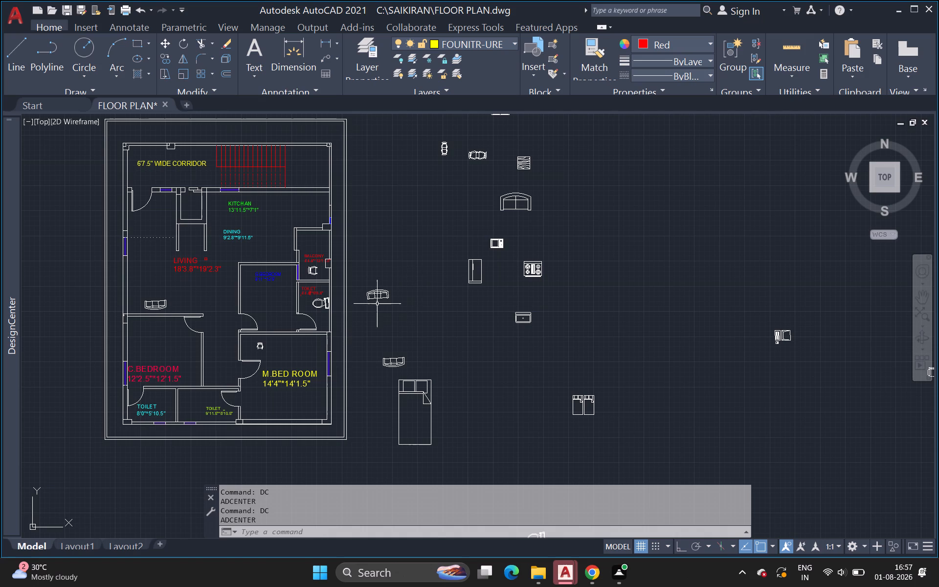
pyautogui.press('Escape')
pyautogui.press('Escape')
pyautogui.press('Escape')
pyautogui.press('Escape')
pyautogui.press('Escape')
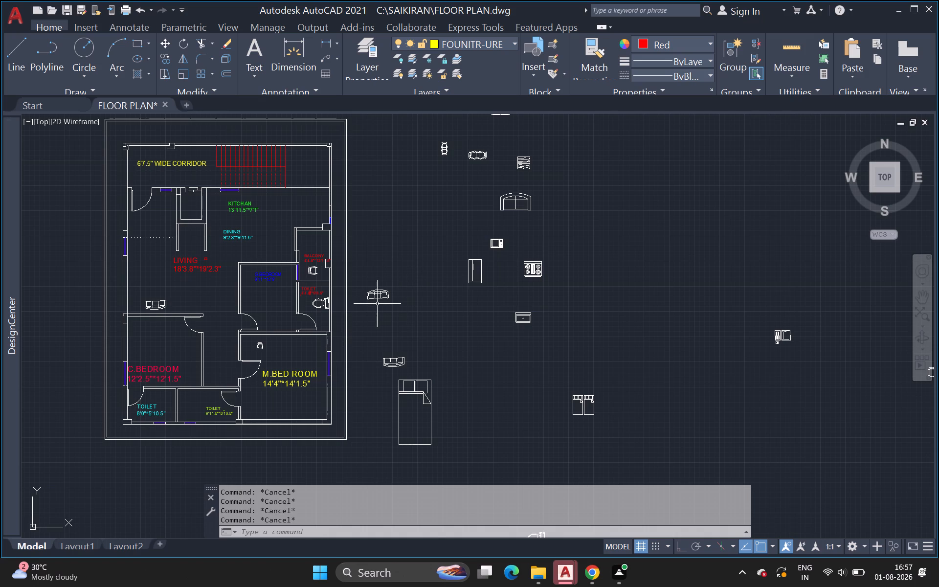
pyautogui.write('DC')
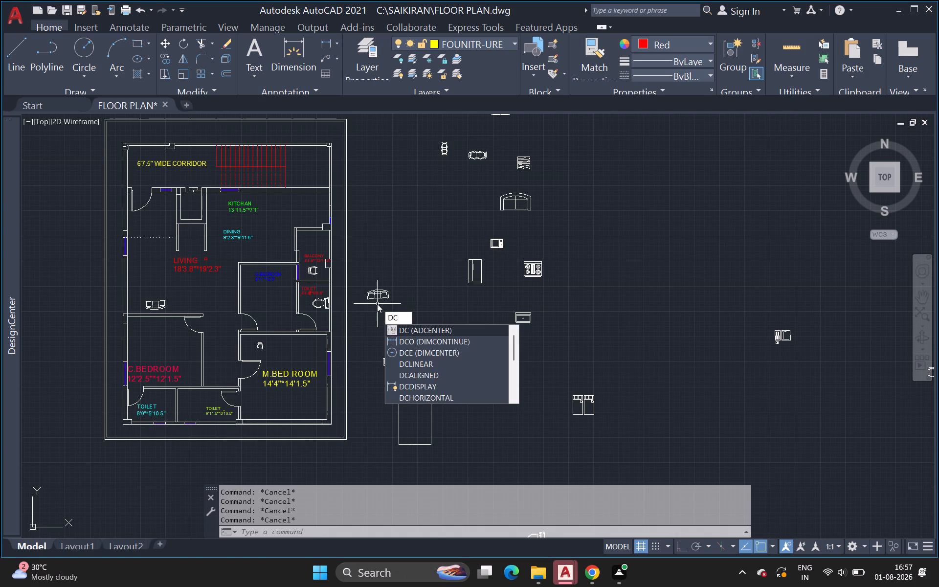
pyautogui.press('Return')
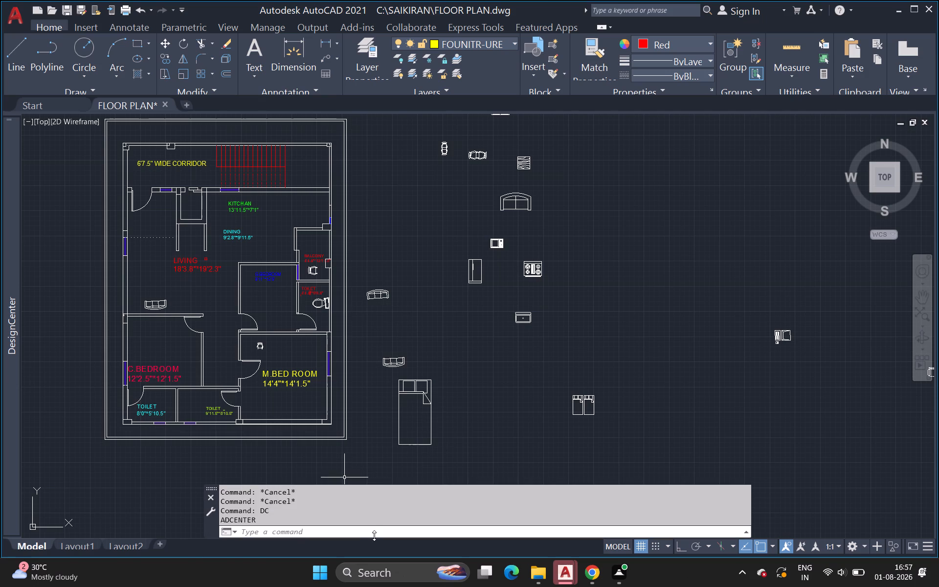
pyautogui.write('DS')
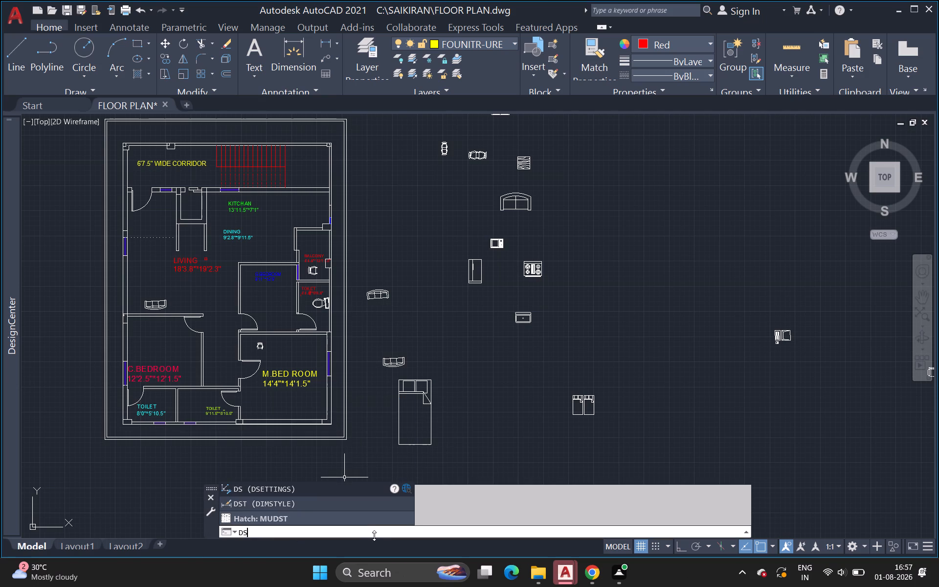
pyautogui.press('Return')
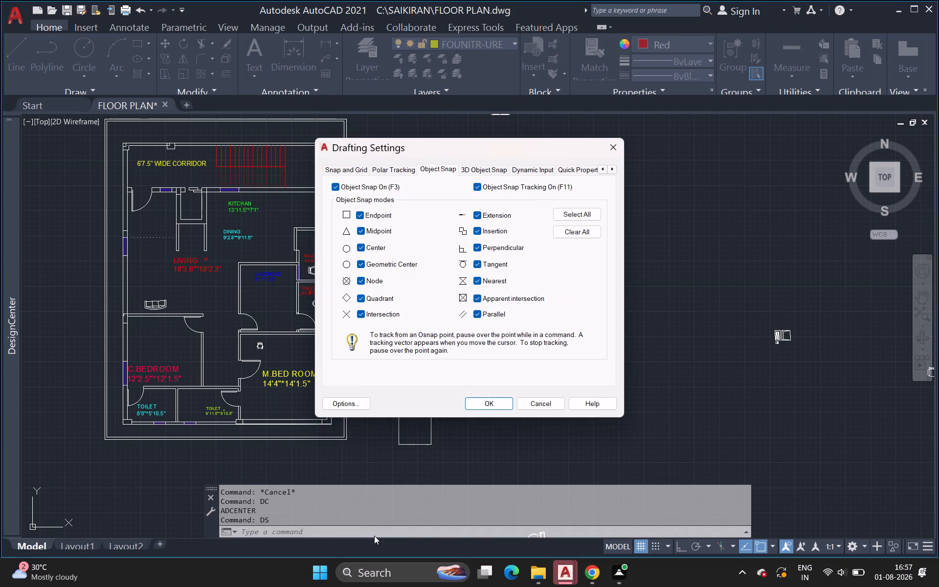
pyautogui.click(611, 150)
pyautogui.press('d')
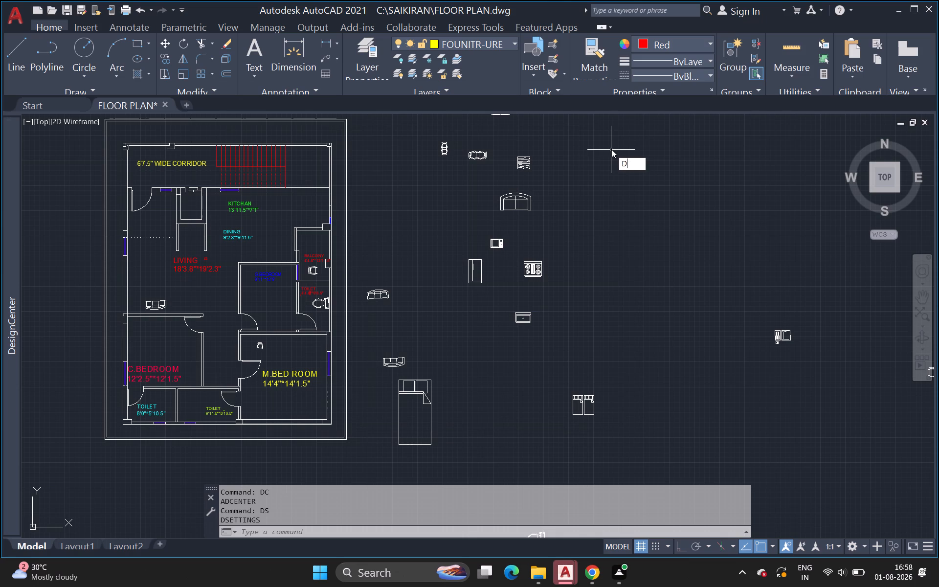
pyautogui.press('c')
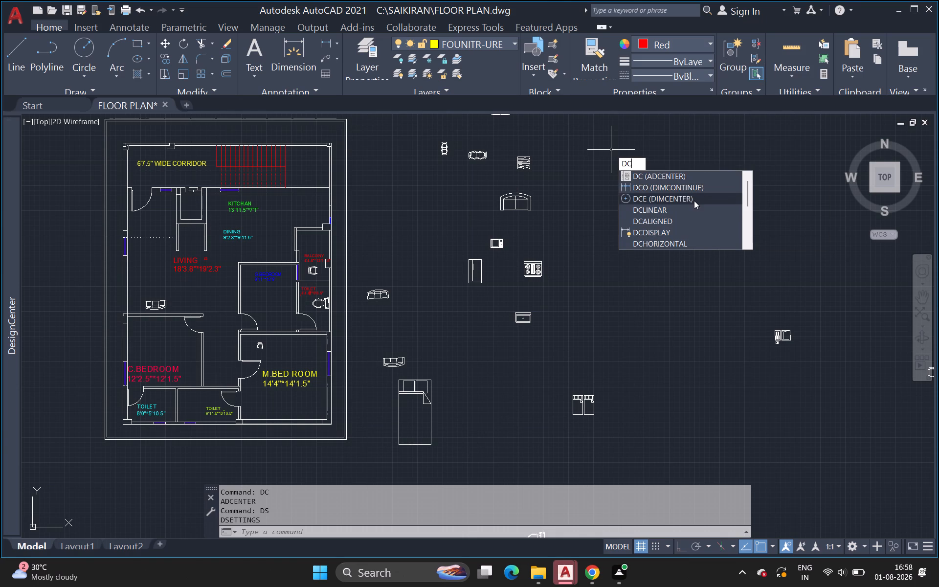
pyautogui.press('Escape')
# Insert the Toilet - top block from House Designer.dwg at scale 1 and rotation 0 in the empty area outside the plan.
pyautogui.write('DES')
pyautogui.press('i')
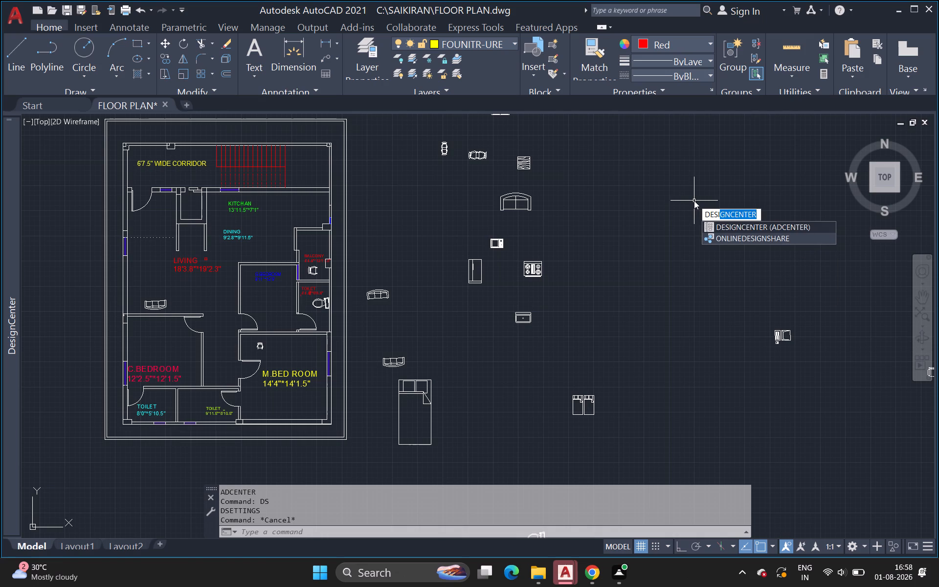
pyautogui.click(748, 226)
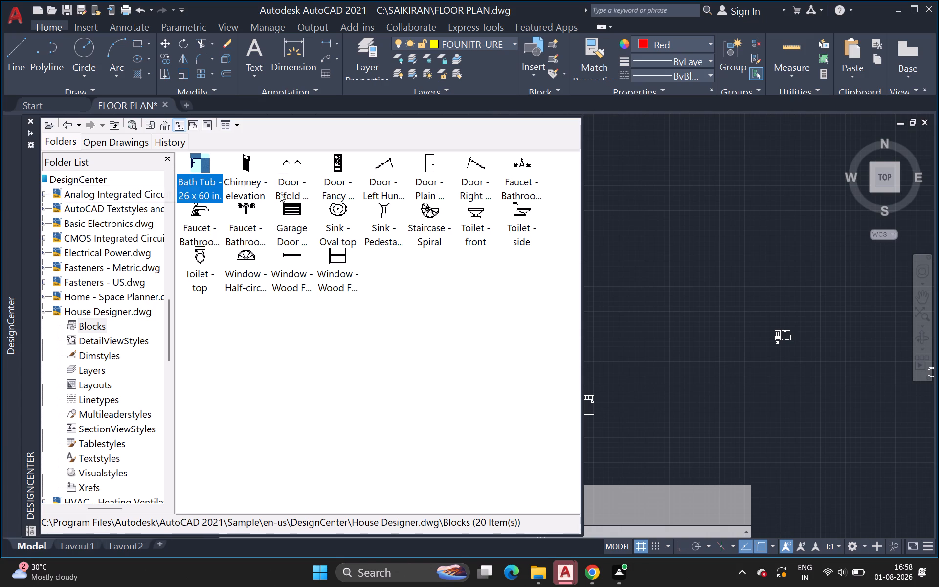
pyautogui.click(198, 259)
pyautogui.click(663, 302)
pyautogui.scroll(6, 663, 303)
pyautogui.click(661, 304)
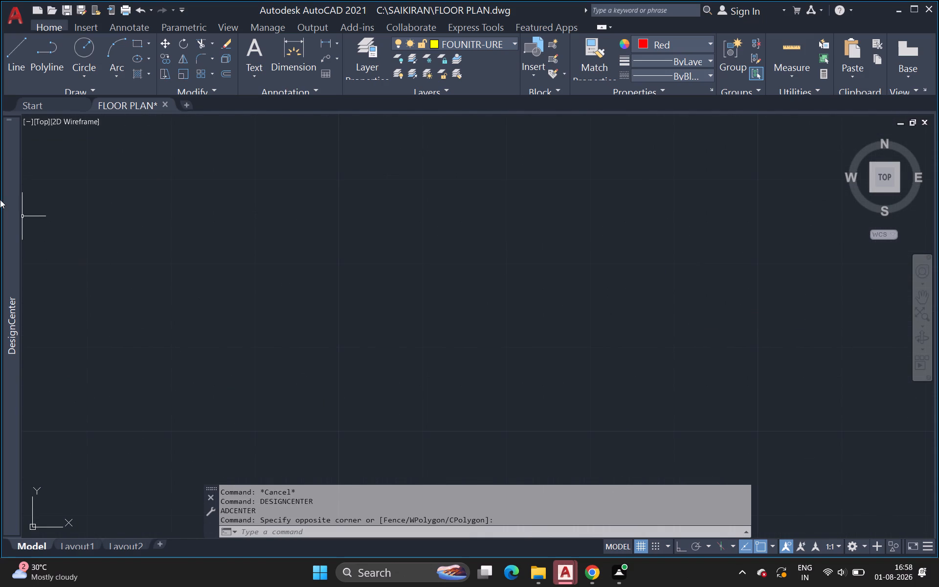
pyautogui.click(8, 186)
pyautogui.doubleClick(204, 247)
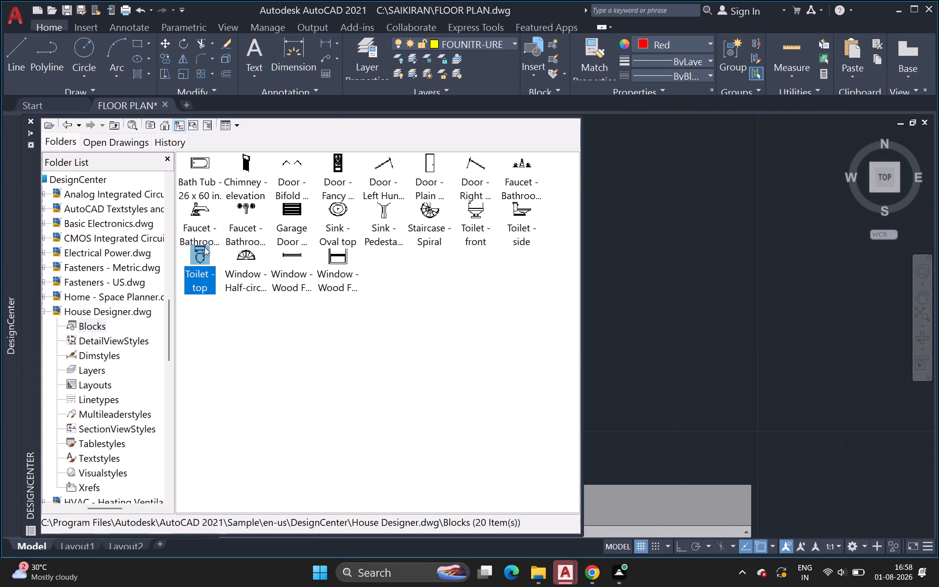
pyautogui.click(542, 359)
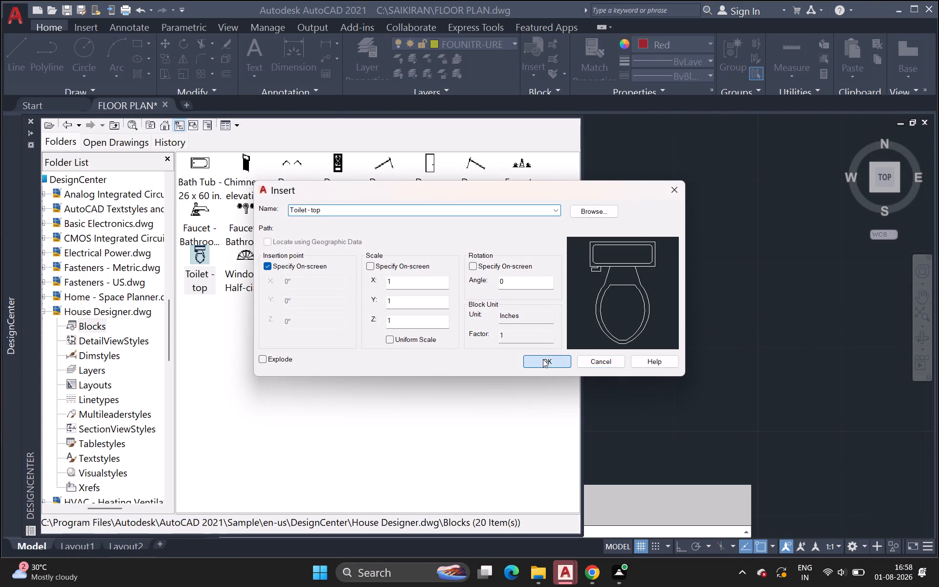
pyautogui.click(551, 277)
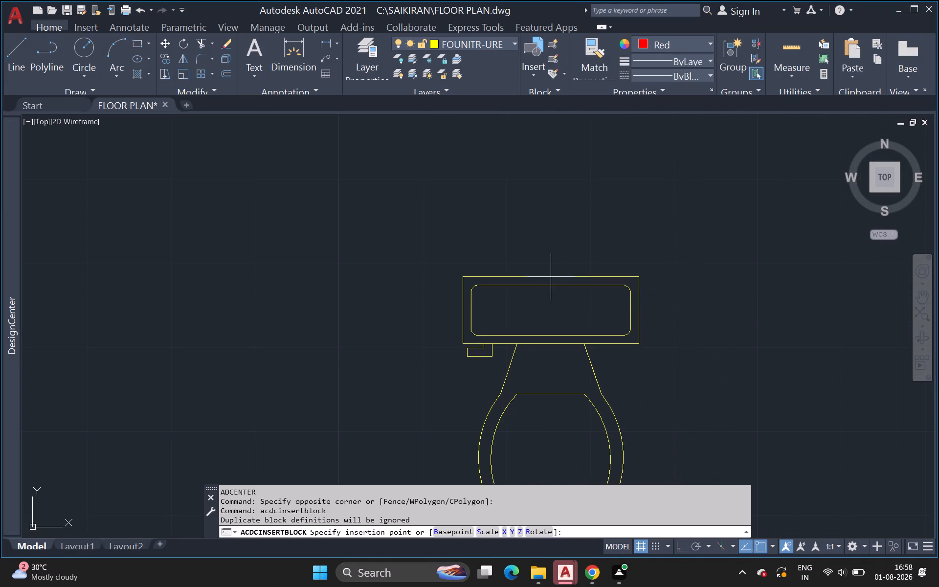
# Insert the Bath Tub - 26 x 60 in. block at scale 1 and rotation 0 among the loose blocks outside the plan.
pyautogui.scroll(-3, 380, 316)
pyautogui.middleClick(414, 304)
pyautogui.scroll(1, 415, 304)
pyautogui.scroll(-1, 415, 305)
pyautogui.moveTo(162, 351); pyautogui.dragTo(166, 349, button='middle')
pyautogui.scroll(-2, 162, 351)
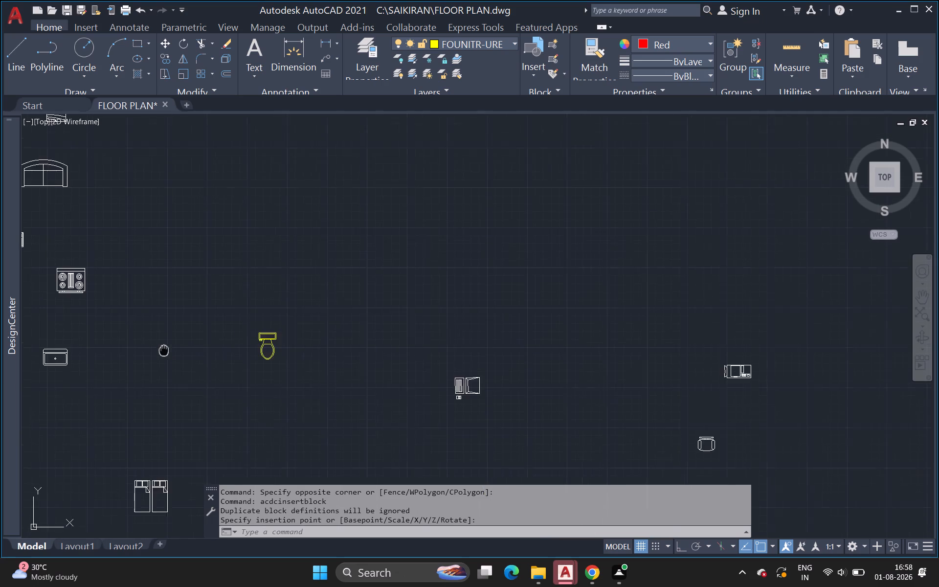
pyautogui.moveTo(166, 349); pyautogui.dragTo(212, 343, button='middle')
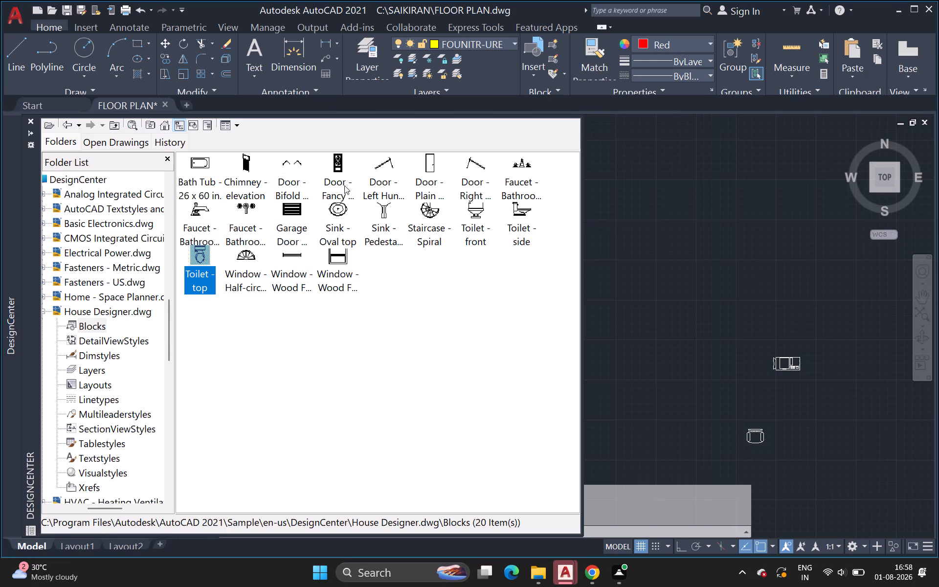
pyautogui.scroll(2, 132, 180)
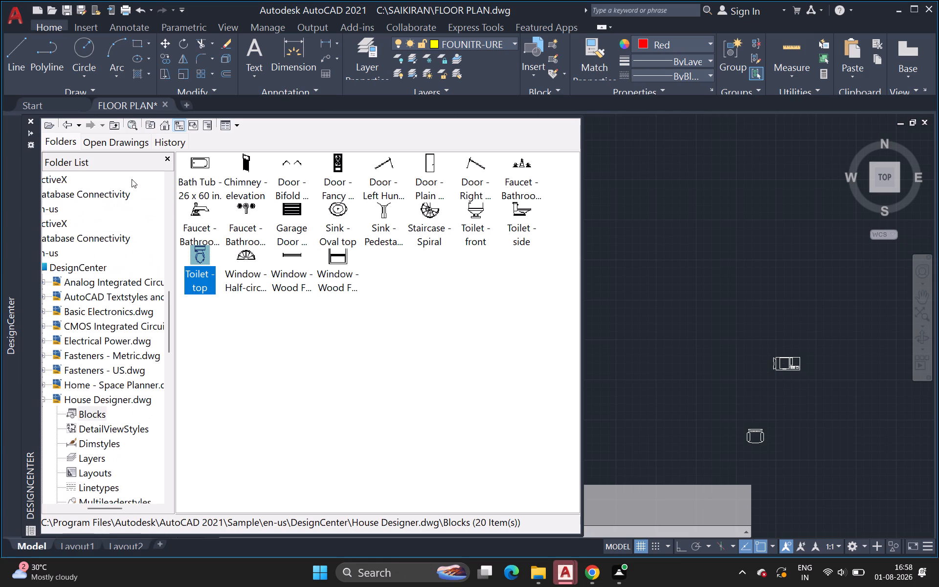
pyautogui.scroll(9, 131, 181)
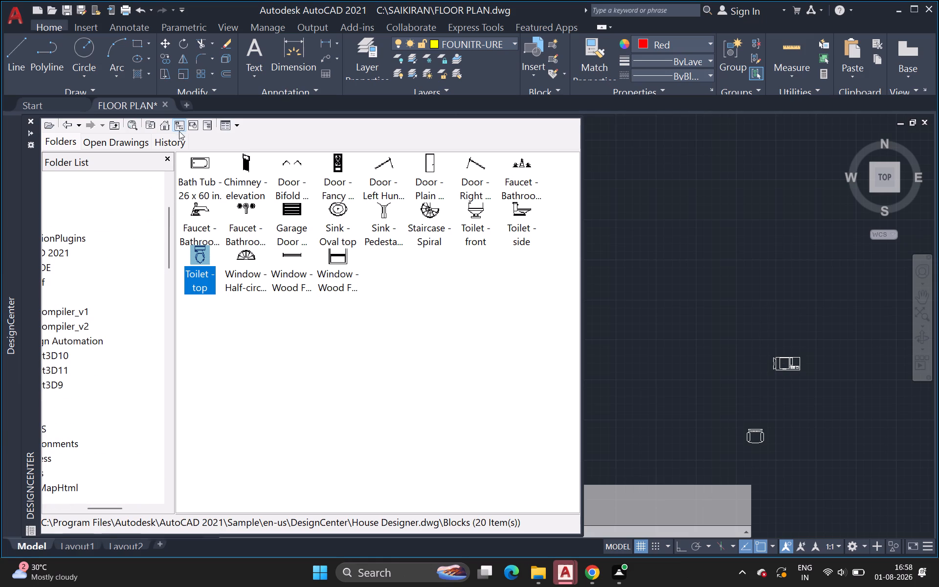
pyautogui.click(174, 123)
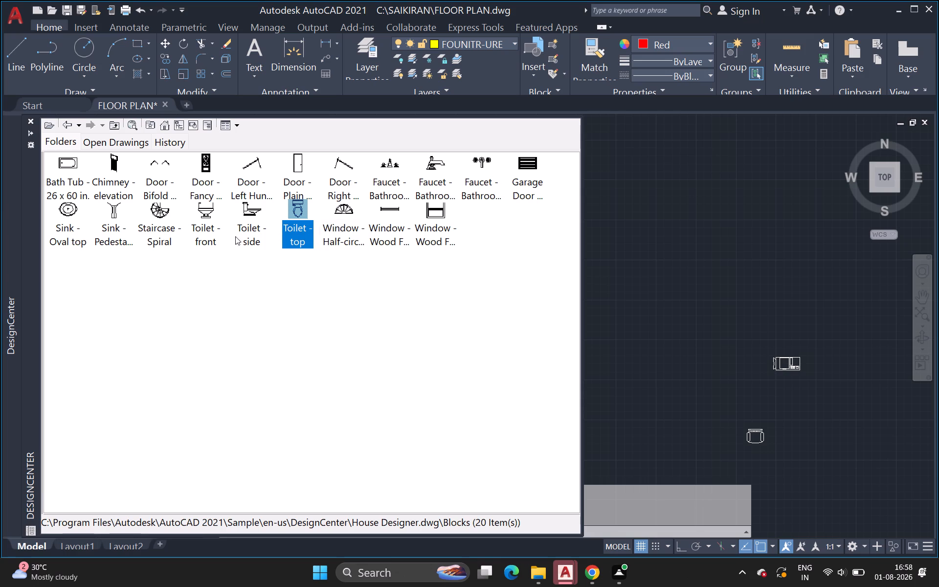
pyautogui.doubleClick(58, 164)
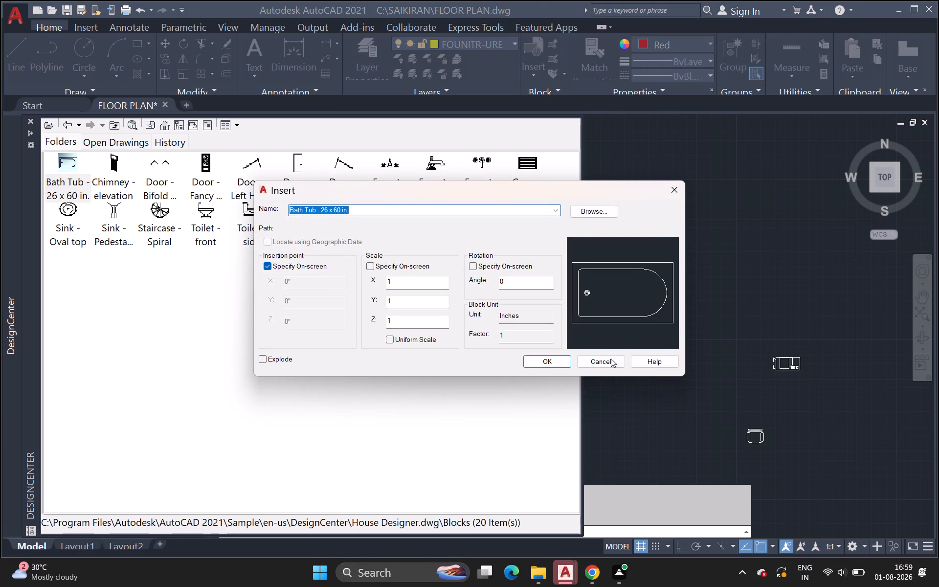
pyautogui.click(550, 361)
pyautogui.click(625, 331)
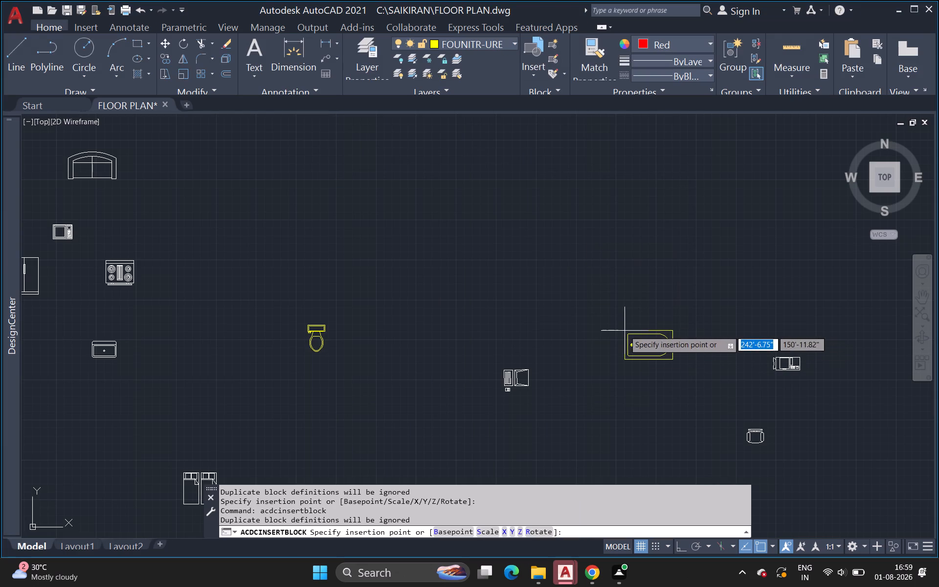
# Insert the Range-Oven - 30 in top block from the Kitchens.dwg sample at scale 1 and rotation 0, just above the toilet block.
pyautogui.click(13, 190)
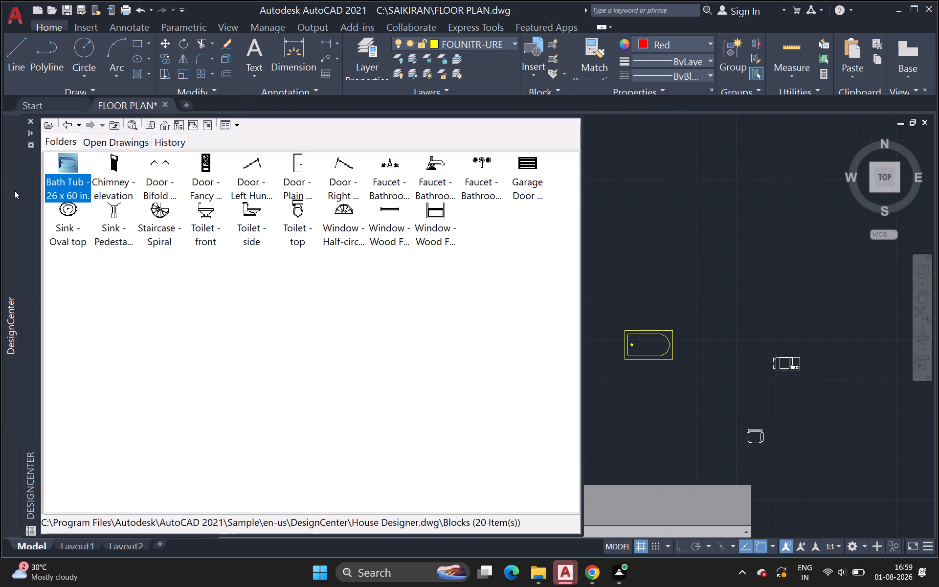
pyautogui.click(75, 121)
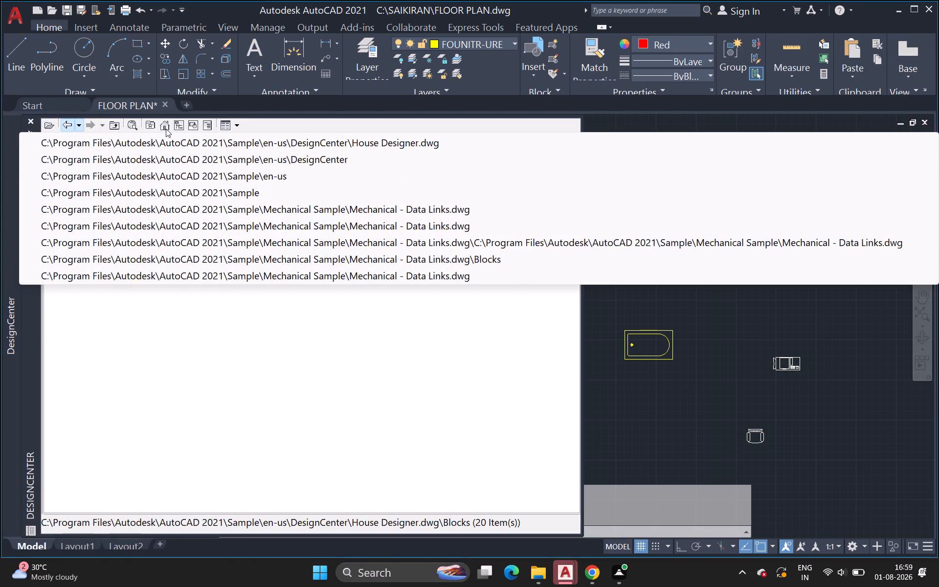
pyautogui.click(166, 128)
pyautogui.click(166, 127)
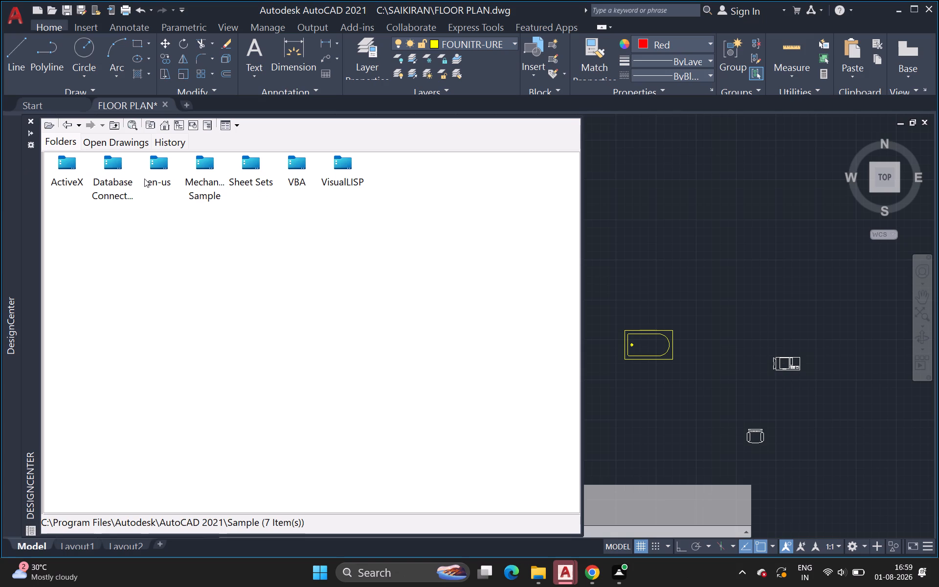
pyautogui.doubleClick(153, 166)
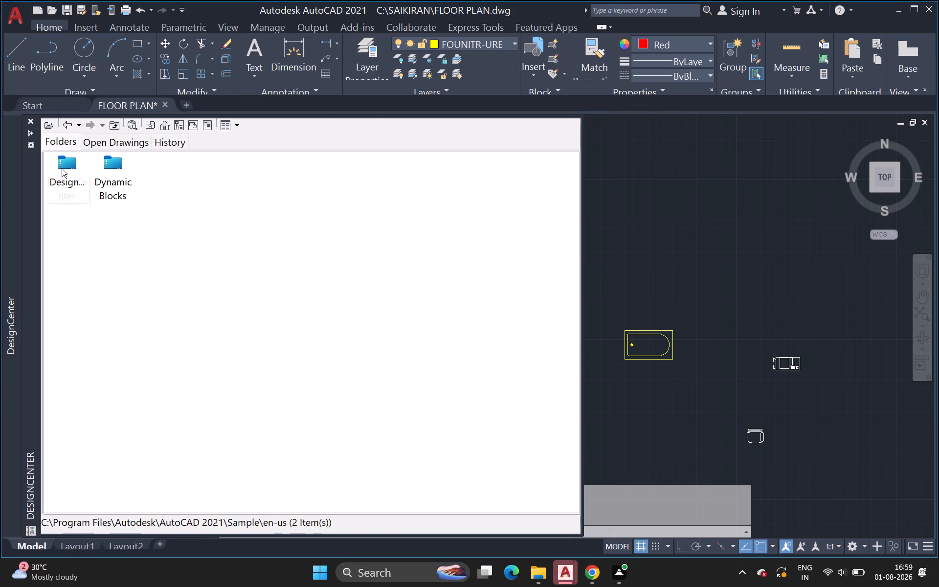
pyautogui.doubleClick(62, 168)
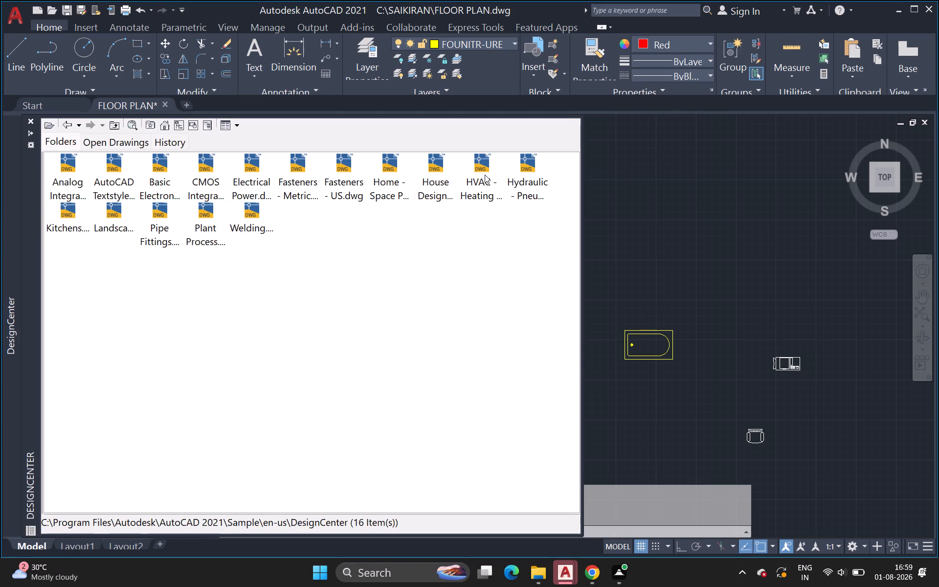
pyautogui.doubleClick(68, 213)
pyautogui.doubleClick(68, 172)
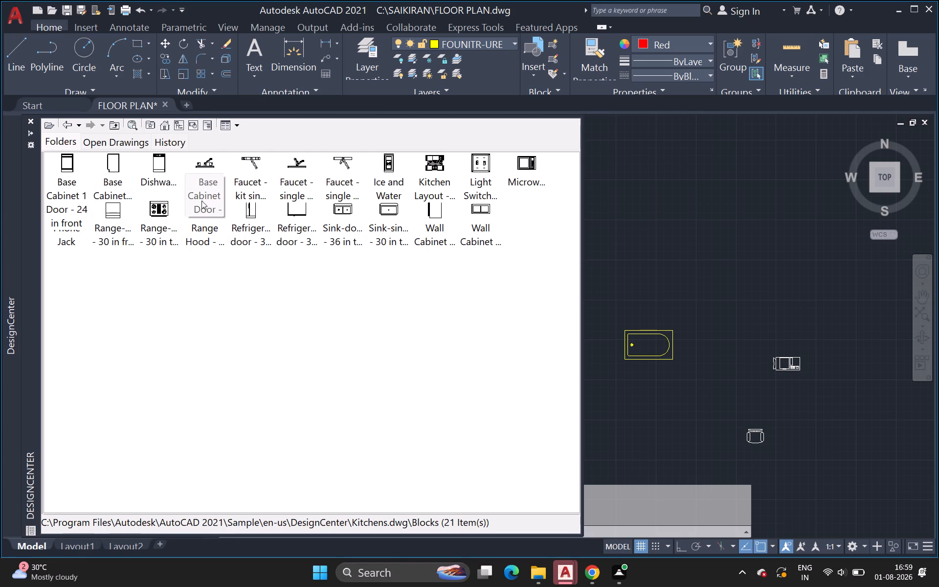
pyautogui.doubleClick(161, 210)
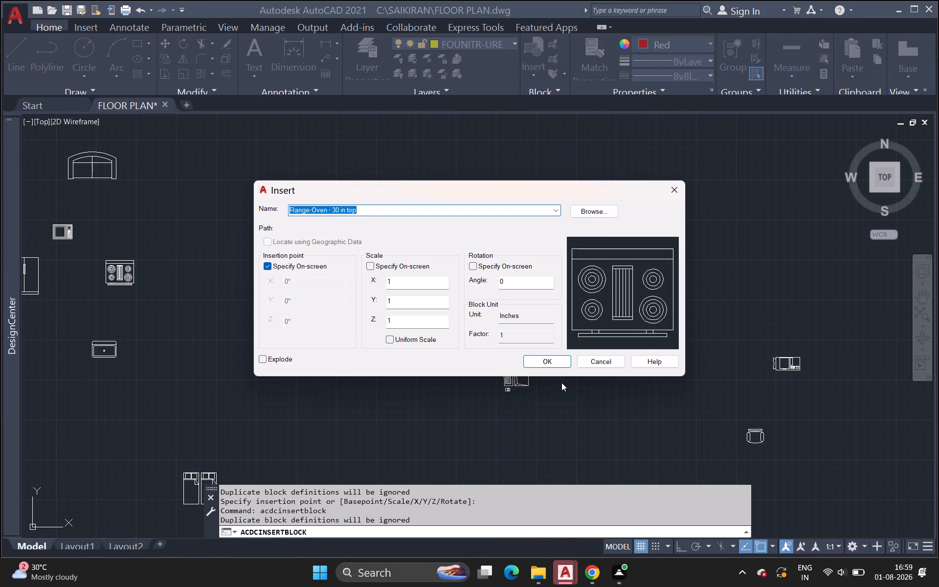
pyautogui.click(557, 361)
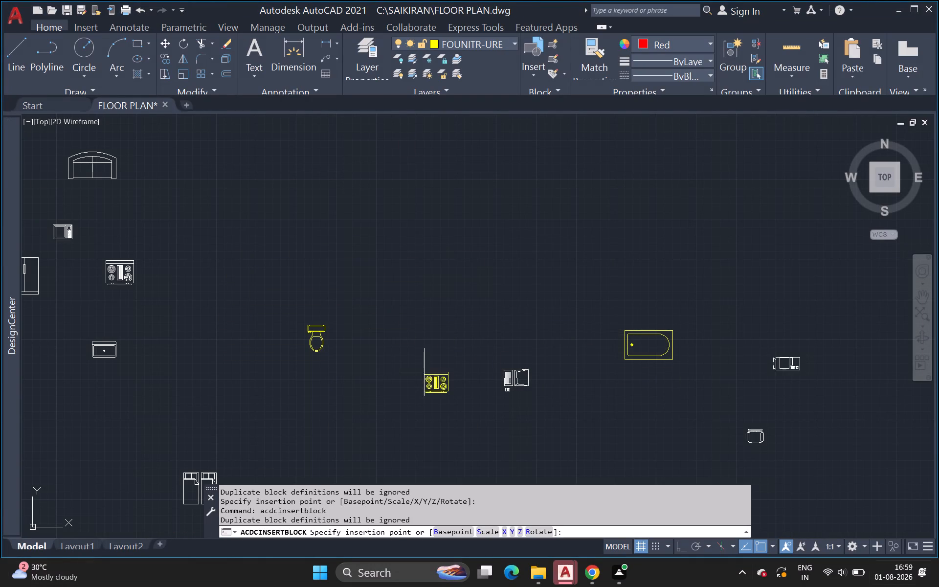
pyautogui.click(315, 283)
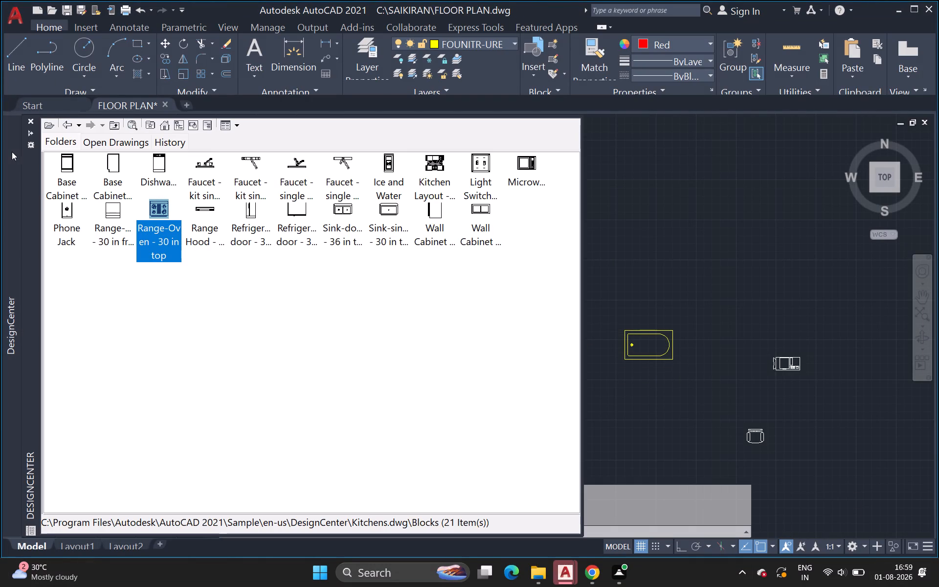
# Insert the Sink-double - 36 in top block at scale 1 and rotation 0, just above the bath tub.
pyautogui.doubleClick(341, 212)
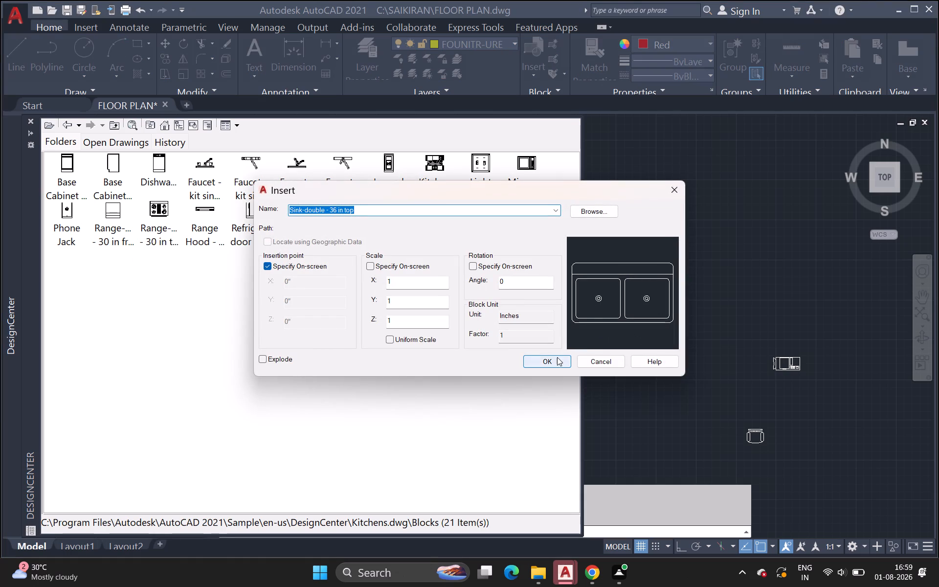
pyautogui.click(556, 358)
pyautogui.click(613, 281)
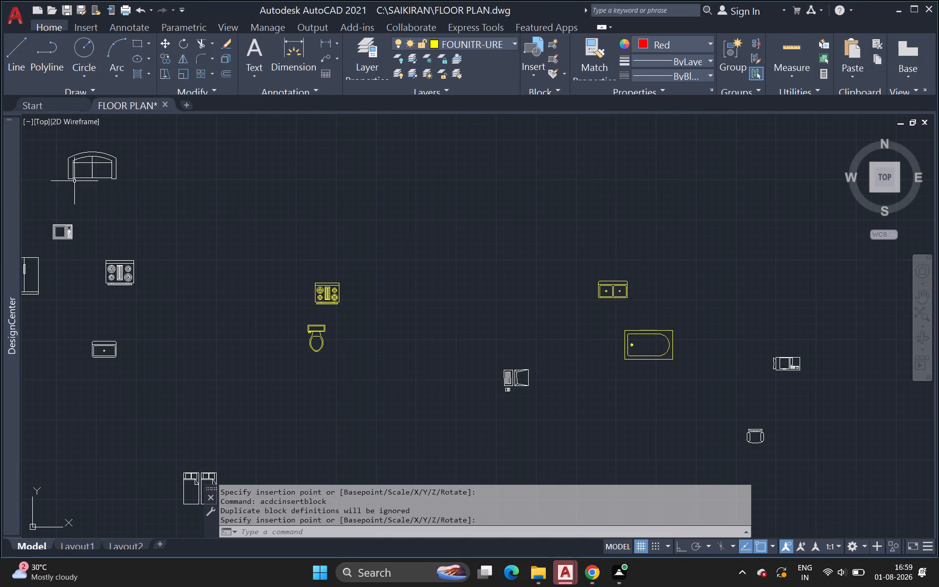
# Insert the Refrigerator-2 door - 36 in front block at scale 1 and rotation 0, above the double sink.
pyautogui.click(7, 210)
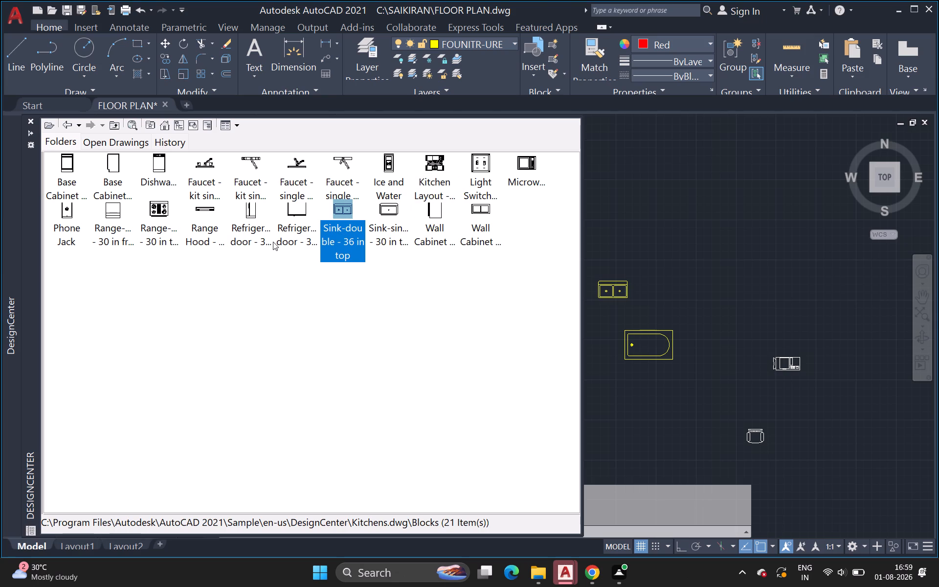
pyautogui.doubleClick(258, 218)
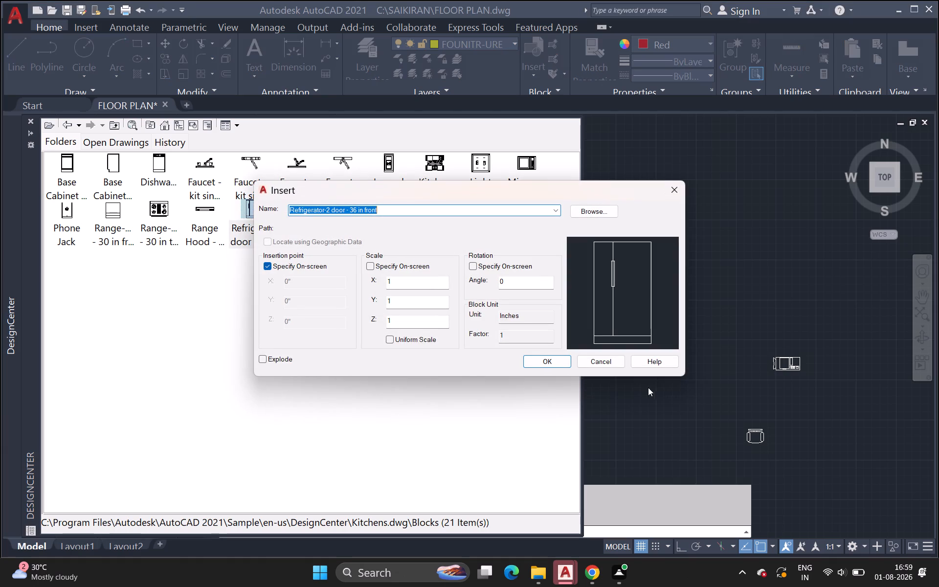
pyautogui.click(564, 360)
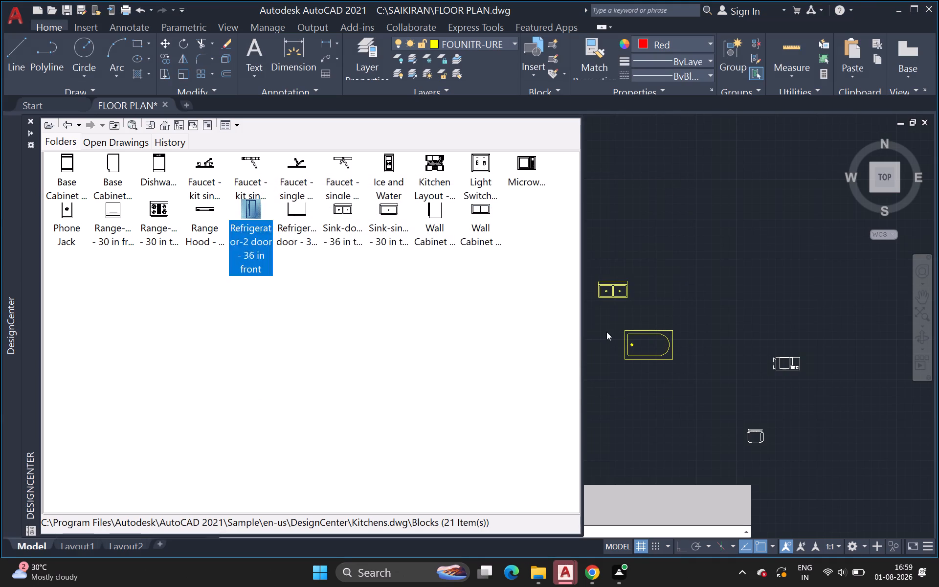
pyautogui.click(633, 266)
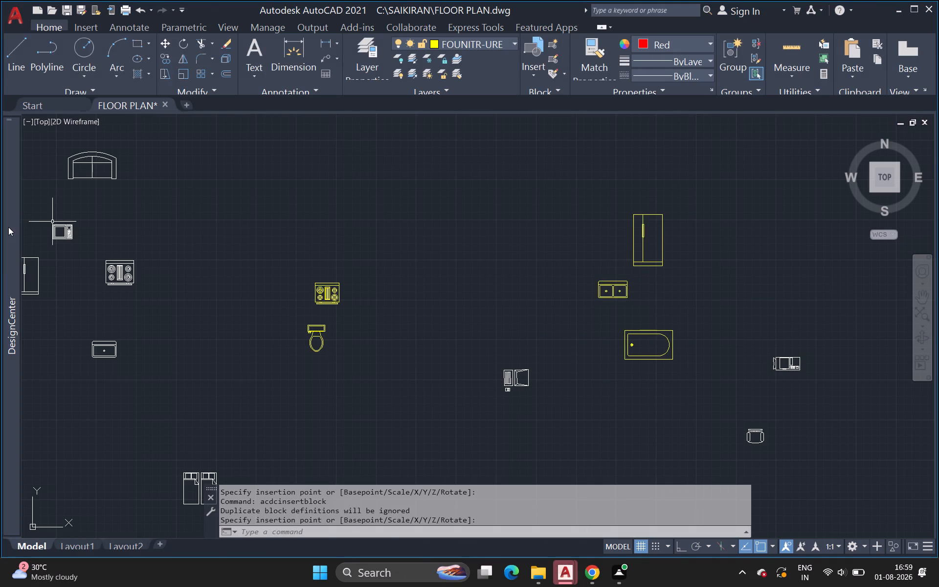
# Show the DesignCenter folder tree and insert the Microwave block from Kitchens.dwg at scale 1 and rotation 0, between the toilet and bath tub.
pyautogui.click(8, 226)
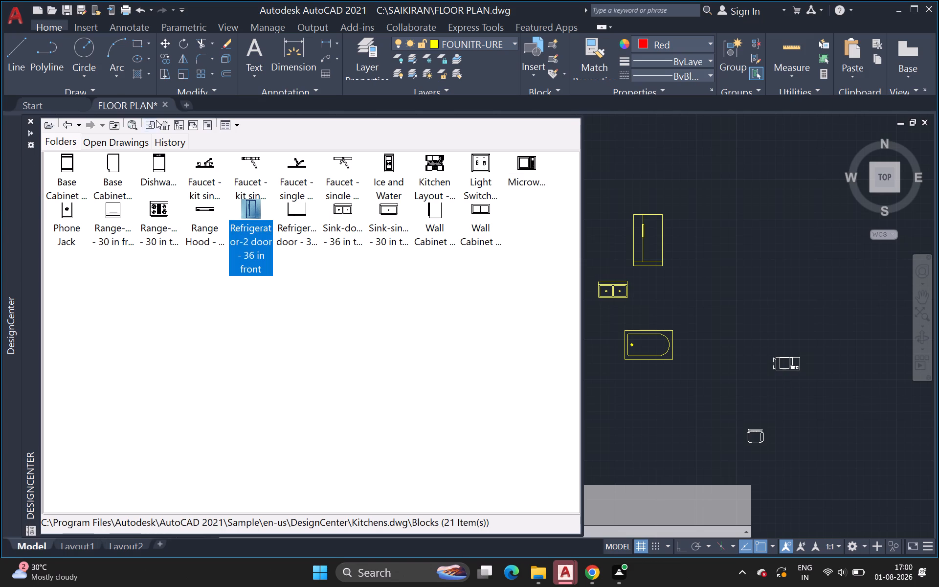
pyautogui.click(181, 125)
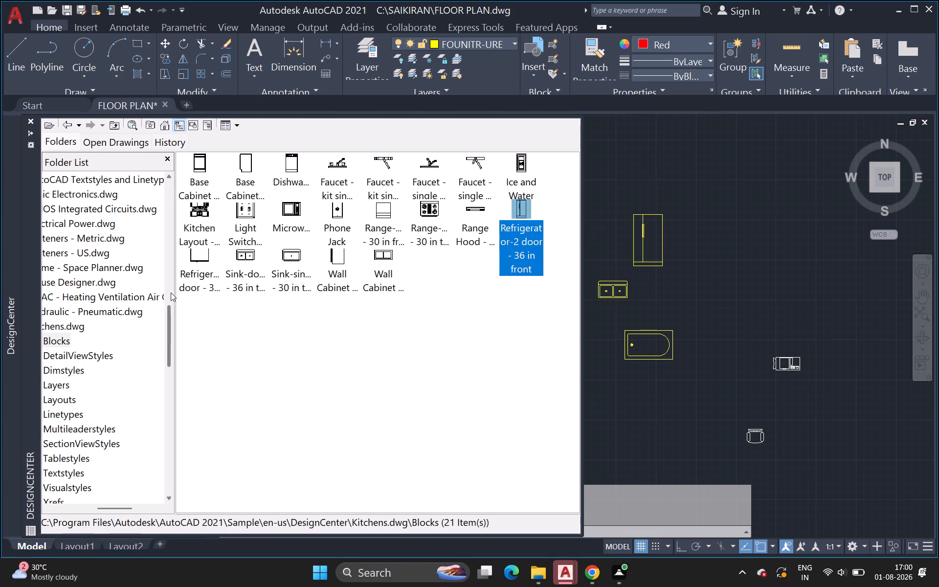
pyautogui.moveTo(168, 335); pyautogui.dragTo(176, 310)
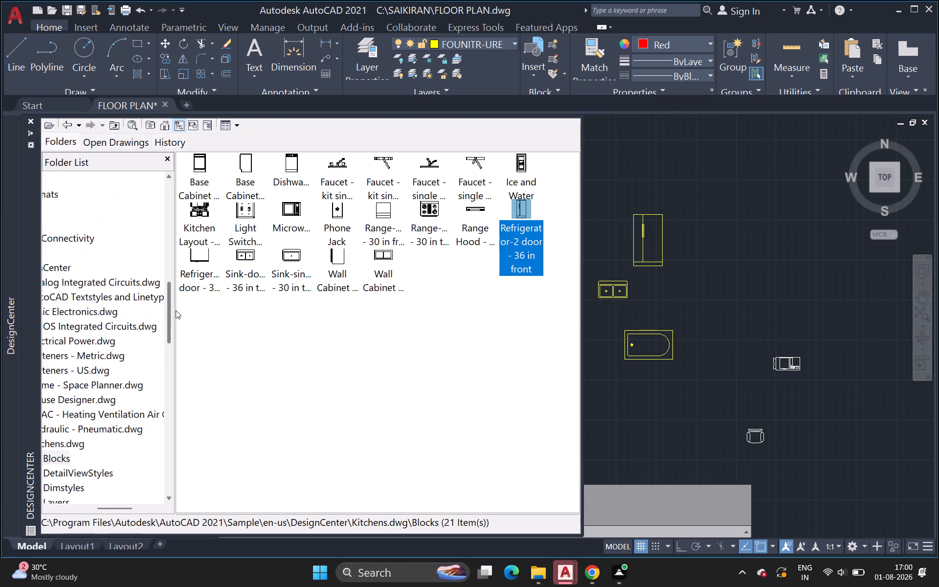
pyautogui.moveTo(176, 310); pyautogui.dragTo(185, 201)
pyautogui.scroll(-2, 108, 204)
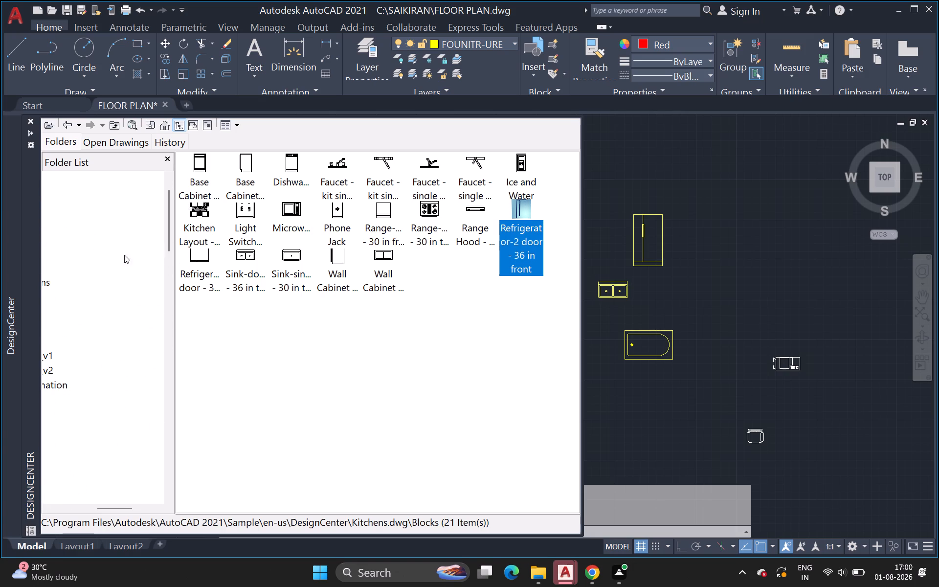
pyautogui.moveTo(166, 224); pyautogui.dragTo(169, 251)
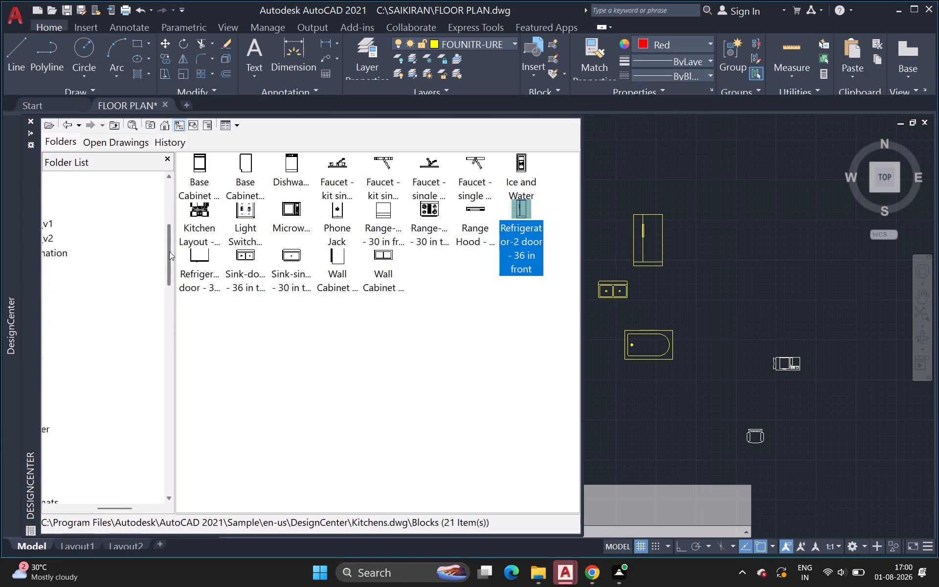
pyautogui.moveTo(169, 251); pyautogui.dragTo(170, 281)
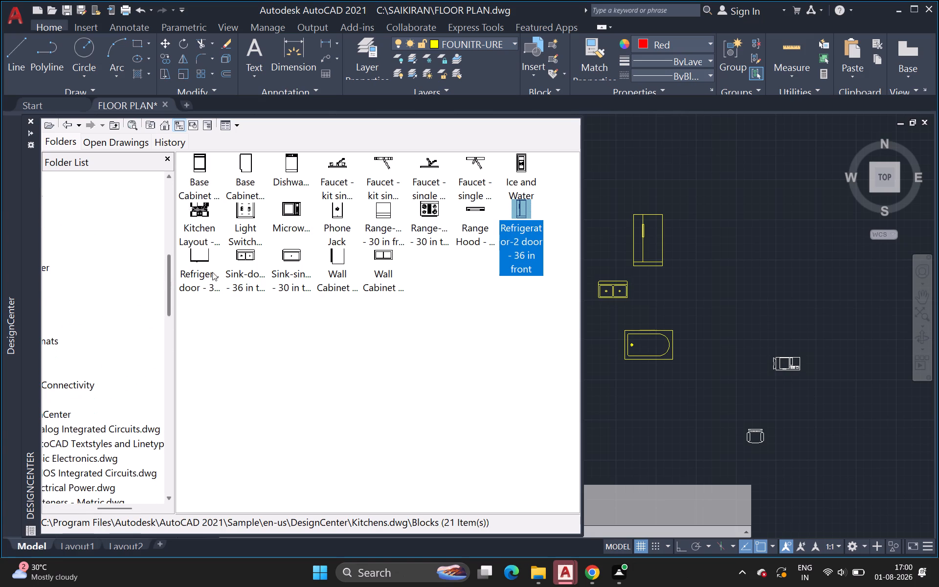
pyautogui.doubleClick(285, 210)
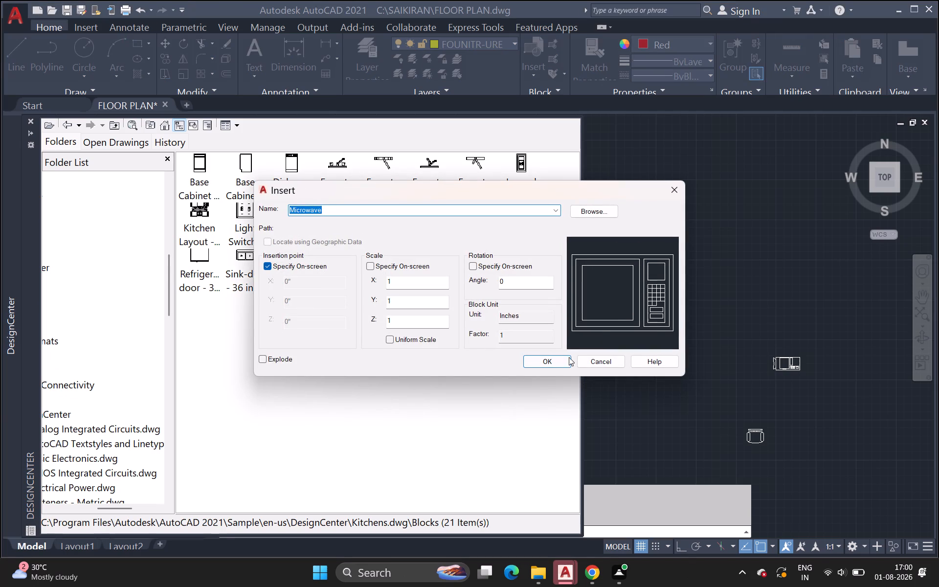
pyautogui.click(563, 362)
pyautogui.click(480, 328)
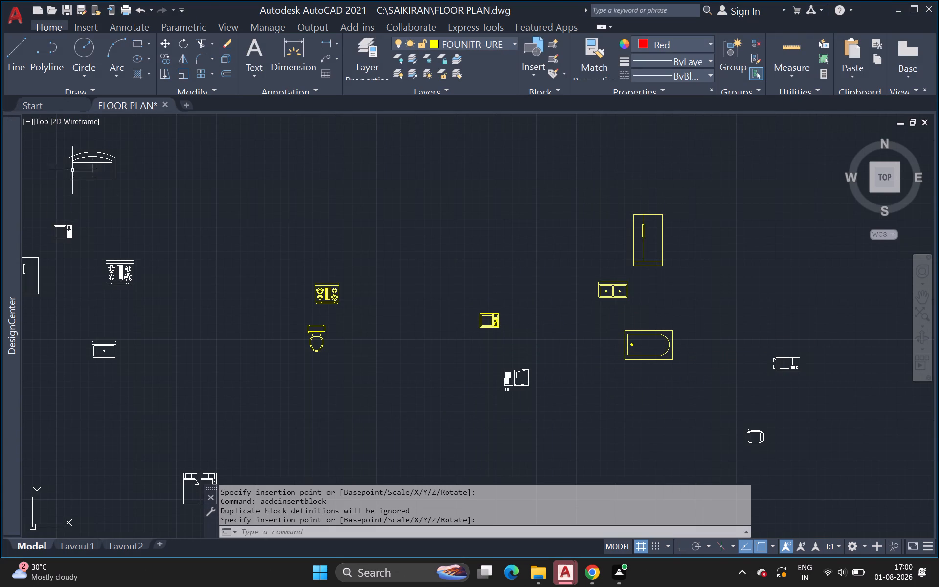
# Open the block collection of the Home - Space Planner.dwg sample drawing in DesignCenter.
pyautogui.click(13, 185)
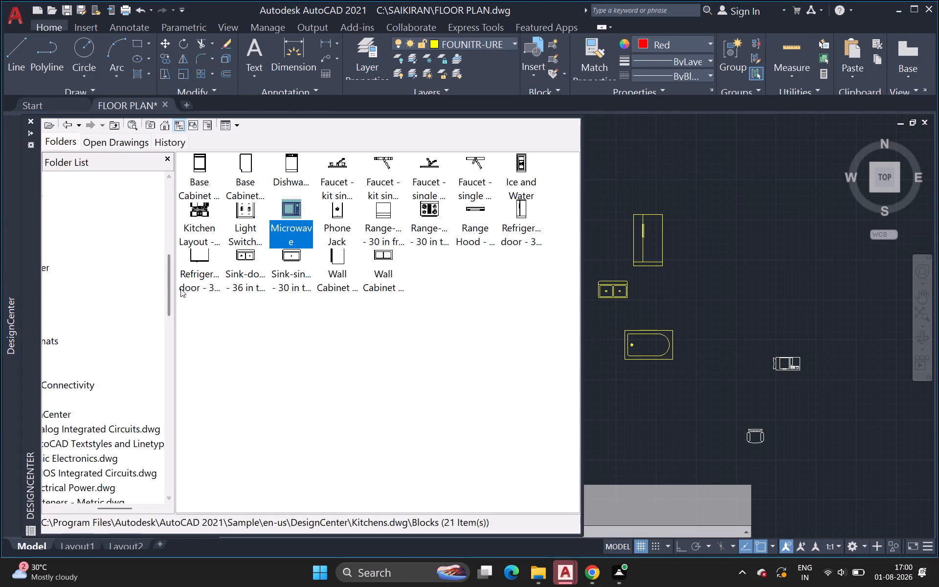
pyautogui.moveTo(172, 288); pyautogui.dragTo(176, 227)
pyautogui.scroll(-2, 77, 321)
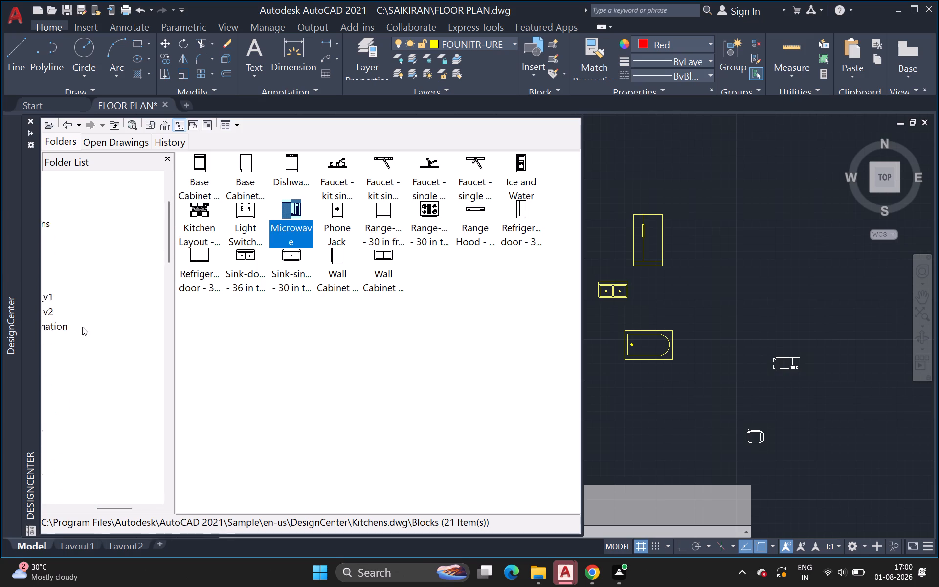
pyautogui.scroll(-1, 82, 327)
pyautogui.moveTo(83, 327); pyautogui.dragTo(110, 331, button='middle')
pyautogui.moveTo(117, 510); pyautogui.dragTo(86, 508)
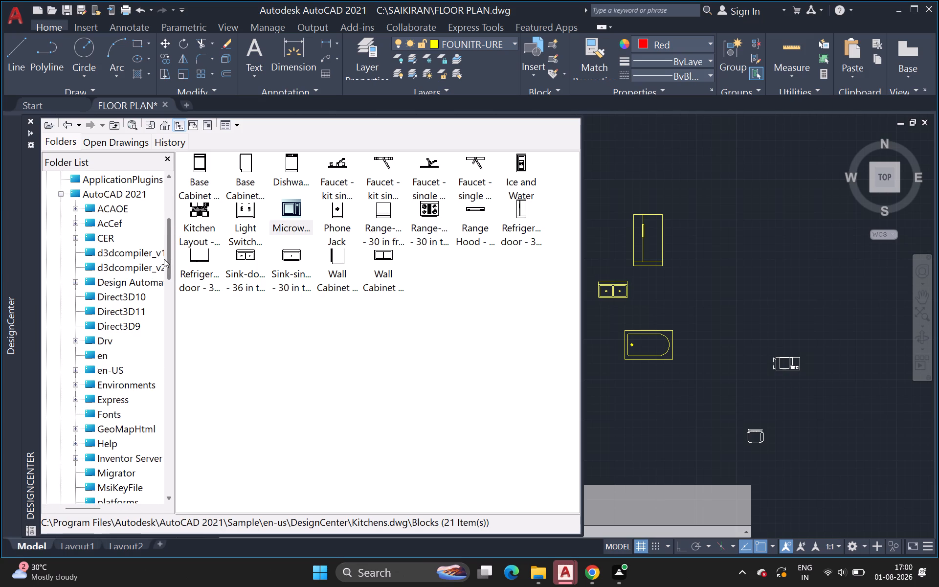
pyautogui.moveTo(168, 257); pyautogui.dragTo(176, 220)
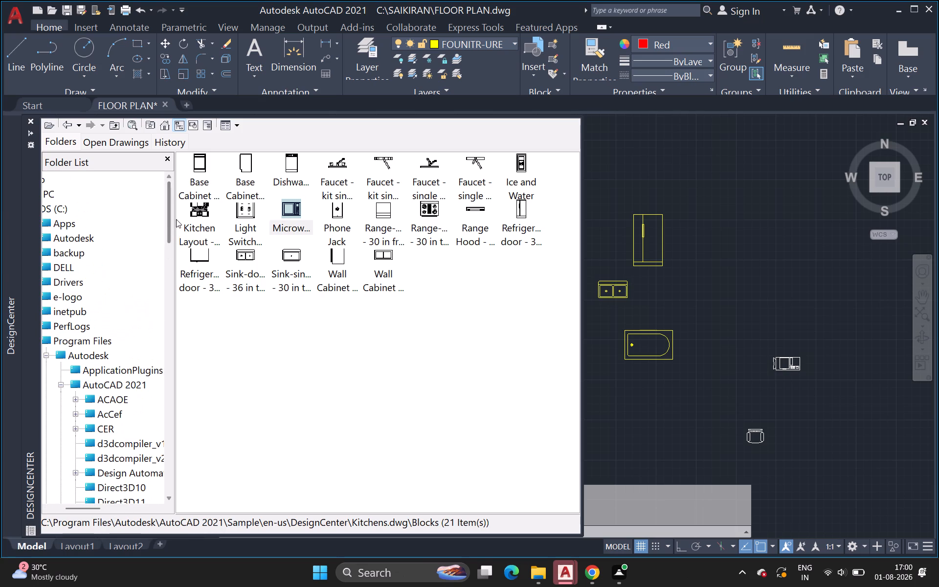
pyautogui.moveTo(171, 228); pyautogui.dragTo(177, 205)
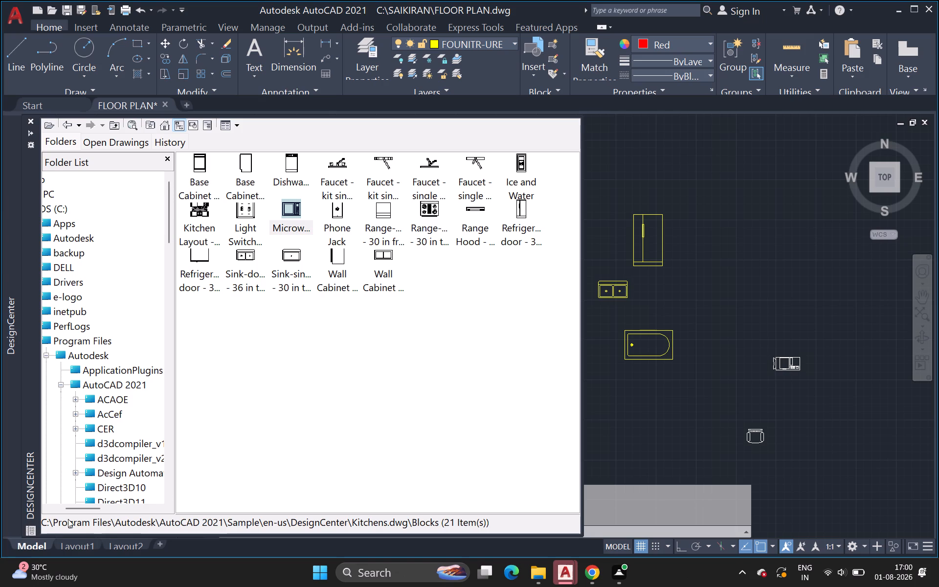
pyautogui.moveTo(86, 505); pyautogui.dragTo(69, 498)
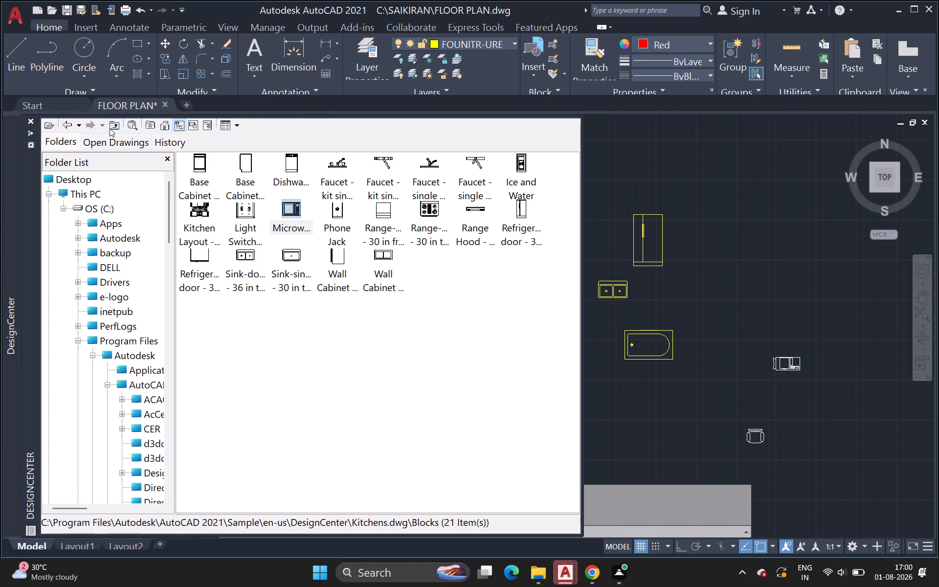
pyautogui.click(164, 125)
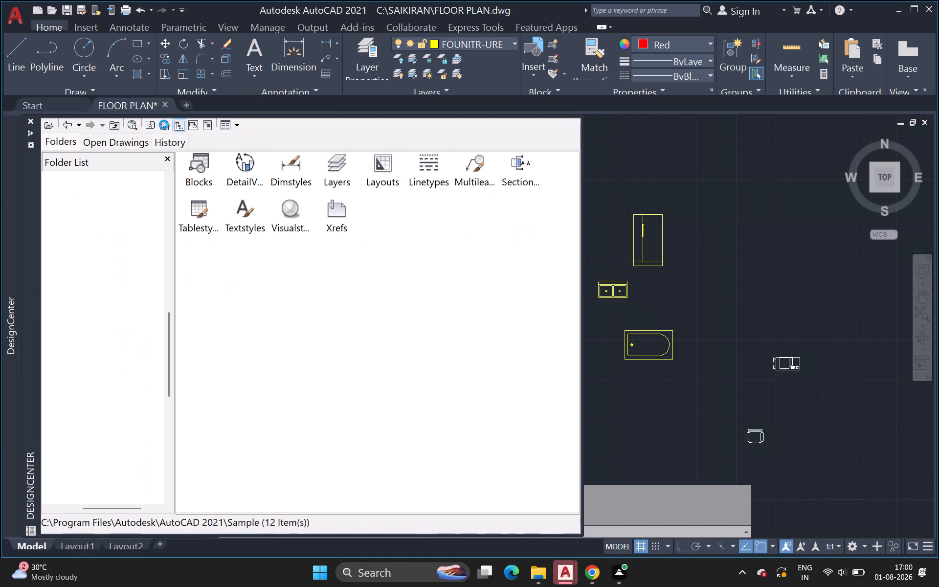
pyautogui.doubleClick(290, 171)
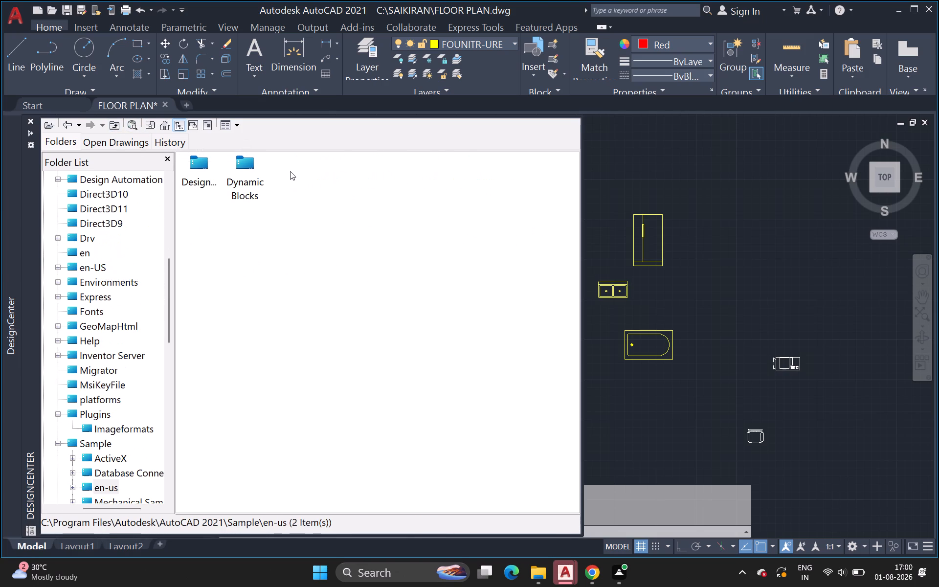
pyautogui.doubleClick(197, 168)
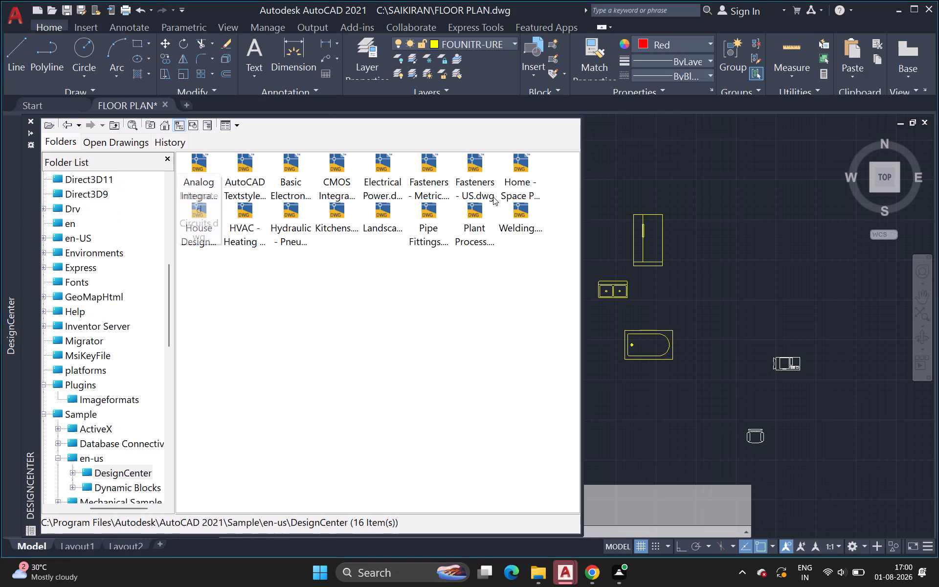
pyautogui.doubleClick(524, 169)
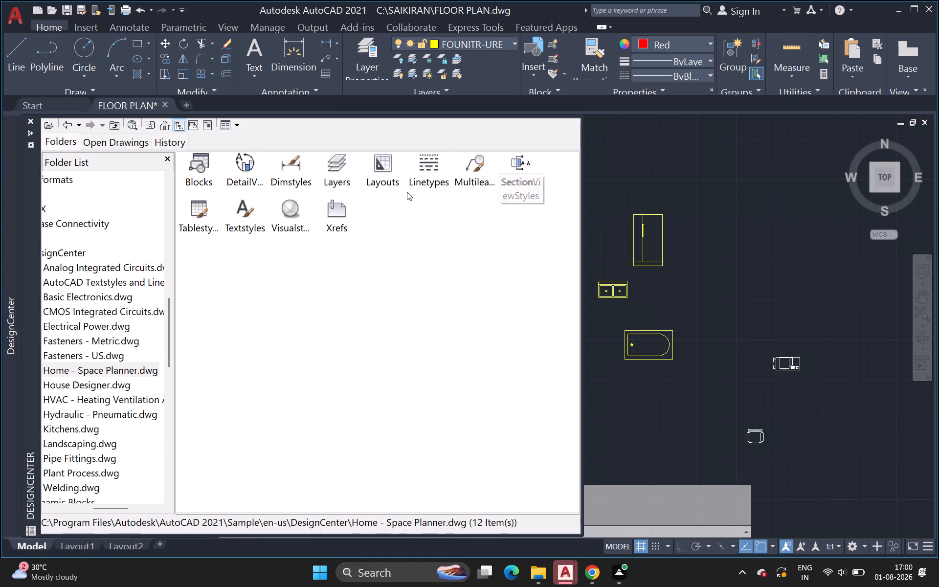
pyautogui.doubleClick(204, 164)
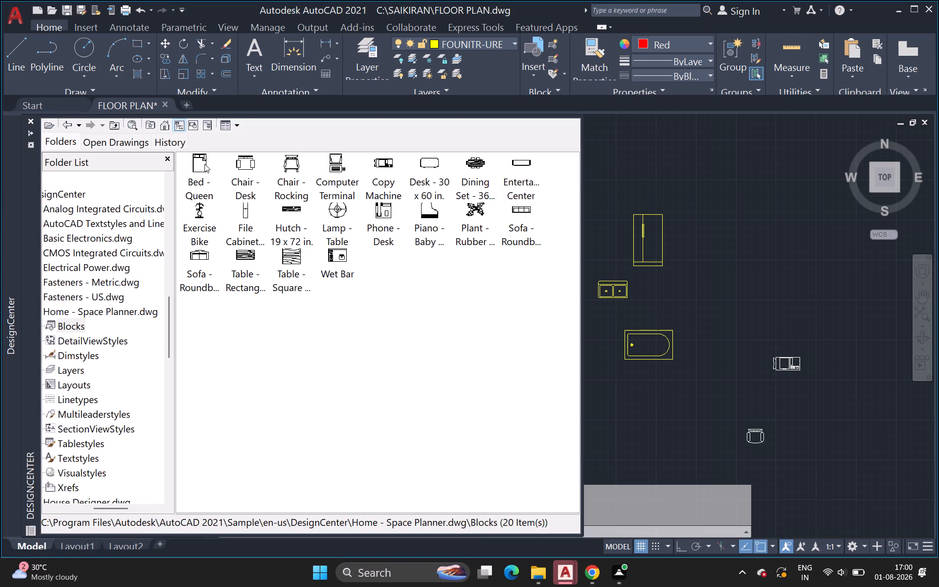
# Insert the Bed - Queen block at scale 1 and rotation 0, just below the yellow bath tub.
pyautogui.doubleClick(199, 171)
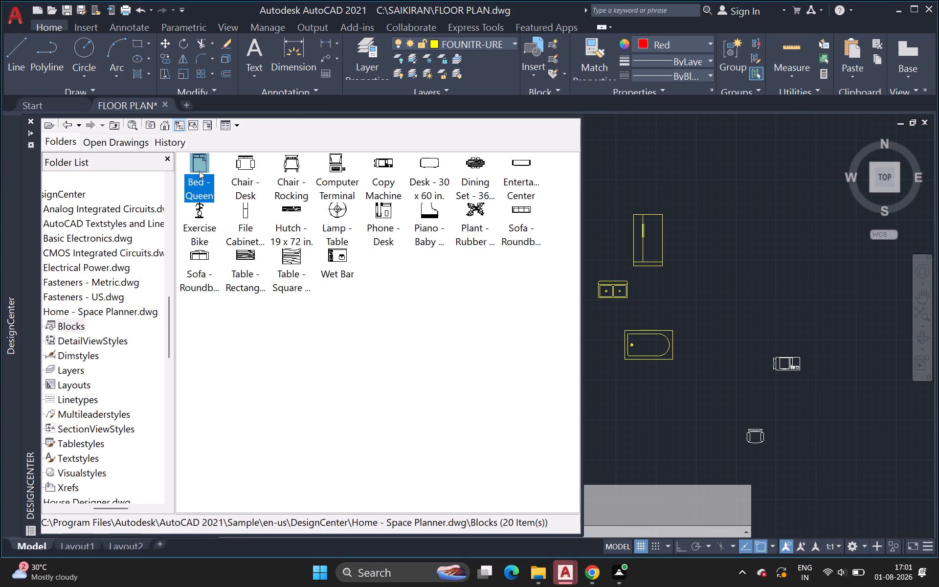
pyautogui.click(557, 357)
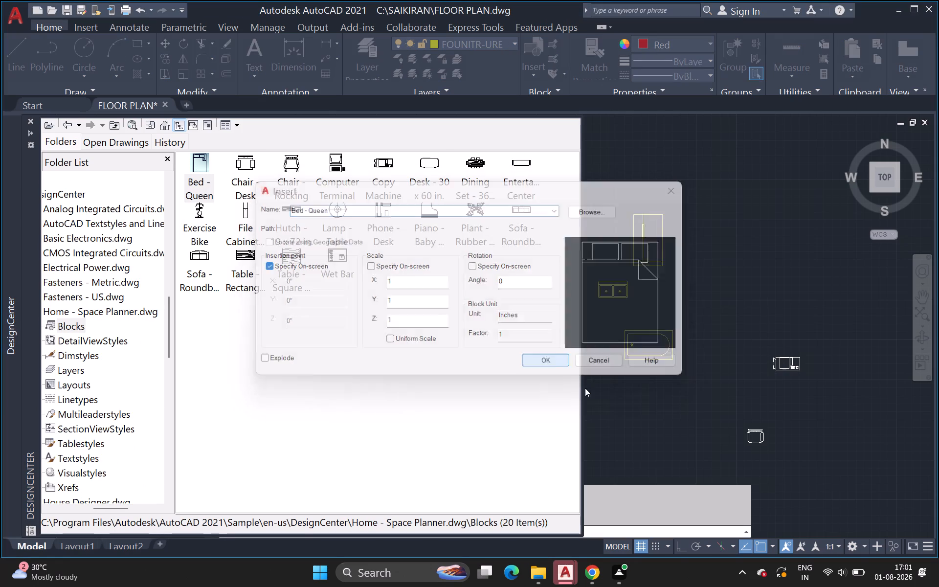
pyautogui.click(615, 403)
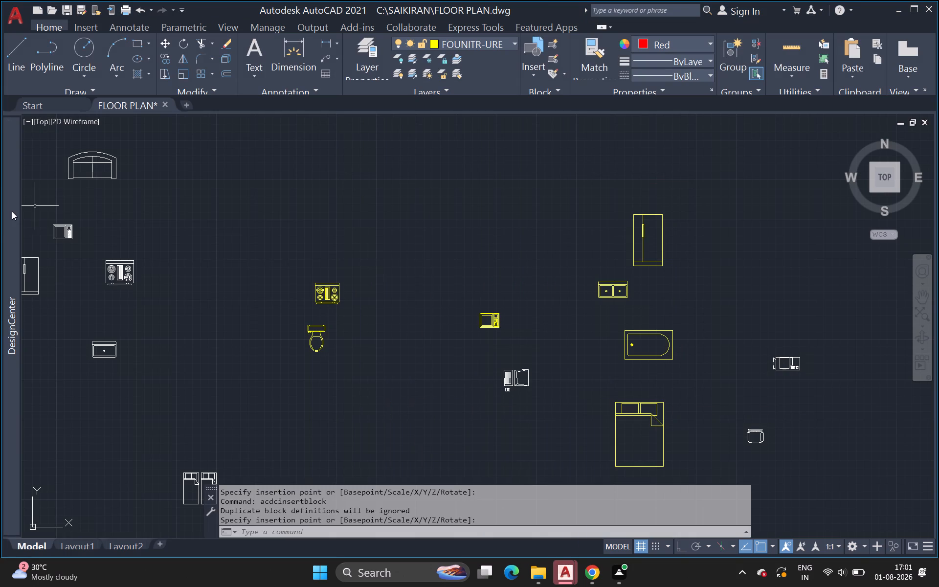
# Insert the Chair - Desk block at scale 1 and rotation 0, to the right of the yellow double sink.
pyautogui.click(12, 211)
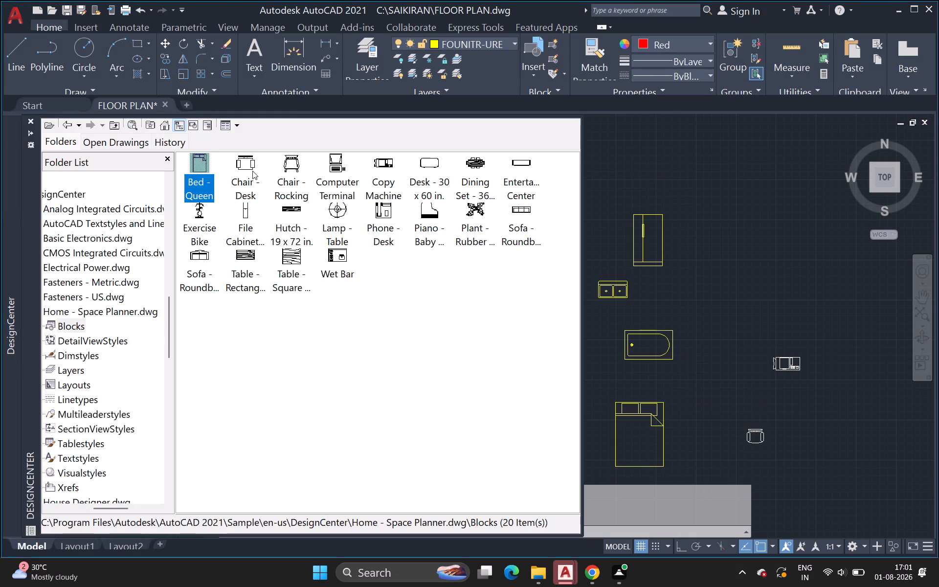
pyautogui.doubleClick(249, 167)
pyautogui.click(559, 365)
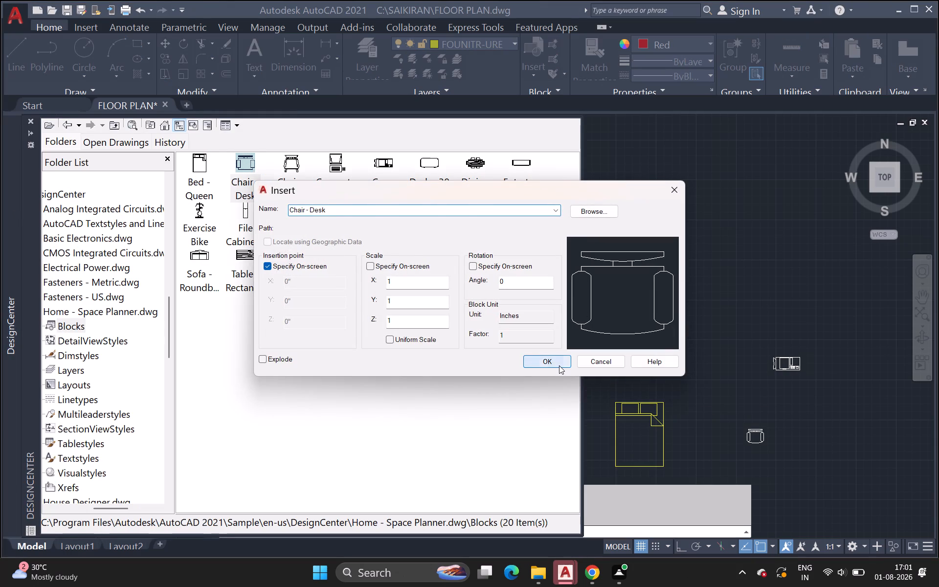
pyautogui.click(699, 289)
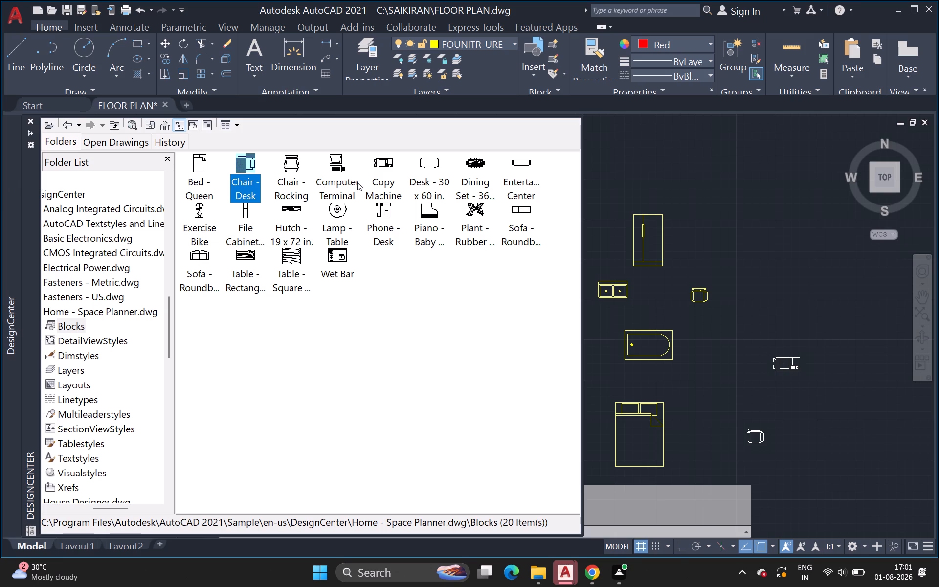
# Insert the Computer Terminal block at scale 1 and rotation 0, just above the yellow refrigerator.
pyautogui.doubleClick(341, 171)
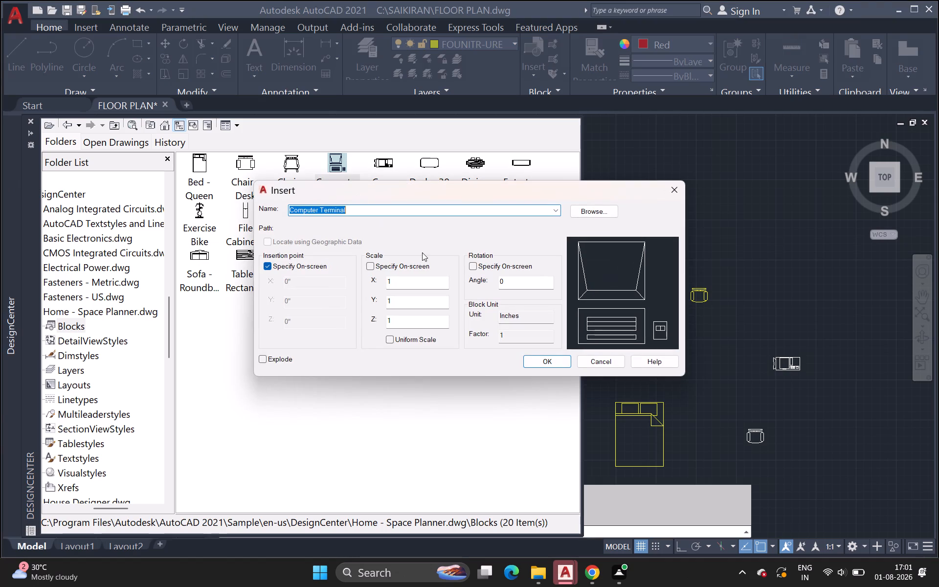
pyautogui.click(538, 361)
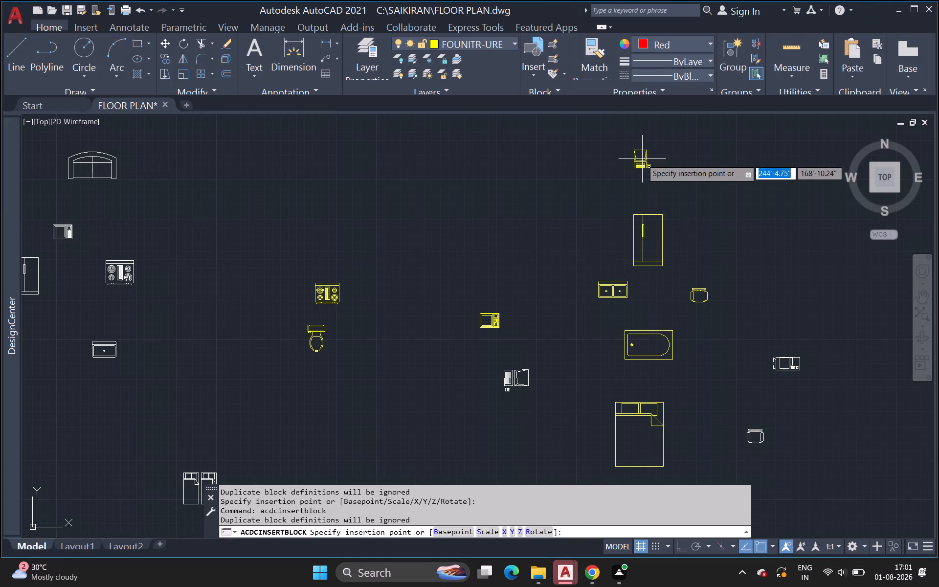
pyautogui.click(630, 176)
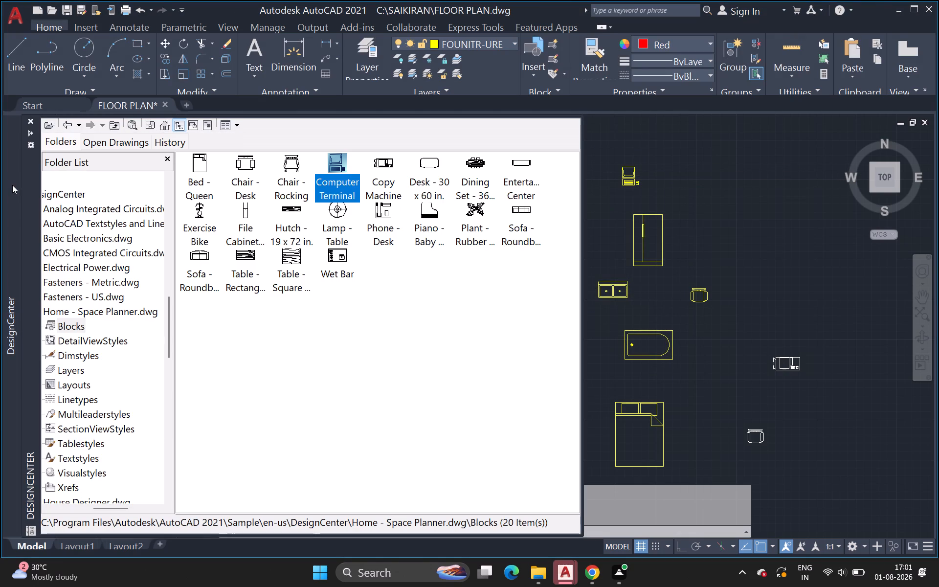
# Insert the Copy Machine block at scale 1 and rotation 0, above the yellow microwave.
pyautogui.doubleClick(384, 165)
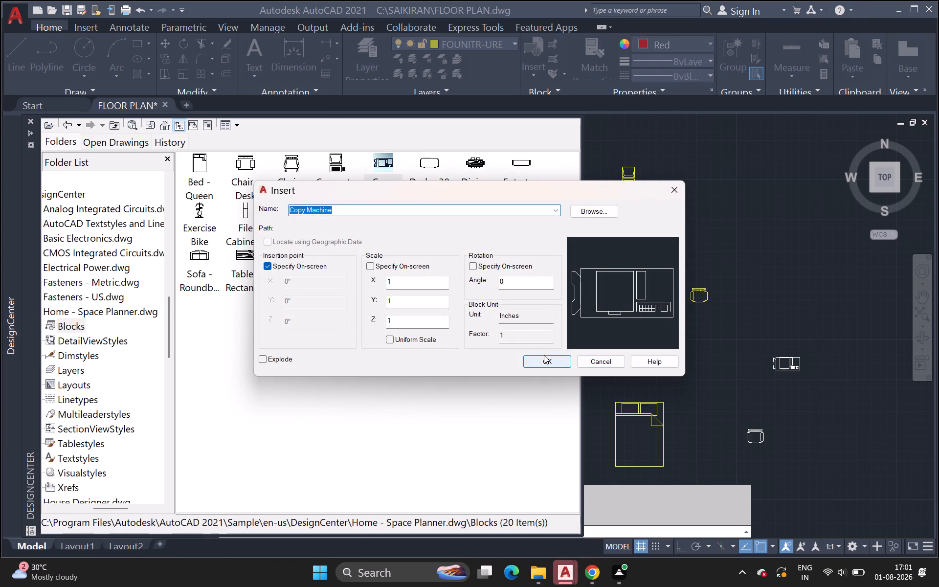
pyautogui.click(544, 355)
pyautogui.click(494, 219)
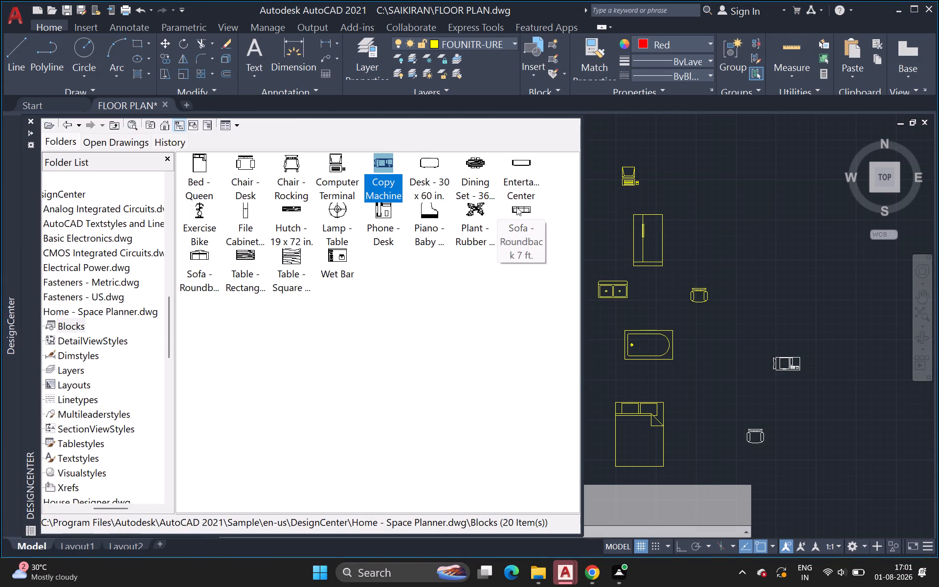
# Insert the Sofa - Roundback 7 ft. block at scale 1 and rotation 0, to the right of the yellow refrigerator.
pyautogui.doubleClick(516, 207)
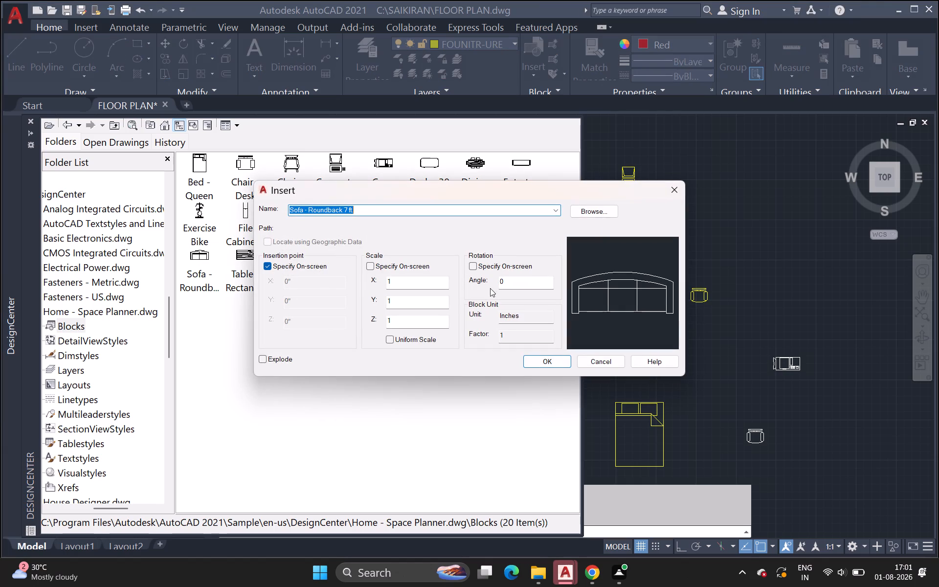
pyautogui.click(543, 363)
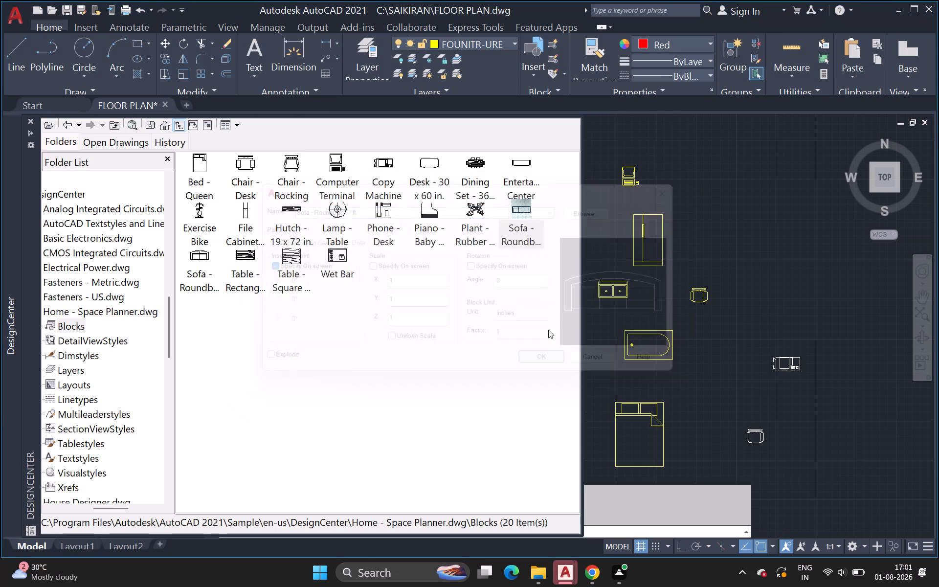
pyautogui.click(716, 220)
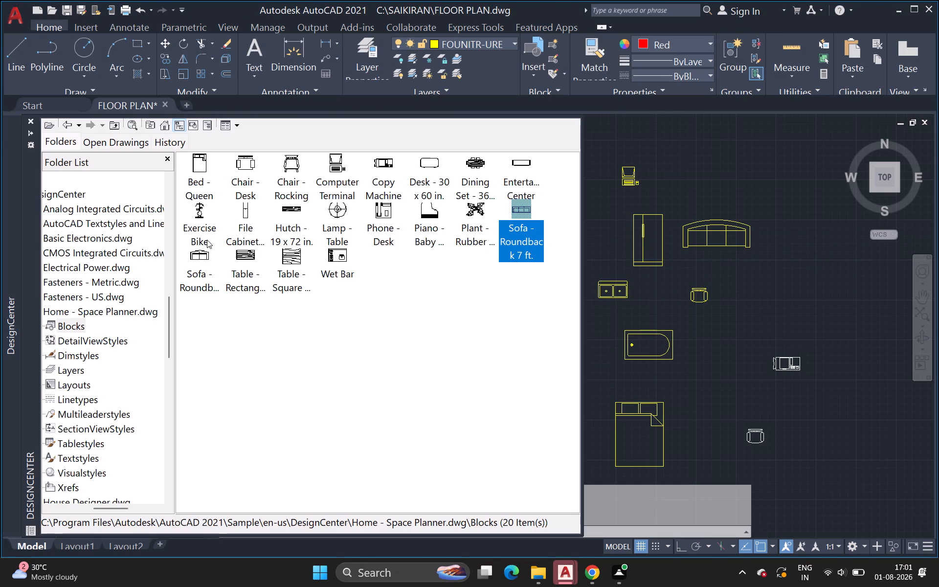
# Insert the Table - Rectangular Woodgrain 60 x 30 in. block at scale 1 and rotation 0, between the yellow microwave and bath tub.
pyautogui.click(241, 262)
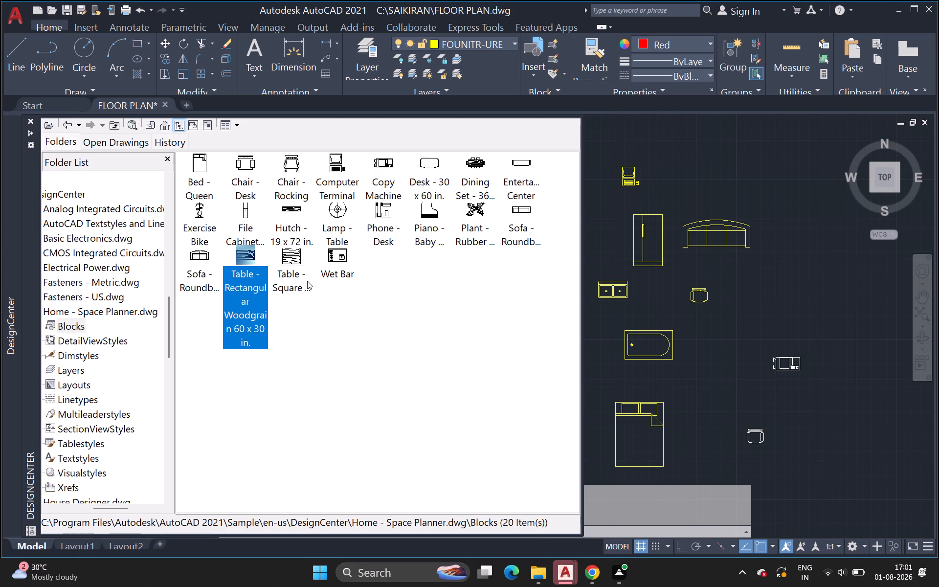
pyautogui.doubleClick(254, 260)
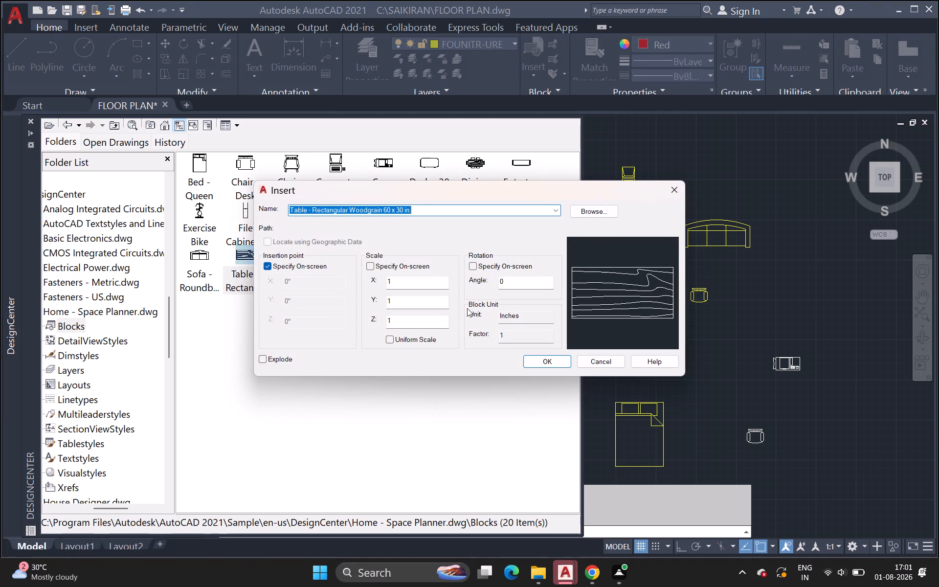
pyautogui.click(549, 359)
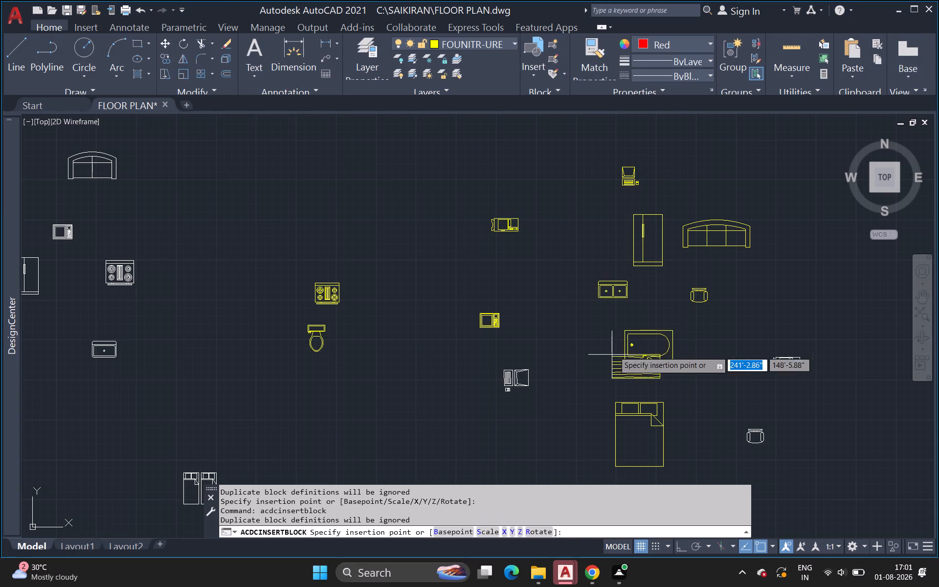
pyautogui.click(548, 307)
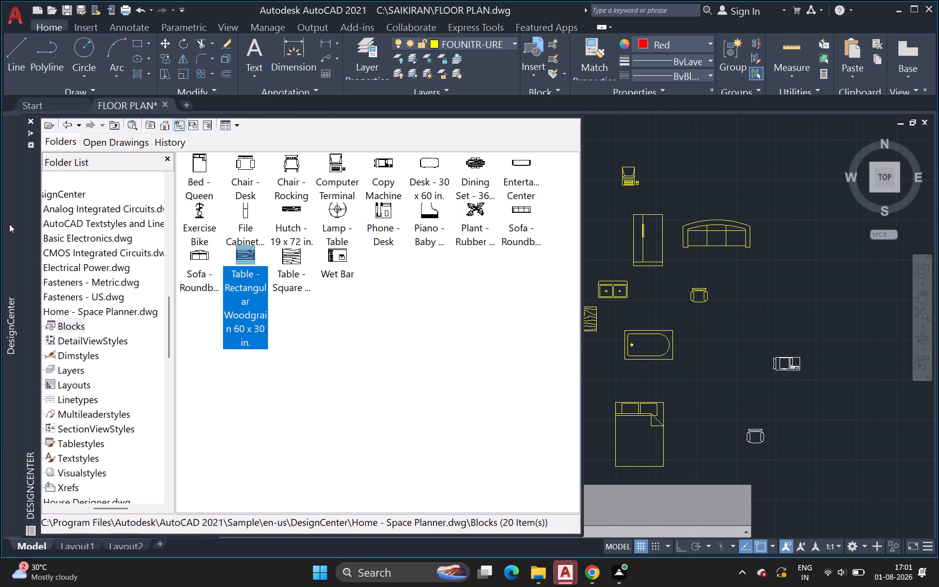
# Insert the Chair - Rocking block at scale 1 and rotation 0, to the right of the yellow computer terminal.
pyautogui.doubleClick(292, 163)
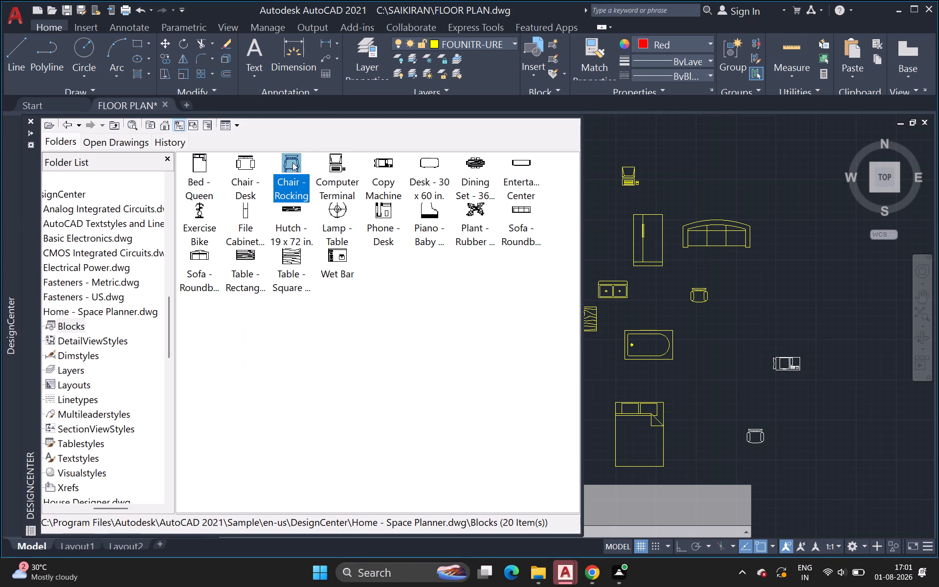
pyautogui.click(548, 363)
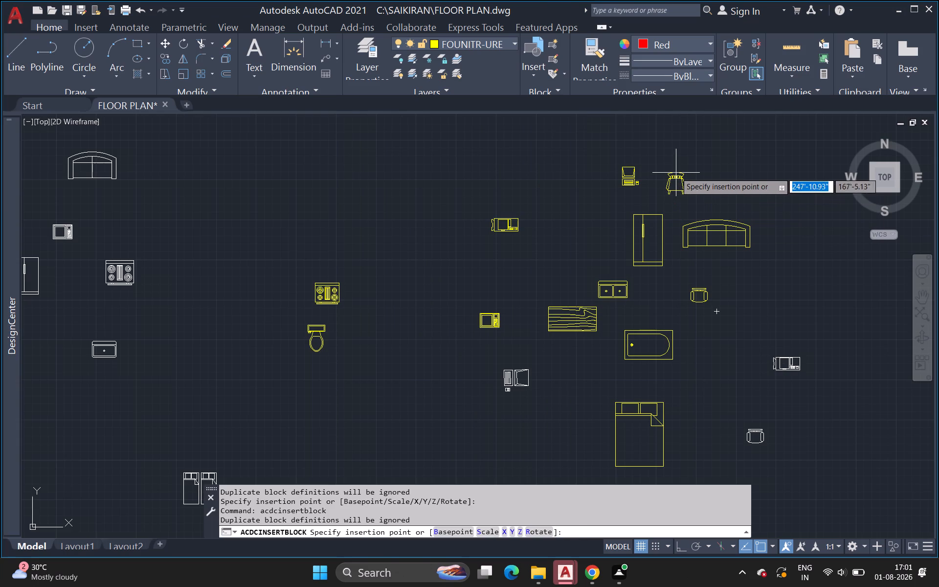
pyautogui.click(676, 173)
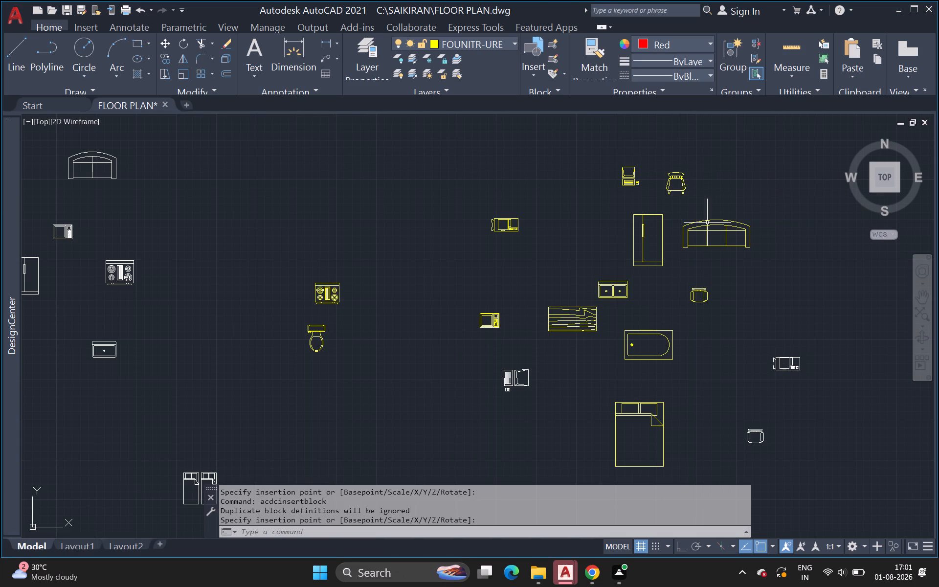
# Copy the yellow queen bed by its lower-left corner into the M.BED ROOM, just above the room's bottom wall.
pyautogui.scroll(-3, 345, 294)
pyautogui.moveTo(344, 294); pyautogui.dragTo(368, 275, button='middle')
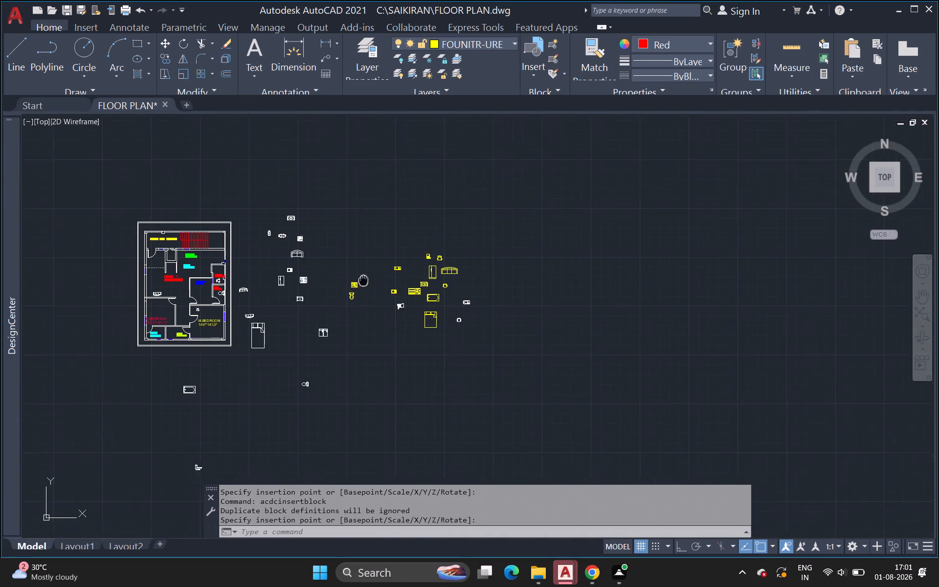
pyautogui.moveTo(368, 275); pyautogui.dragTo(417, 236, button='middle')
pyautogui.scroll(1, 480, 294)
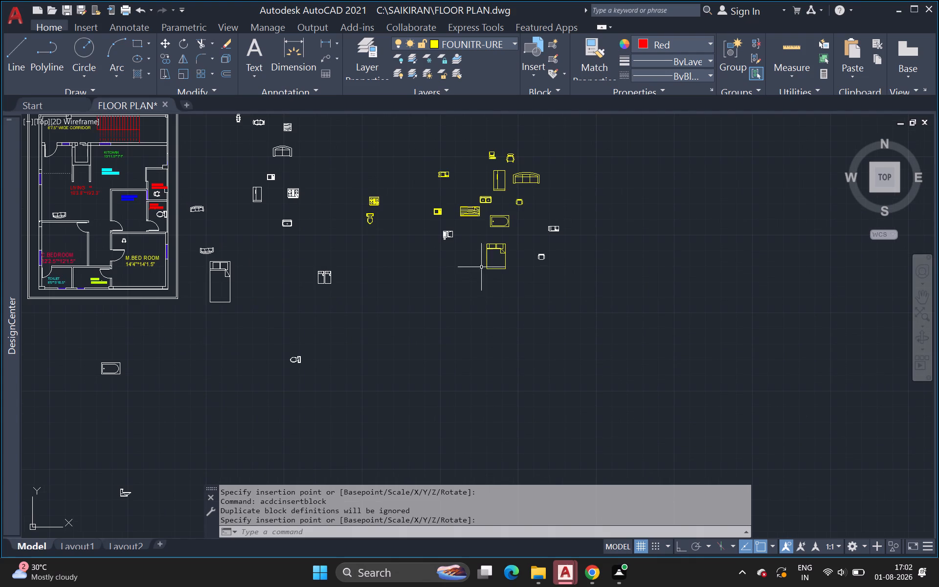
pyautogui.click(482, 237)
pyautogui.click(513, 292)
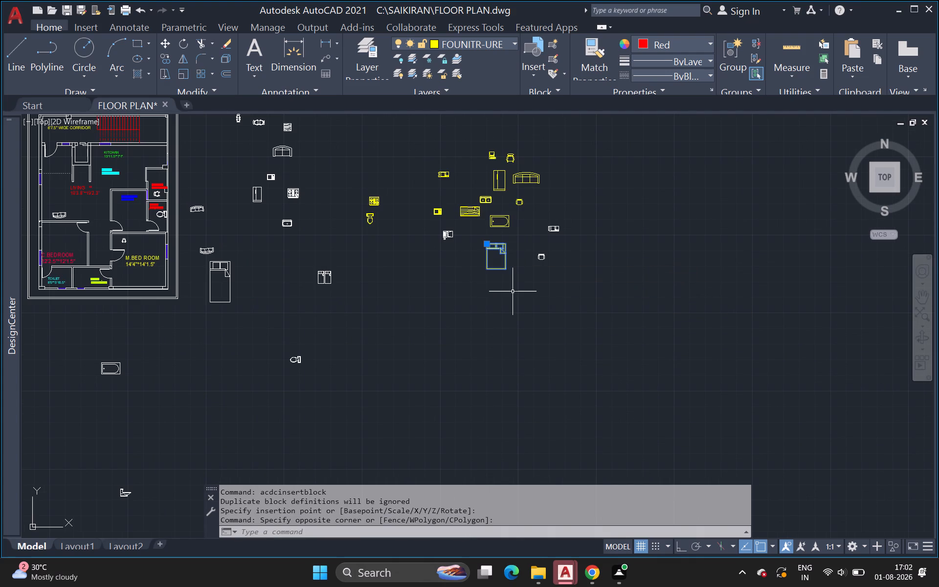
pyautogui.press('c')
pyautogui.press('o')
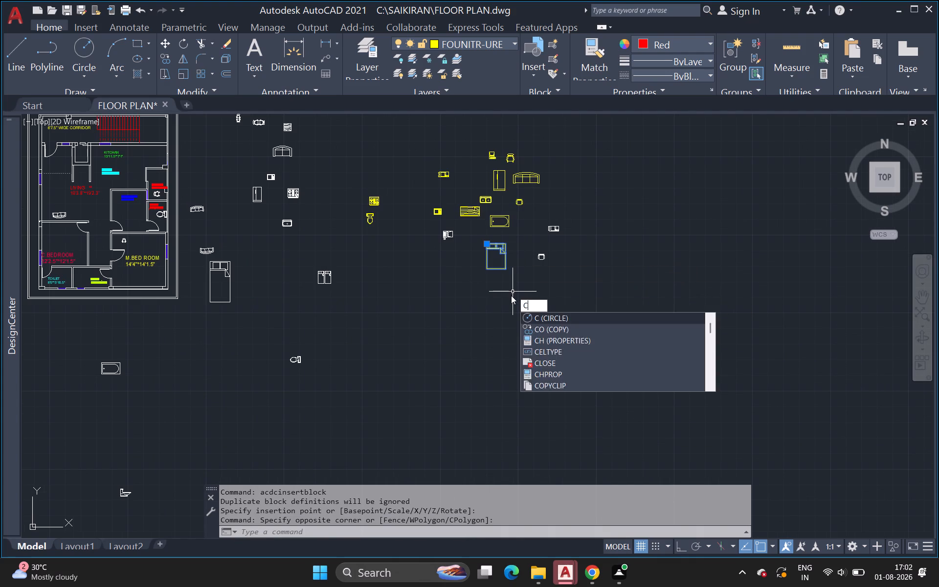
pyautogui.press('Return')
pyautogui.scroll(2, 490, 264)
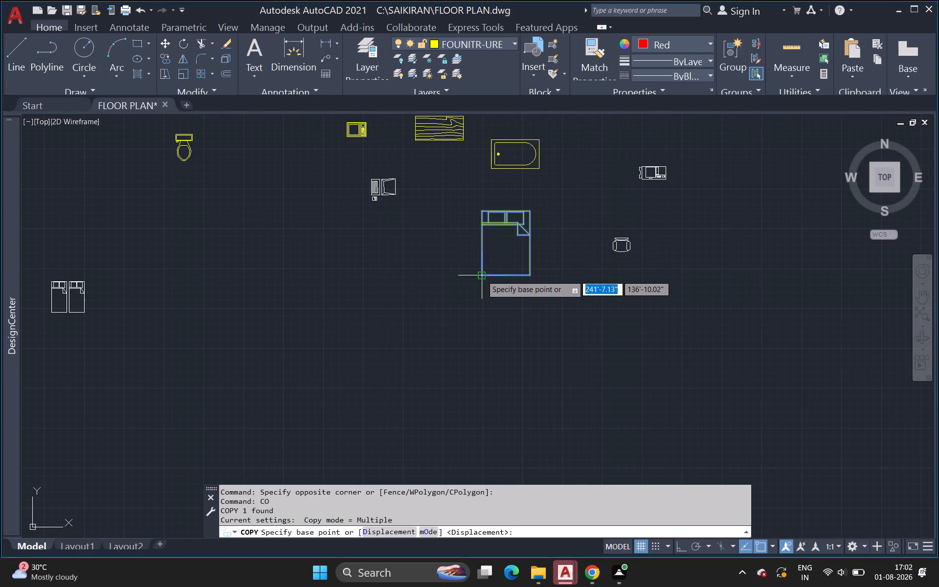
pyautogui.click(482, 275)
pyautogui.moveTo(261, 322); pyautogui.dragTo(400, 293, button='middle')
pyautogui.scroll(-1, 261, 324)
pyautogui.moveTo(91, 339); pyautogui.dragTo(191, 339, button='middle')
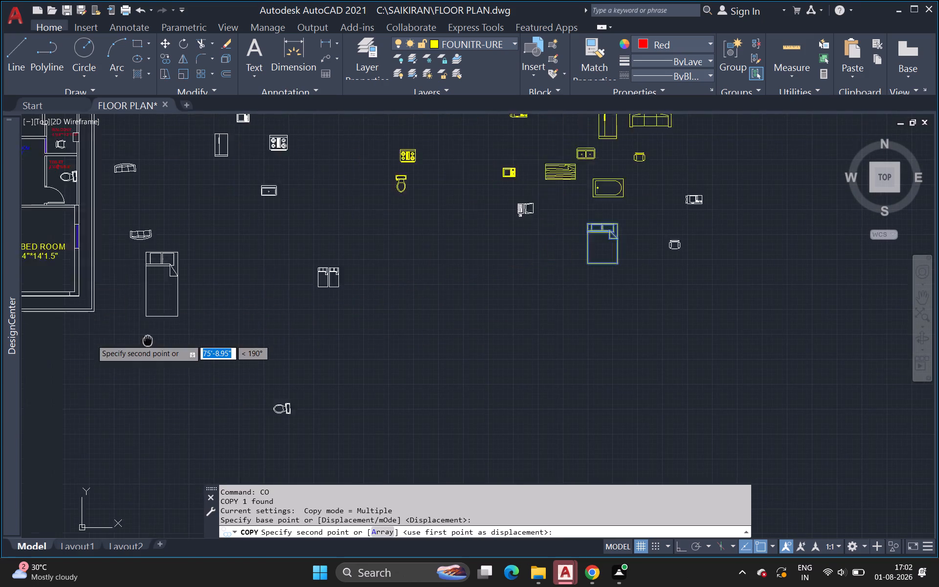
pyautogui.moveTo(191, 339); pyautogui.dragTo(280, 330, button='middle')
pyautogui.scroll(1, 165, 277)
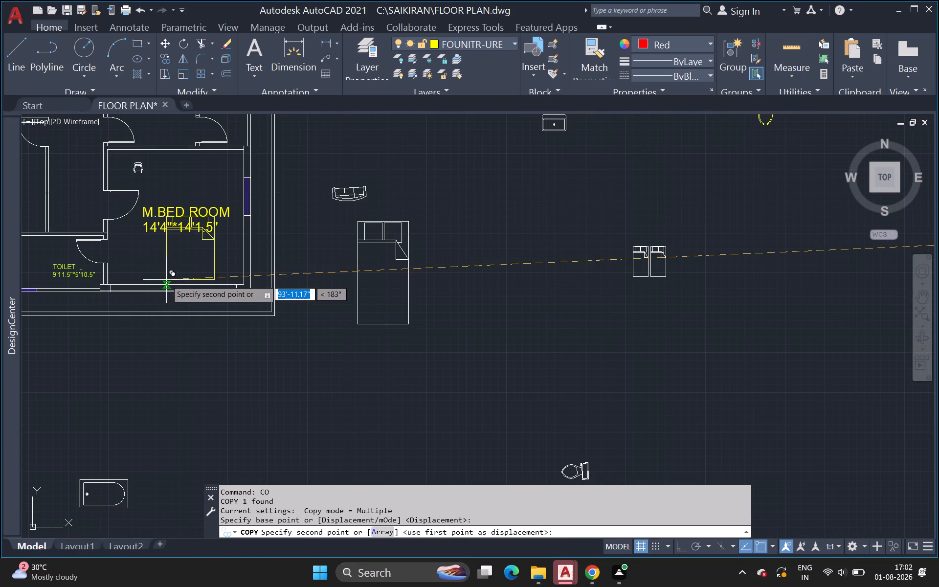
pyautogui.scroll(2, 166, 283)
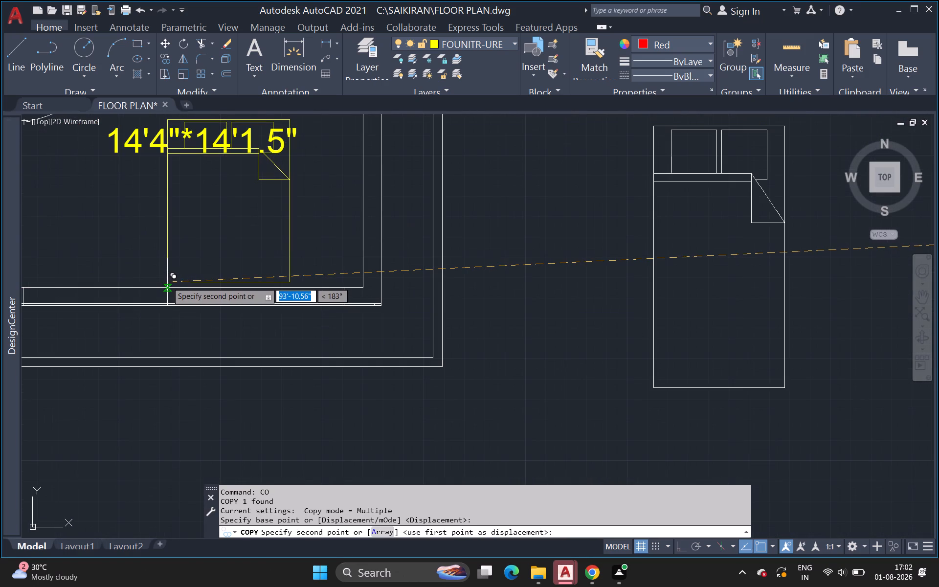
pyautogui.moveTo(166, 283); pyautogui.dragTo(201, 343, button='middle')
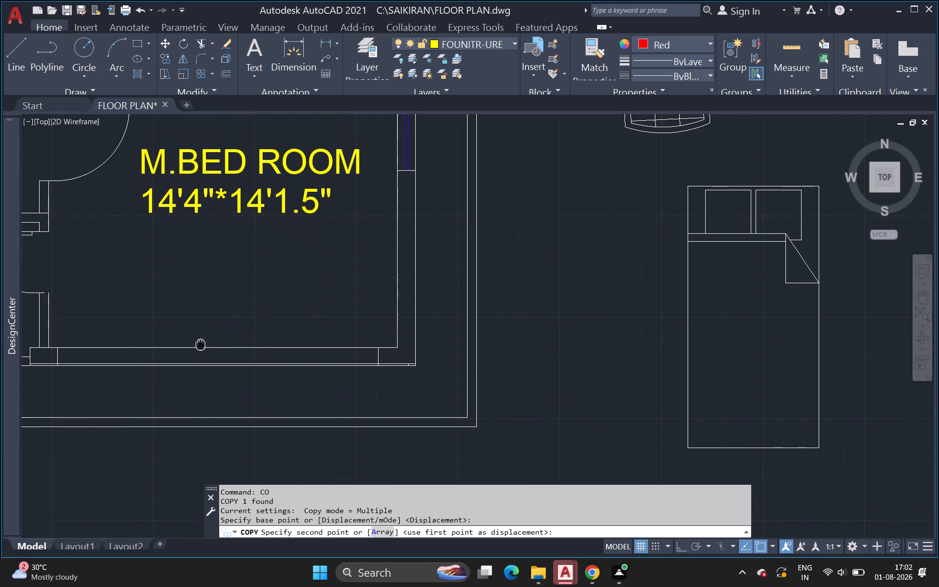
pyautogui.moveTo(201, 343); pyautogui.dragTo(201, 336, button='middle')
pyautogui.moveTo(193, 301); pyautogui.dragTo(240, 396, button='middle')
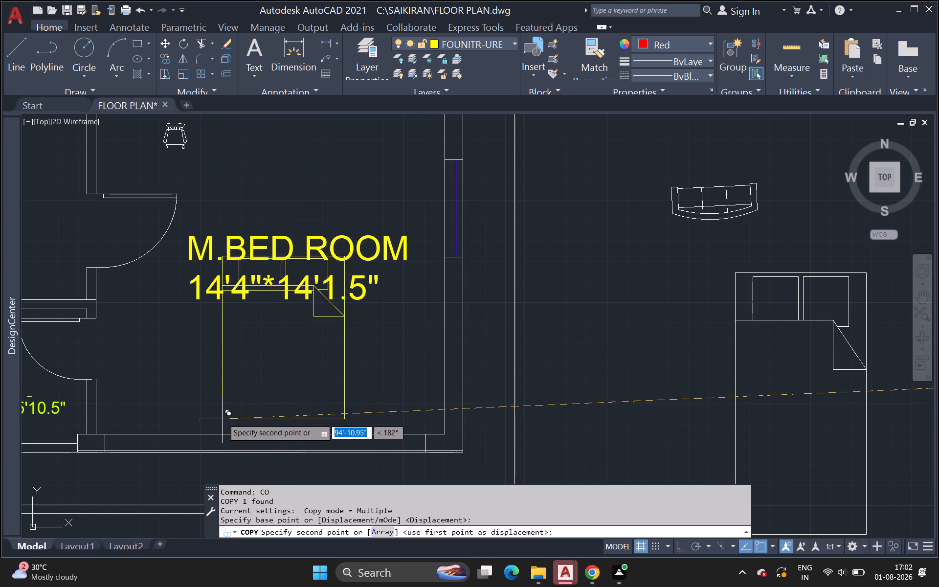
pyautogui.click(238, 382)
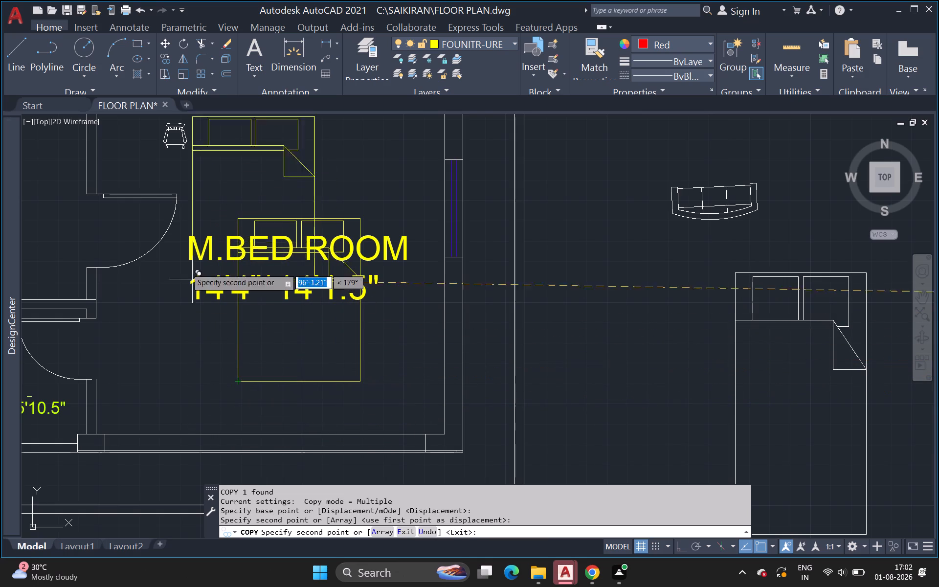
pyautogui.press('Escape')
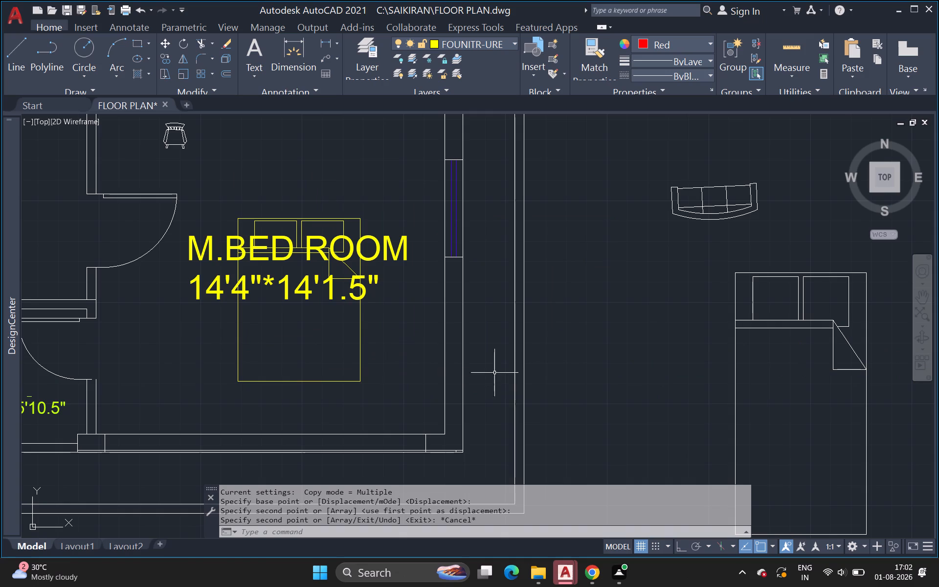
# Scale the yellow bed in the M.BED ROOM up to about 1.5 times from its lower-left corner.
pyautogui.click(210, 196)
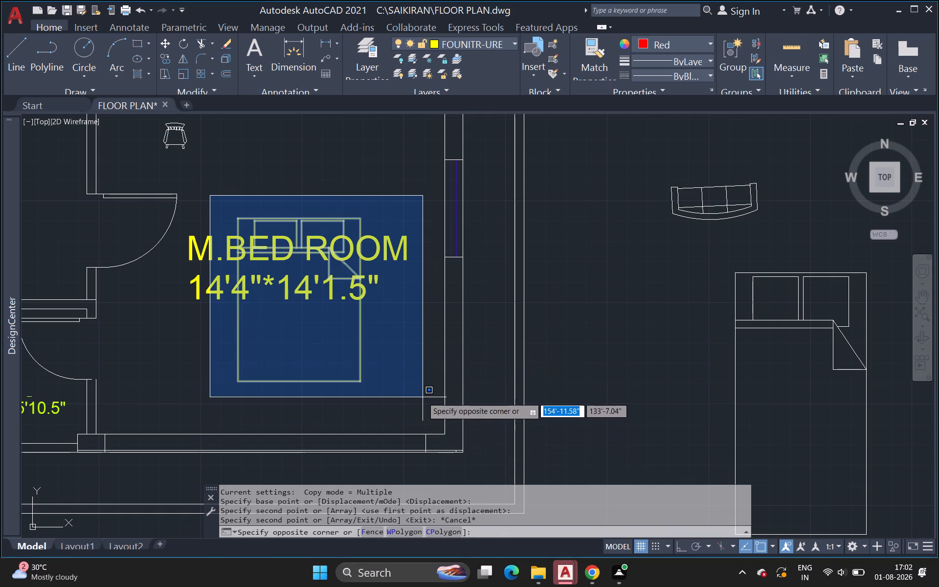
pyautogui.click(422, 397)
pyautogui.press('s')
pyautogui.press('c')
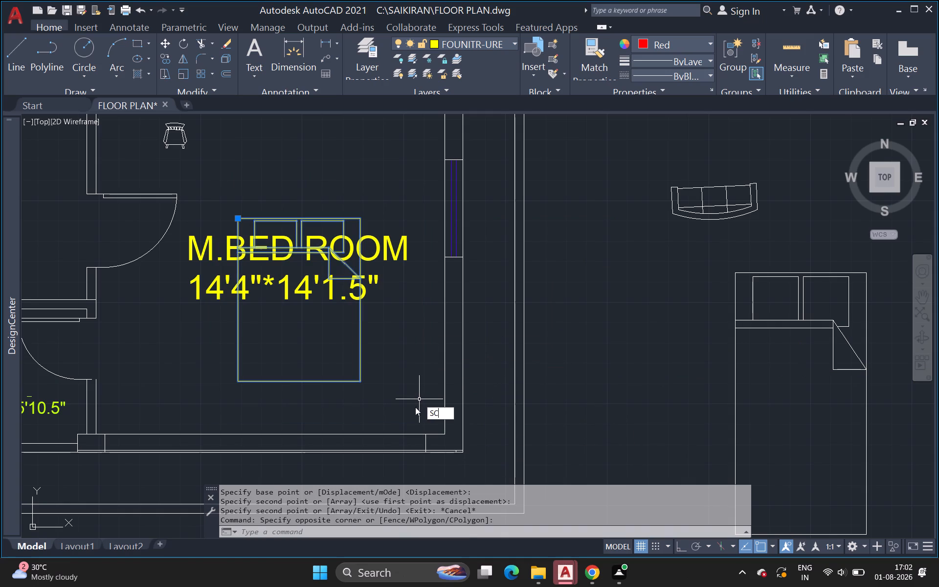
pyautogui.click(464, 427)
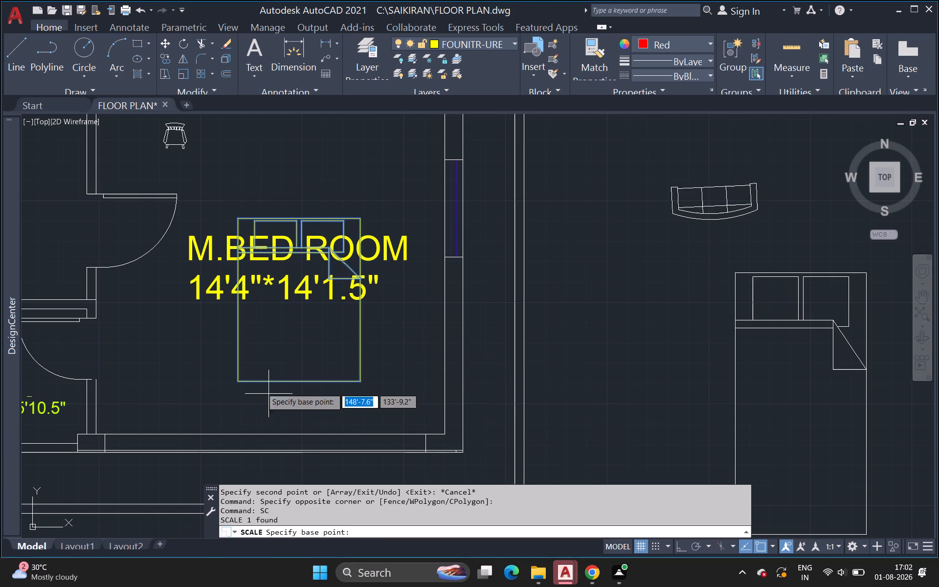
pyautogui.click(239, 385)
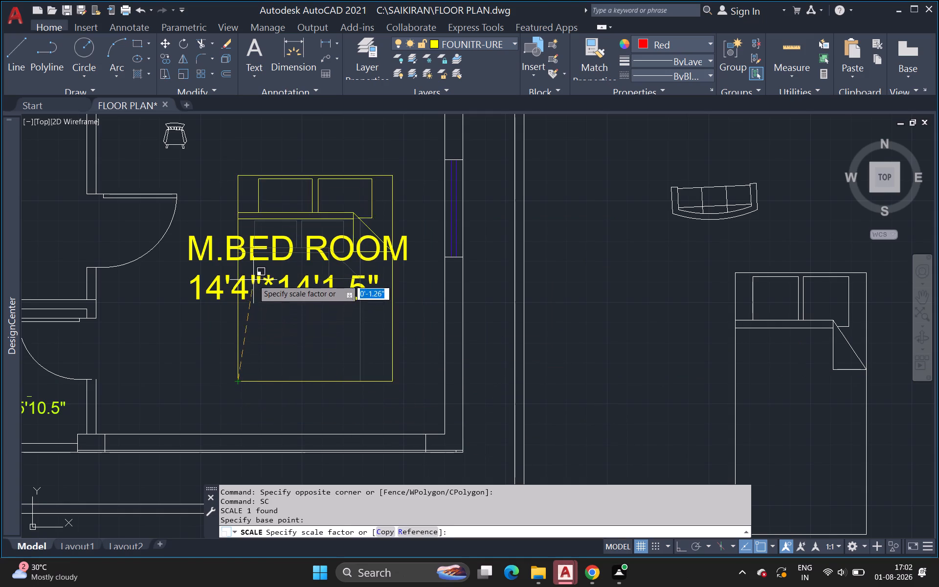
pyautogui.click(255, 261)
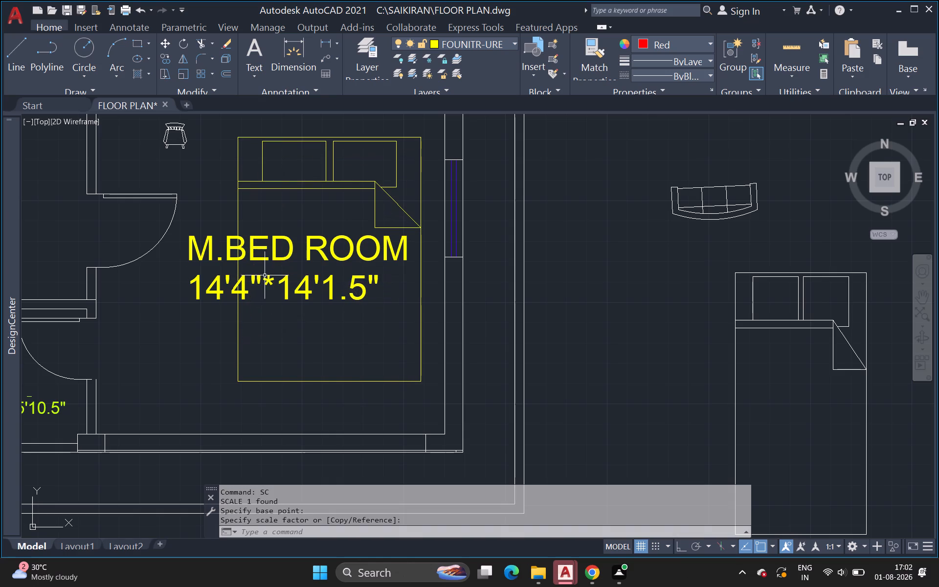
# Scale the large white bed outside the plan, beside the M.BED ROOM, down to about half size from its lower-left corner.
pyautogui.moveTo(269, 310); pyautogui.dragTo(256, 325, button='middle')
pyautogui.scroll(-1, 269, 310)
pyautogui.scroll(-1, 575, 302)
pyautogui.moveTo(575, 302); pyautogui.dragTo(575, 301, button='middle')
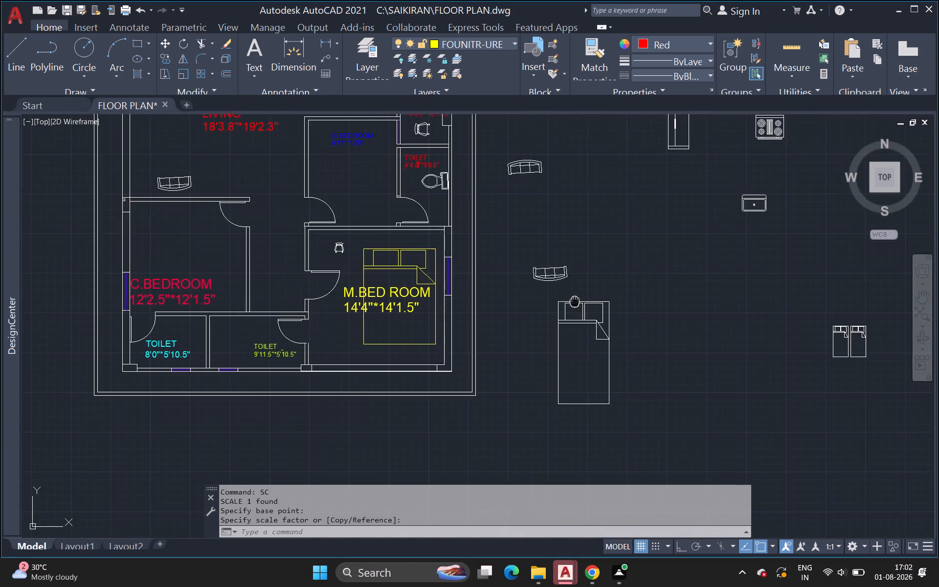
pyautogui.moveTo(575, 301); pyautogui.dragTo(464, 281, button='middle')
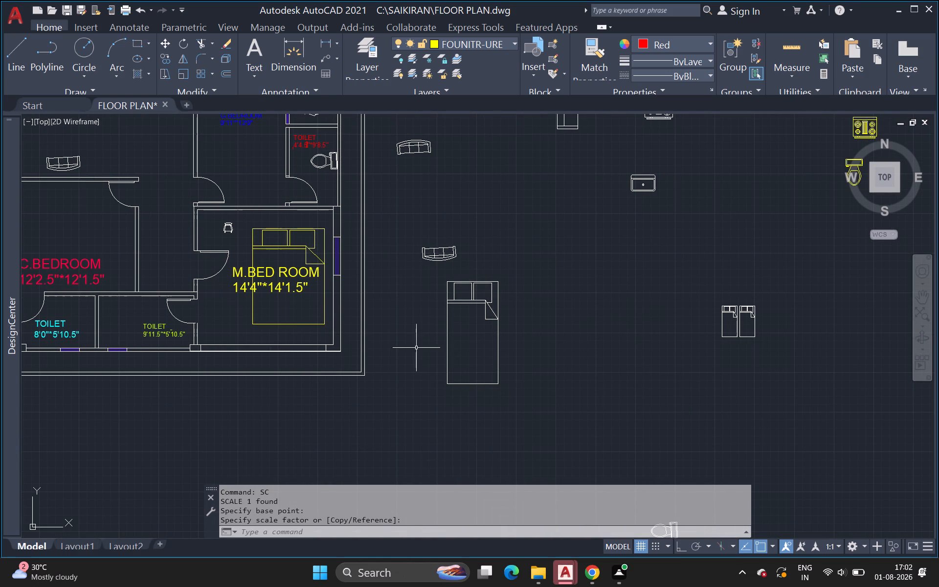
pyautogui.click(445, 277)
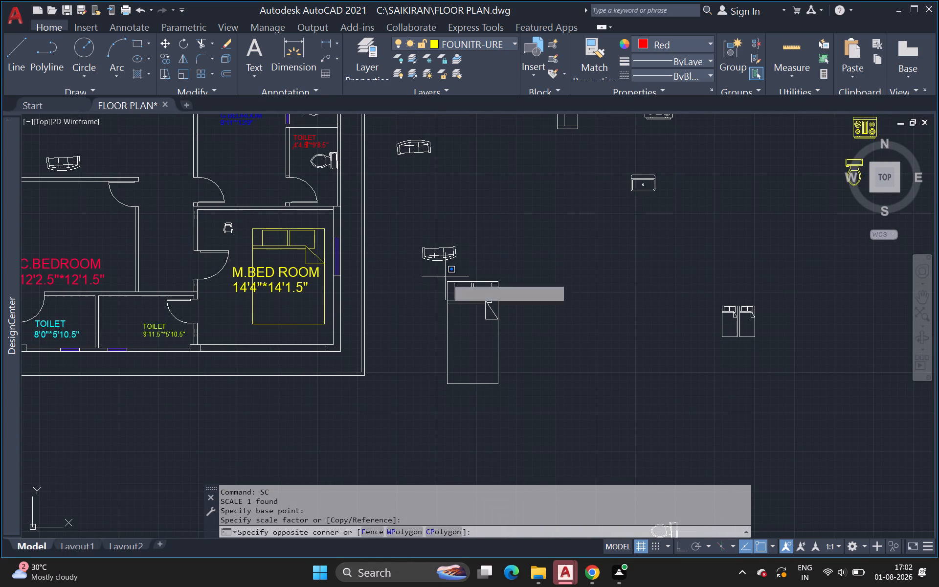
pyautogui.click(515, 387)
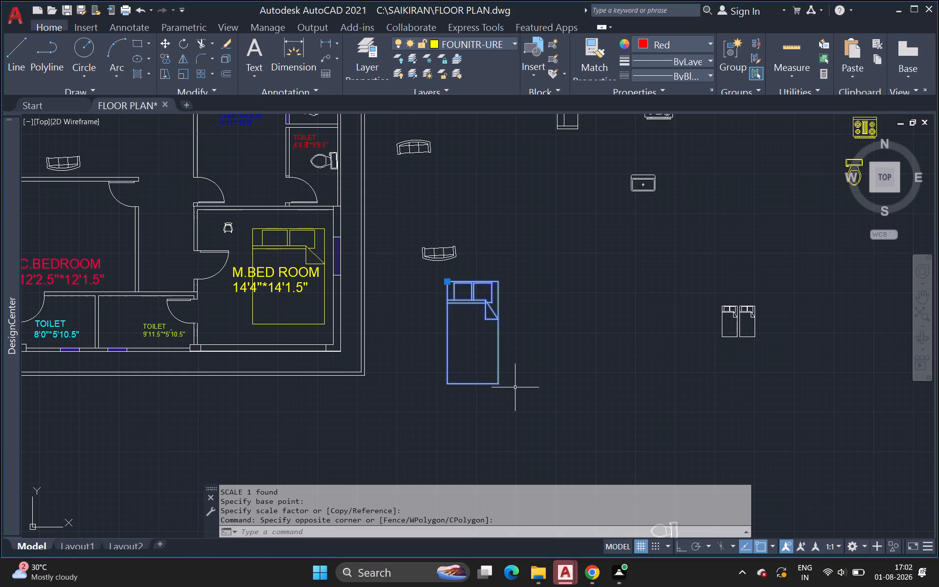
pyautogui.press('s')
pyautogui.press('c')
pyautogui.press('space')
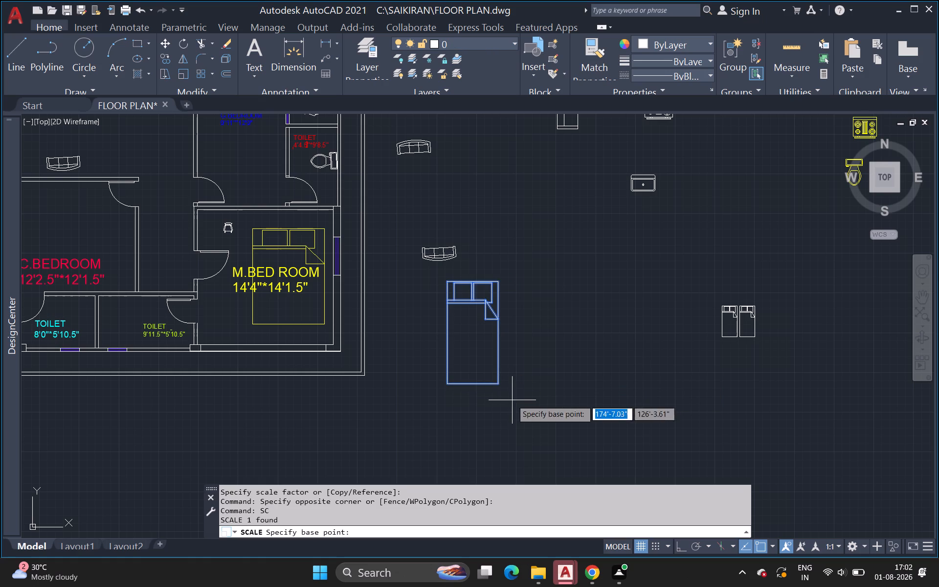
pyautogui.click(447, 382)
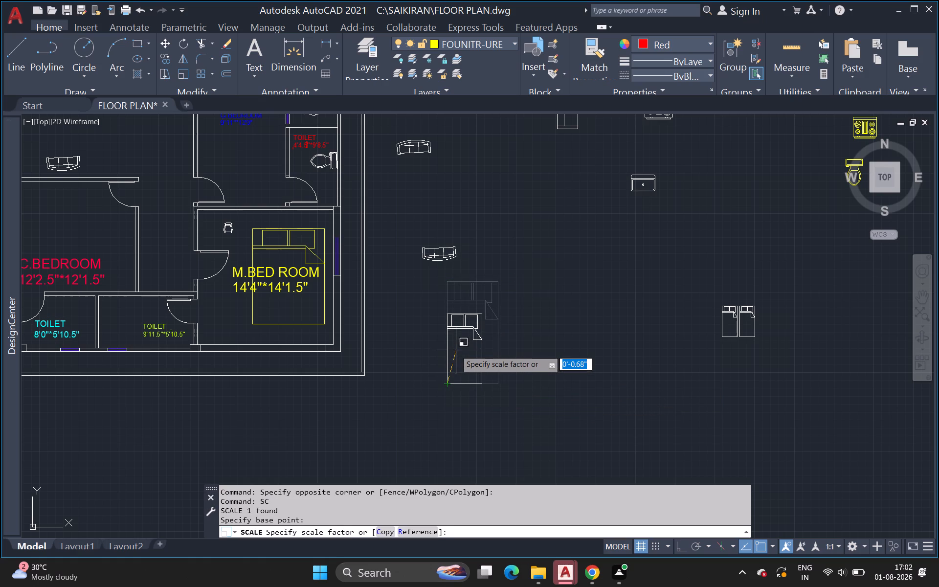
pyautogui.click(455, 358)
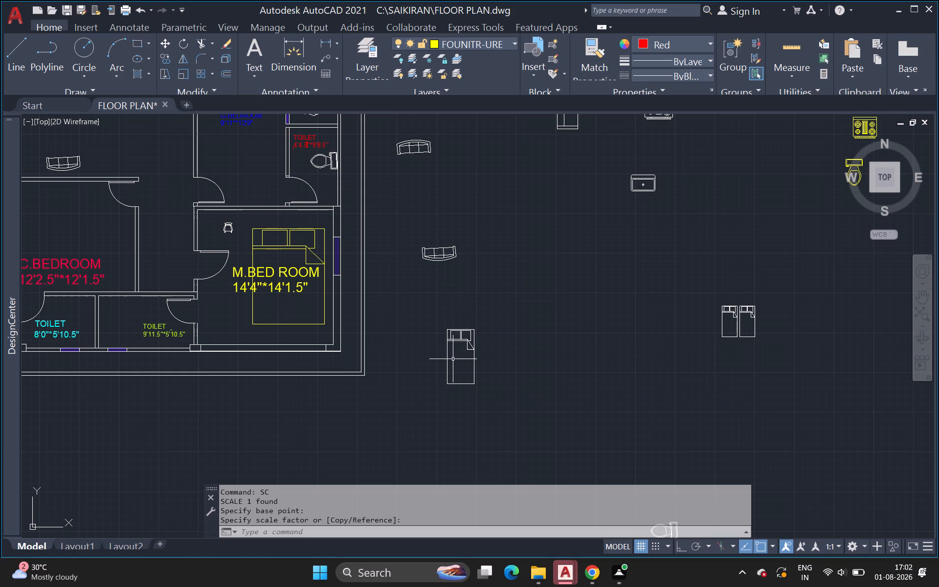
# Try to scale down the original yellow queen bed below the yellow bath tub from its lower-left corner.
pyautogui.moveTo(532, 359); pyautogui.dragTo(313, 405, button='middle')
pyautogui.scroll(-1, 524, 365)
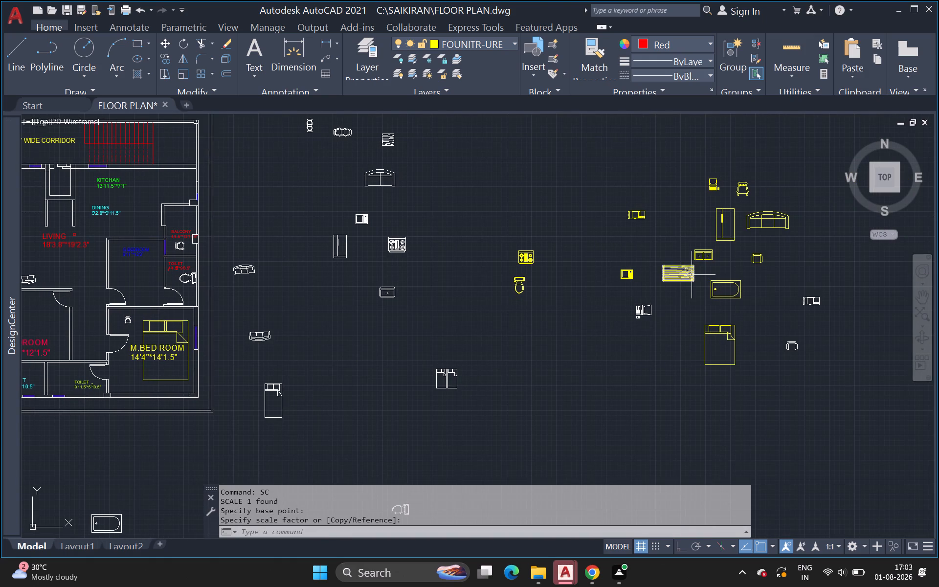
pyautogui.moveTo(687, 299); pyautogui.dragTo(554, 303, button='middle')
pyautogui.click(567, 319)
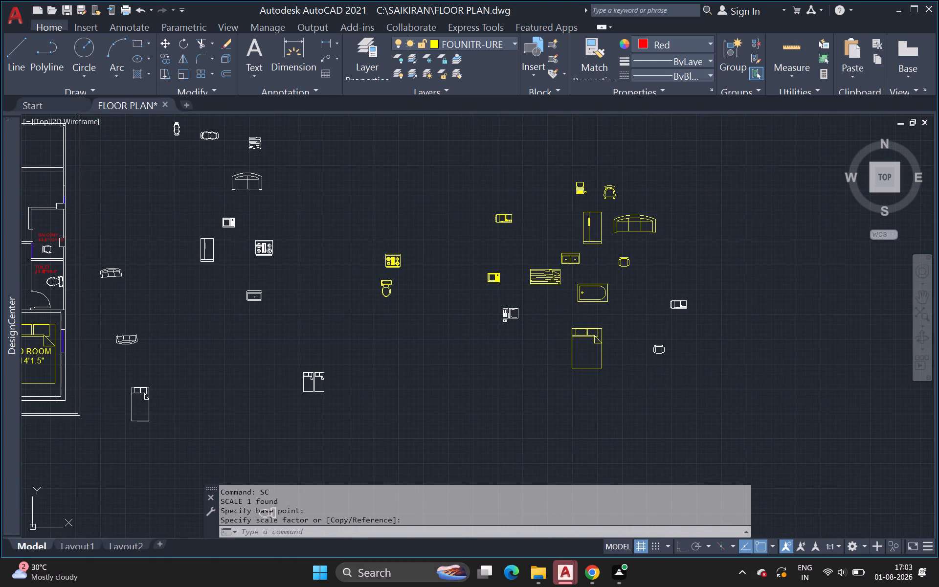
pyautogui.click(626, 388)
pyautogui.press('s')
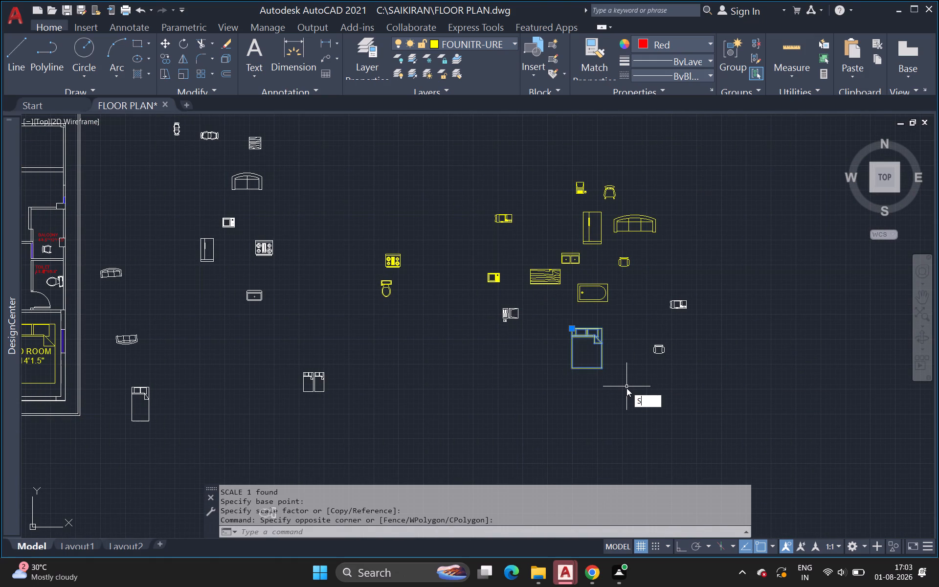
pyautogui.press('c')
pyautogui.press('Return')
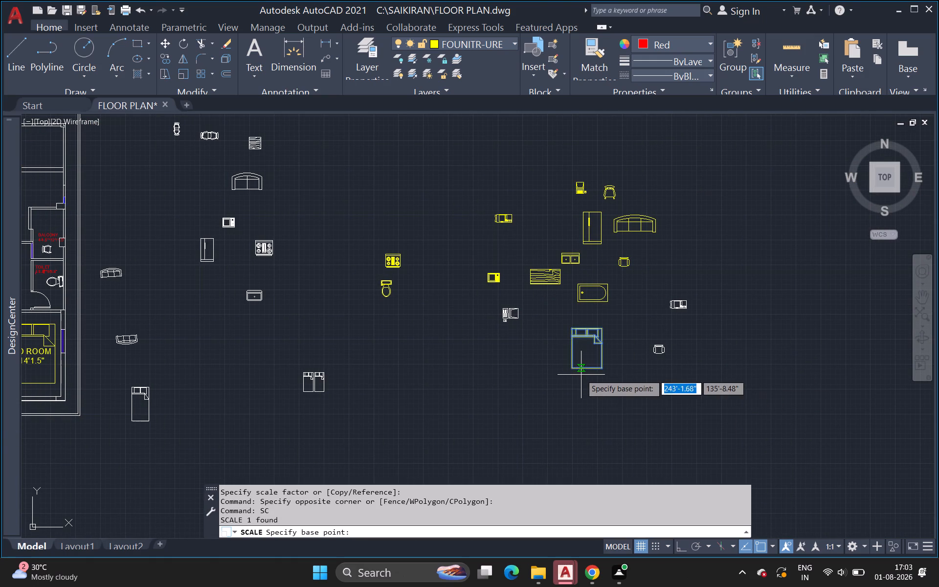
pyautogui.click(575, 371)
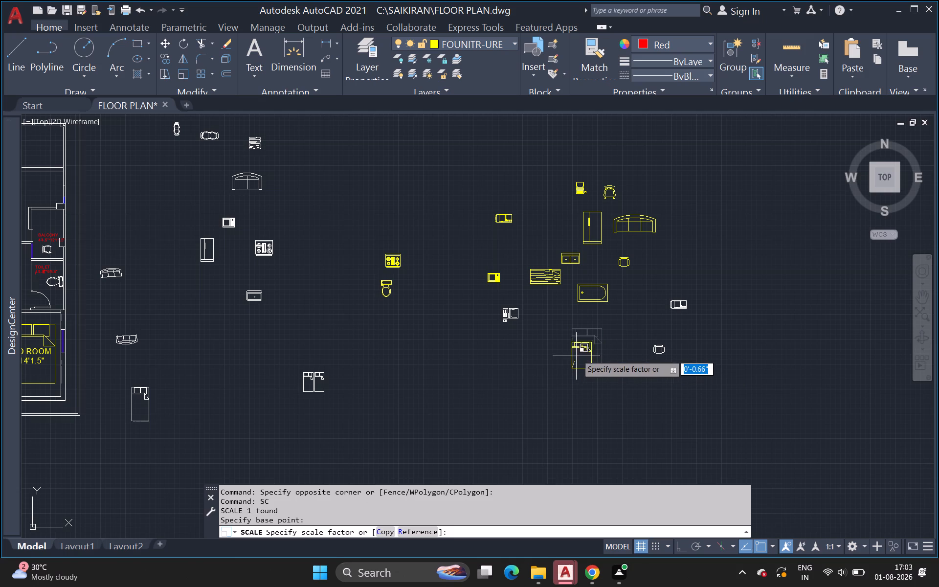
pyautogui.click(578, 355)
# Scale the original yellow queen bed below the bath tub down to about two-thirds size from its lower-left corner.
pyautogui.moveTo(566, 324); pyautogui.dragTo(569, 329)
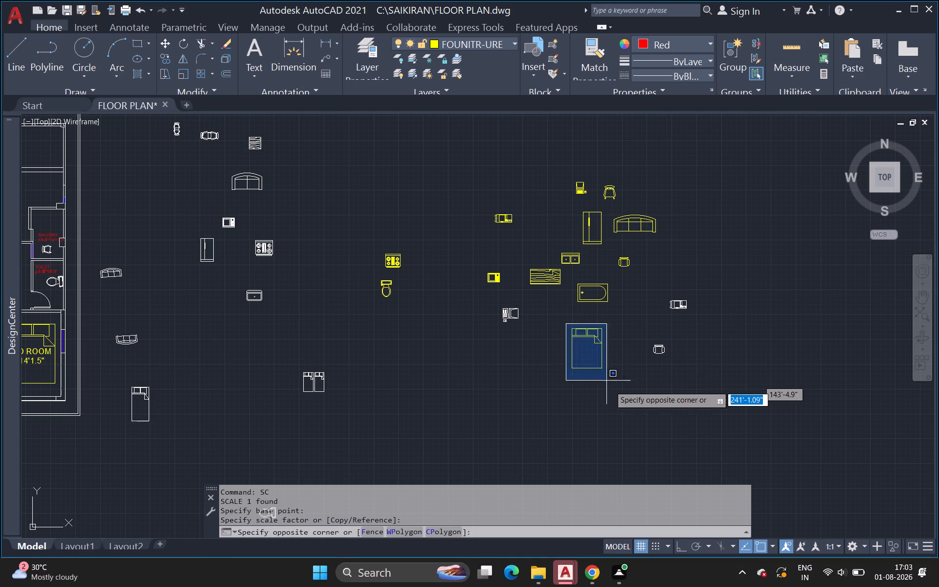
pyautogui.click(621, 384)
pyautogui.press('s')
pyautogui.press('c')
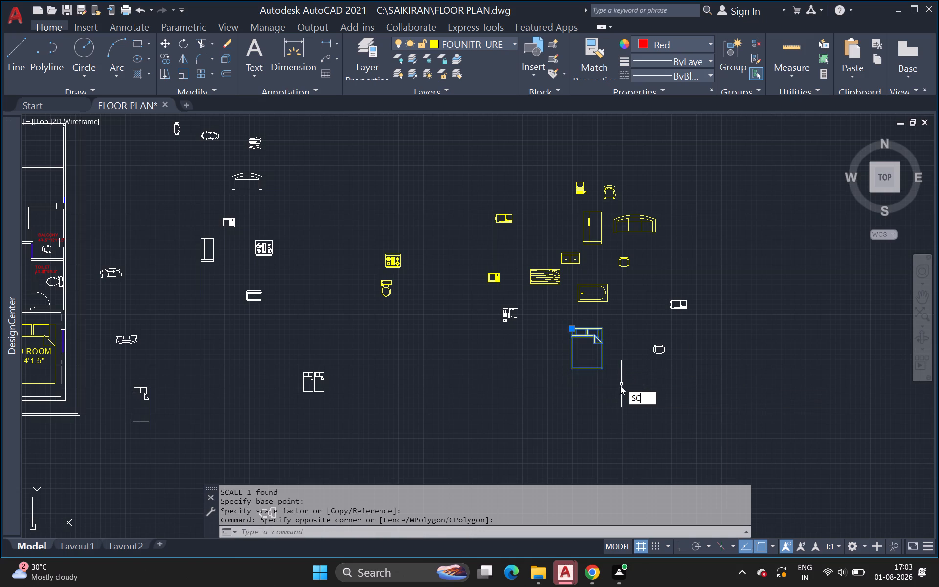
pyautogui.press('Return')
pyautogui.click(575, 371)
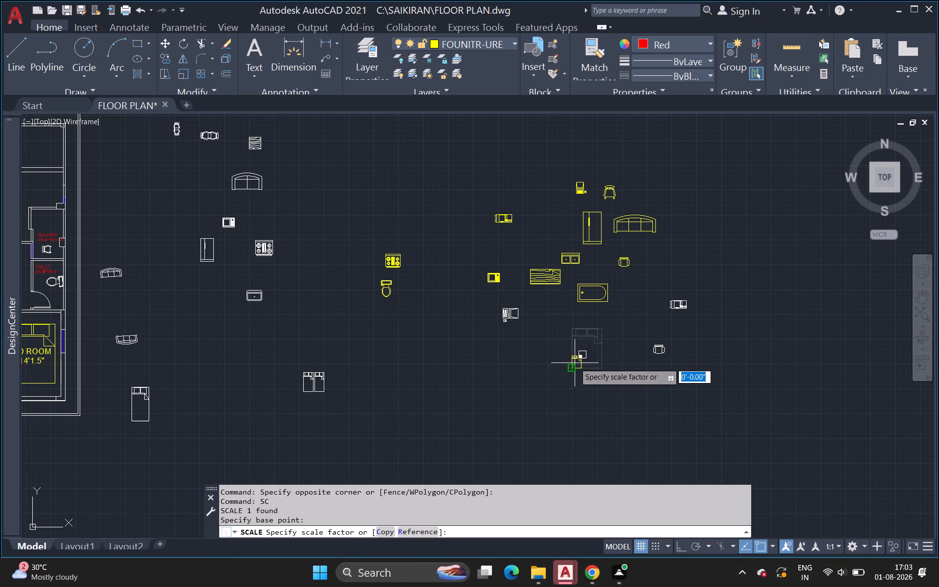
pyautogui.click(577, 356)
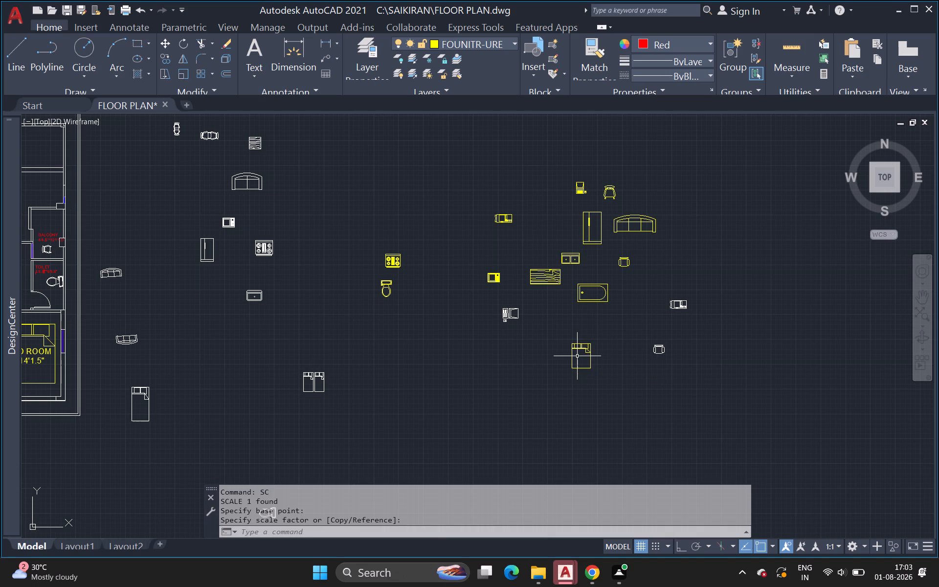
# Copy the reduced yellow bed by its lower-right corner once into the C.BEDROOM and twice side by side into the blue-labelled bedroom.
pyautogui.moveTo(570, 337); pyautogui.dragTo(575, 339)
pyautogui.click(603, 389)
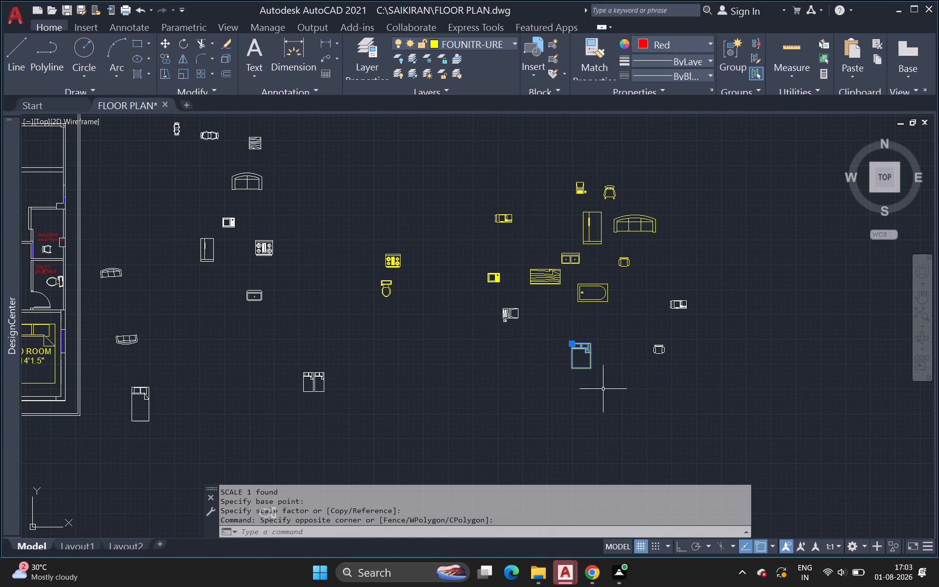
pyautogui.press('c')
pyautogui.press('o')
pyautogui.press('Return')
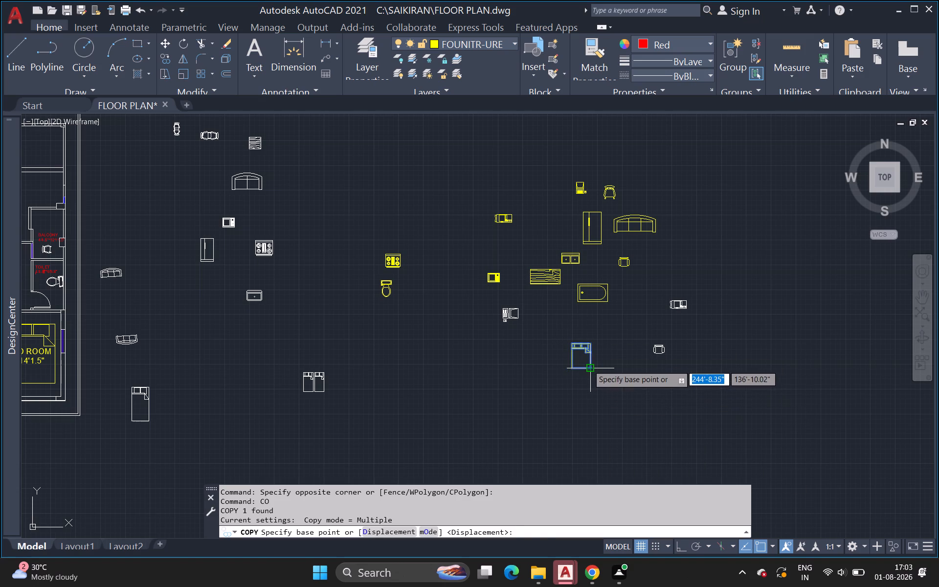
pyautogui.click(588, 365)
pyautogui.scroll(-2, 313, 372)
pyautogui.moveTo(313, 372); pyautogui.dragTo(441, 357, button='middle')
pyautogui.scroll(2, 273, 343)
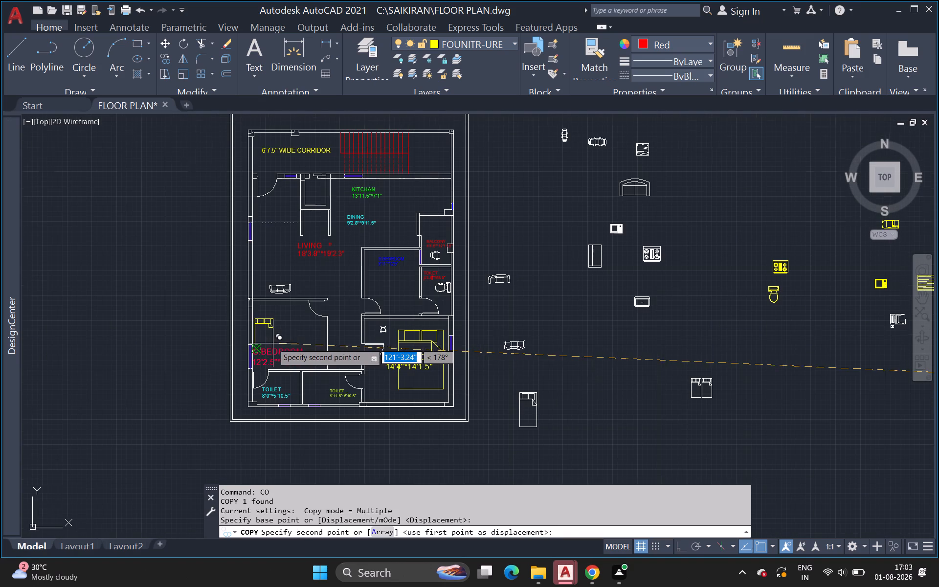
pyautogui.click(288, 340)
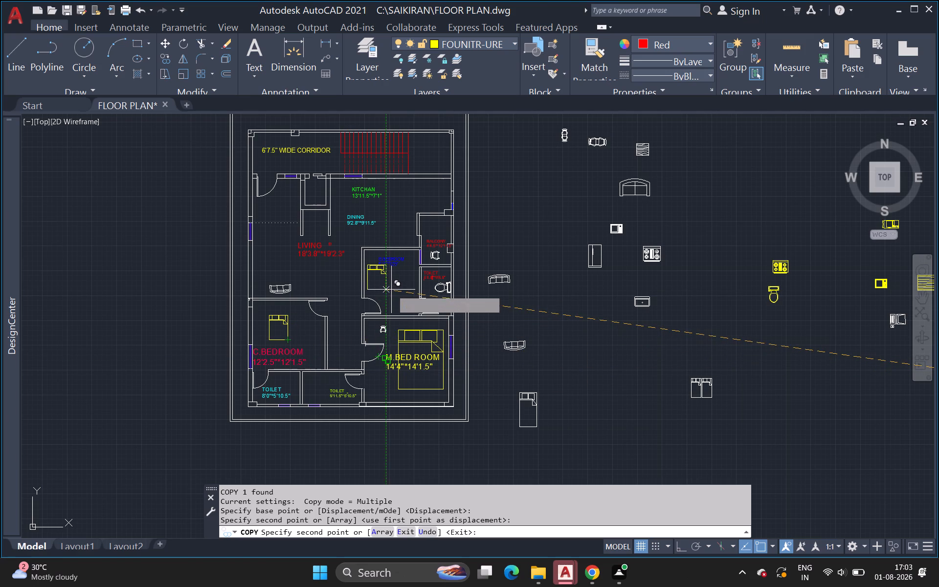
pyautogui.scroll(1, 393, 292)
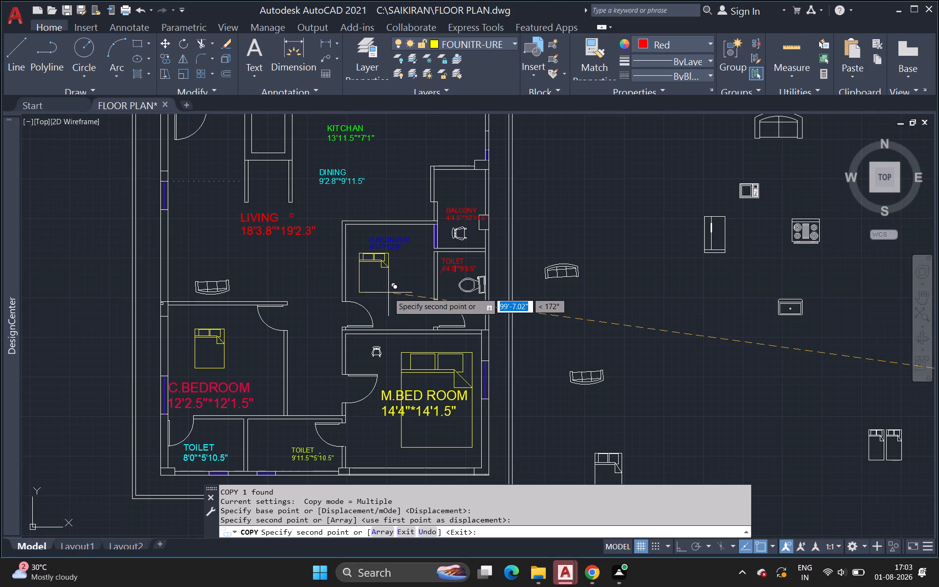
pyautogui.click(388, 293)
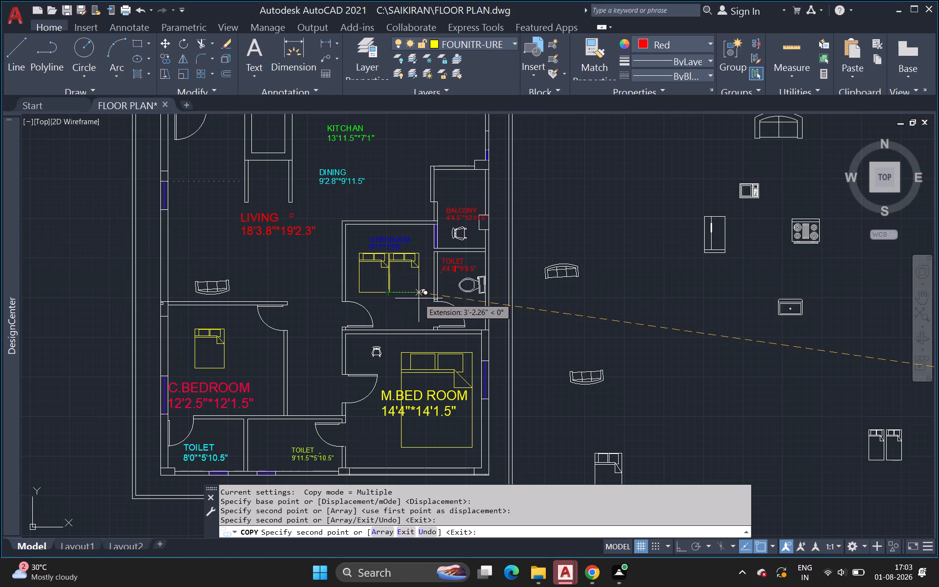
pyautogui.click(419, 298)
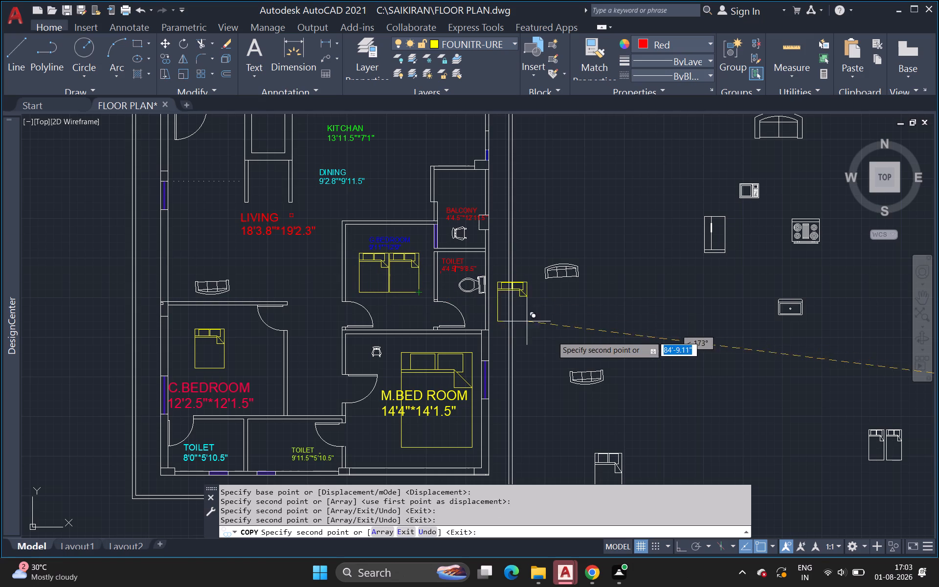
pyautogui.press('Escape')
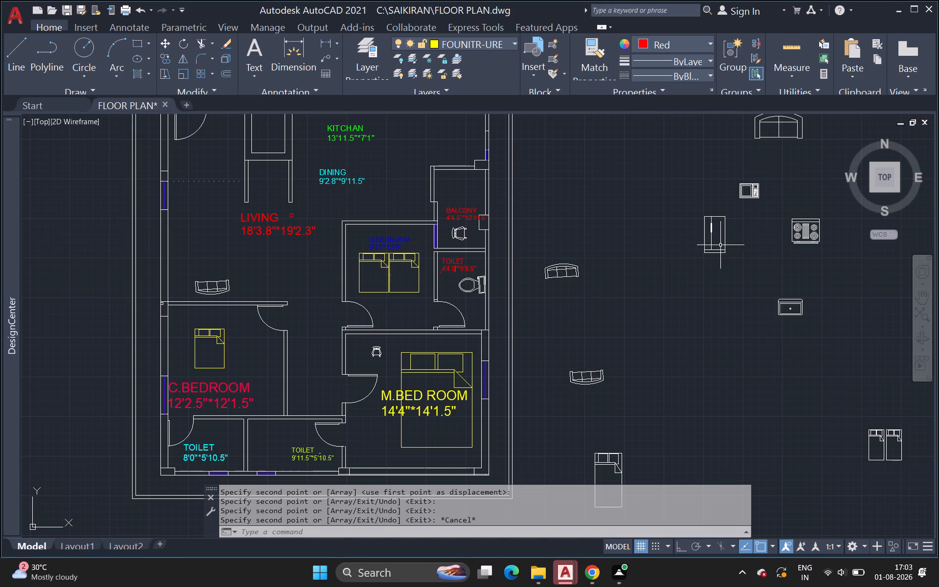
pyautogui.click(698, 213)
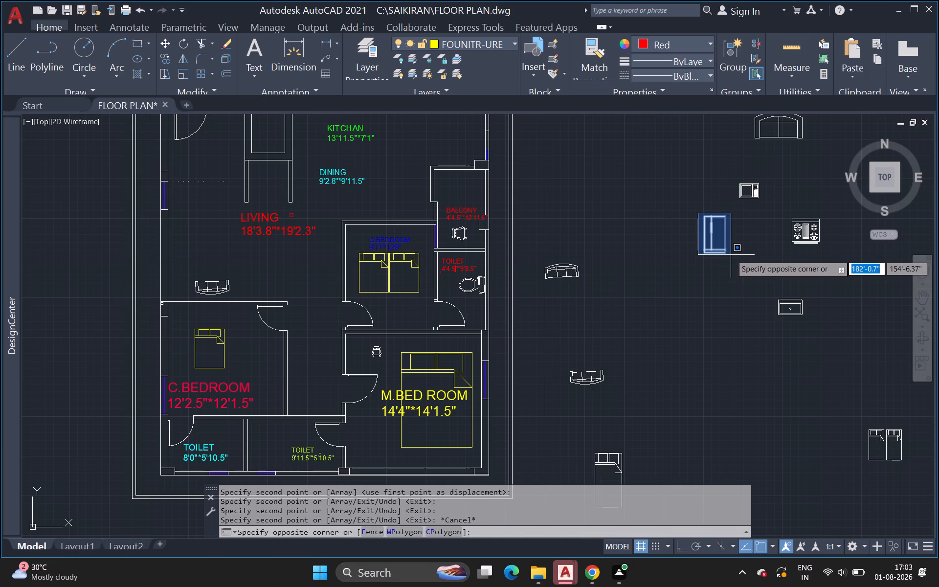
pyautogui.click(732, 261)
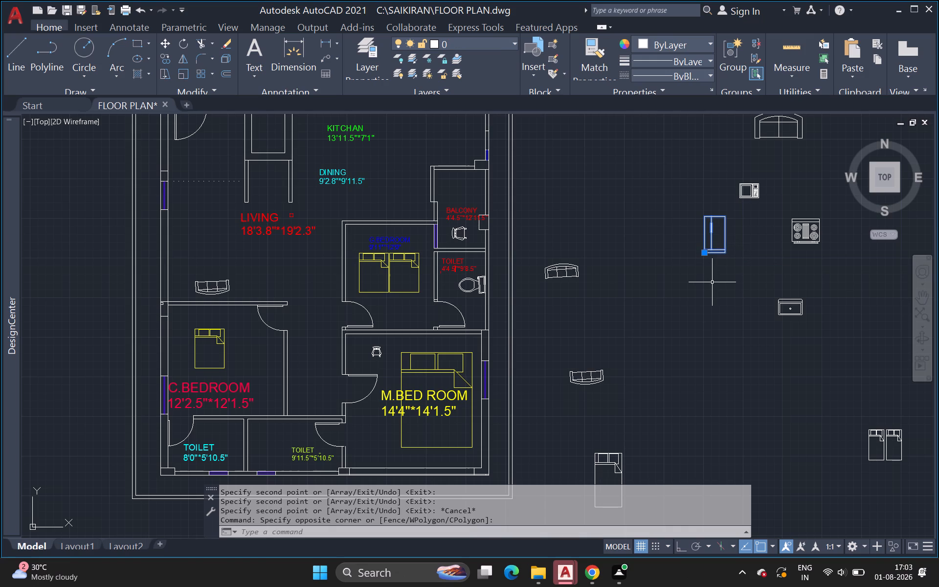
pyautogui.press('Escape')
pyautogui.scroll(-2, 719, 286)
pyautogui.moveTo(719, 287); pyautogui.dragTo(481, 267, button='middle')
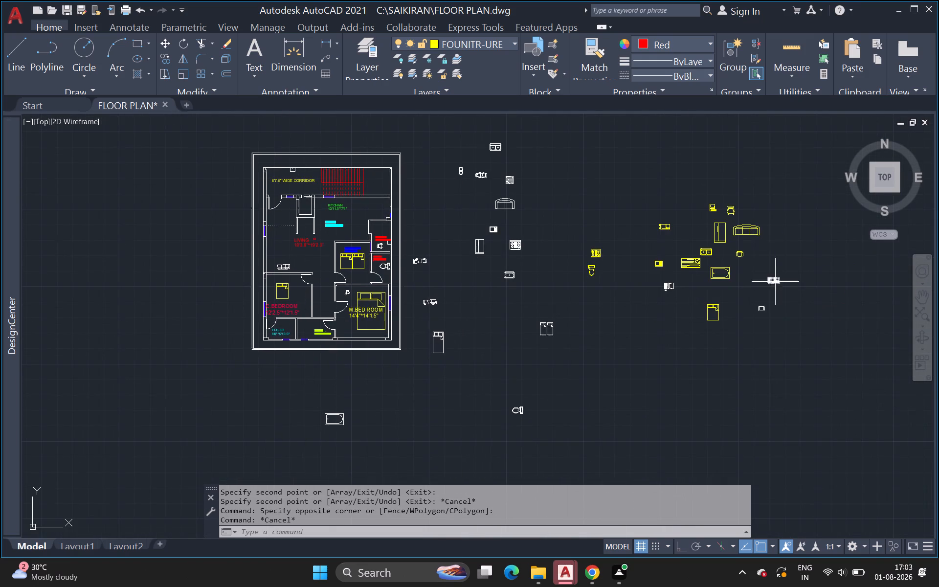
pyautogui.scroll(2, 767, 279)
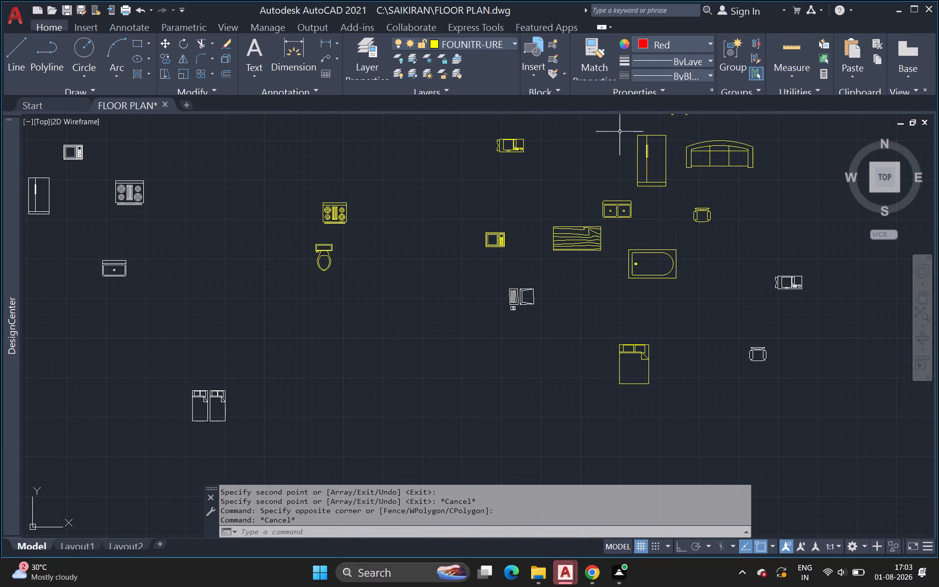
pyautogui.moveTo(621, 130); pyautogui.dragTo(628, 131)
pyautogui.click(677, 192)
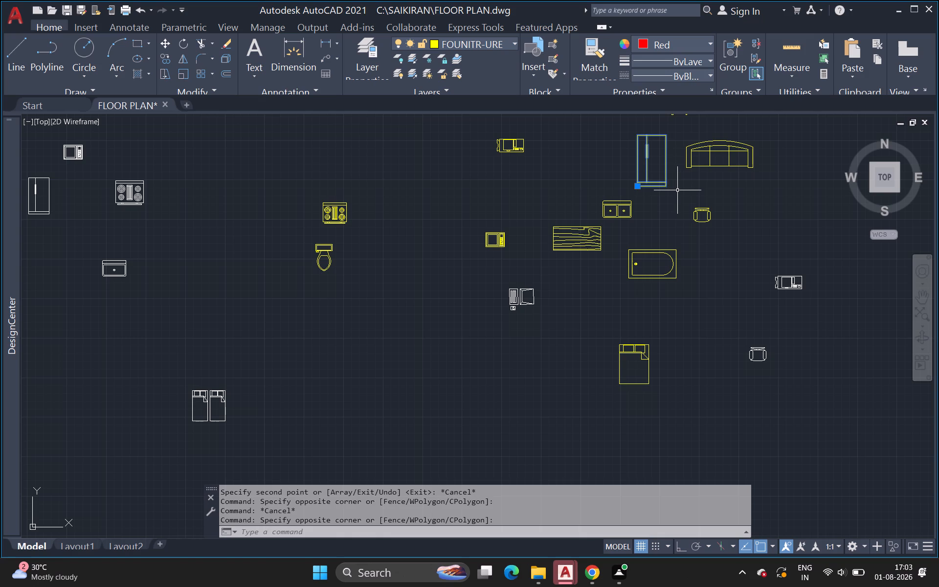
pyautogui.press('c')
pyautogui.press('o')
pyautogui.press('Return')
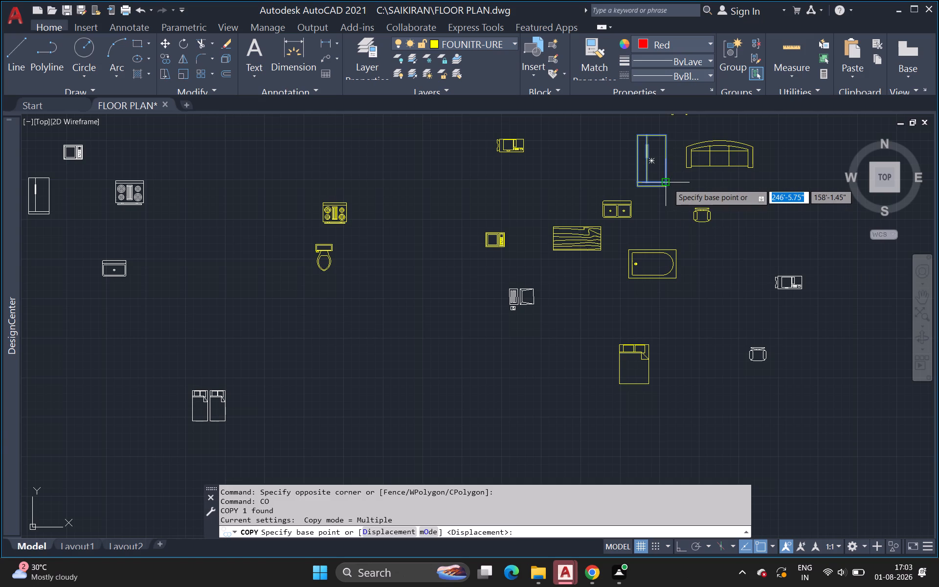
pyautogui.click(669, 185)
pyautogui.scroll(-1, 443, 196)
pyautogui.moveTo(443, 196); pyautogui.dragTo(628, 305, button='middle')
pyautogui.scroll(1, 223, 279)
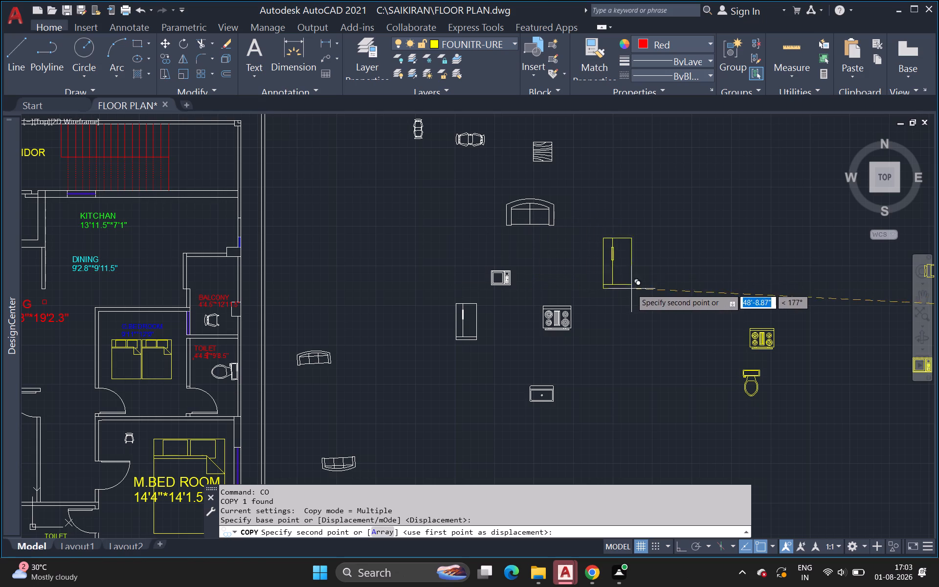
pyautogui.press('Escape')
# Scale the yellow wardrobe beside the yellow sofa down to about 60 percent from its lower-left corner.
pyautogui.scroll(-1, 661, 264)
pyautogui.moveTo(661, 264); pyautogui.dragTo(319, 274, button='middle')
pyautogui.scroll(1, 519, 297)
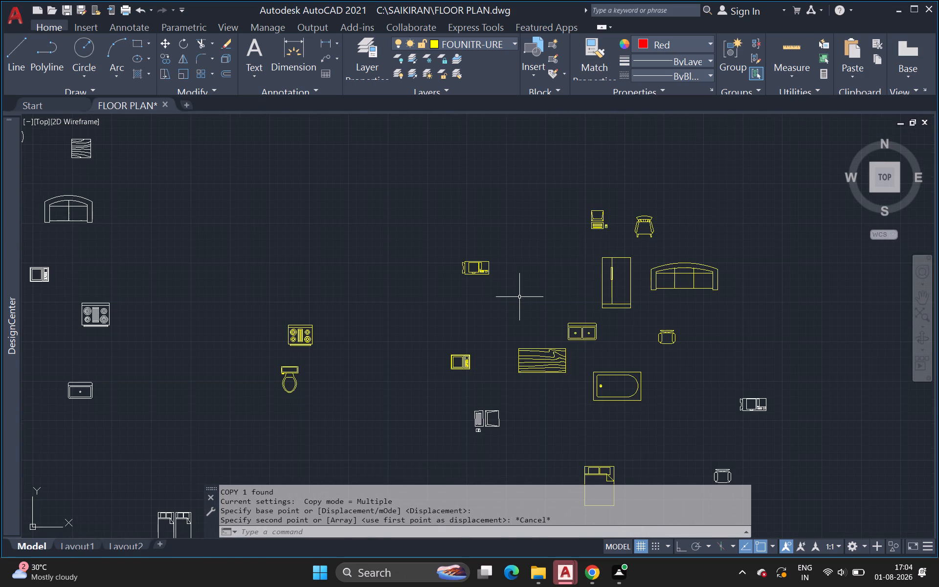
pyautogui.click(582, 253)
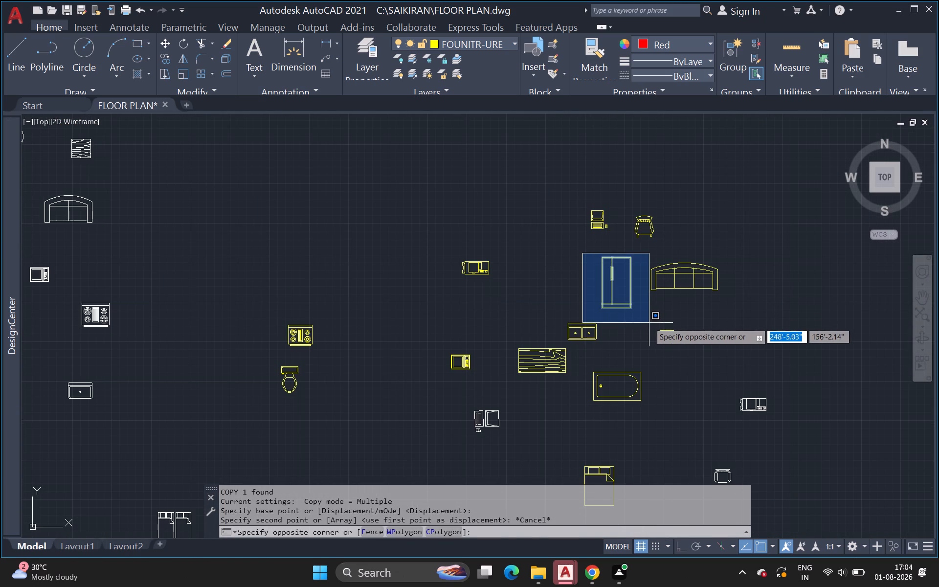
pyautogui.click(649, 323)
pyautogui.write('SC')
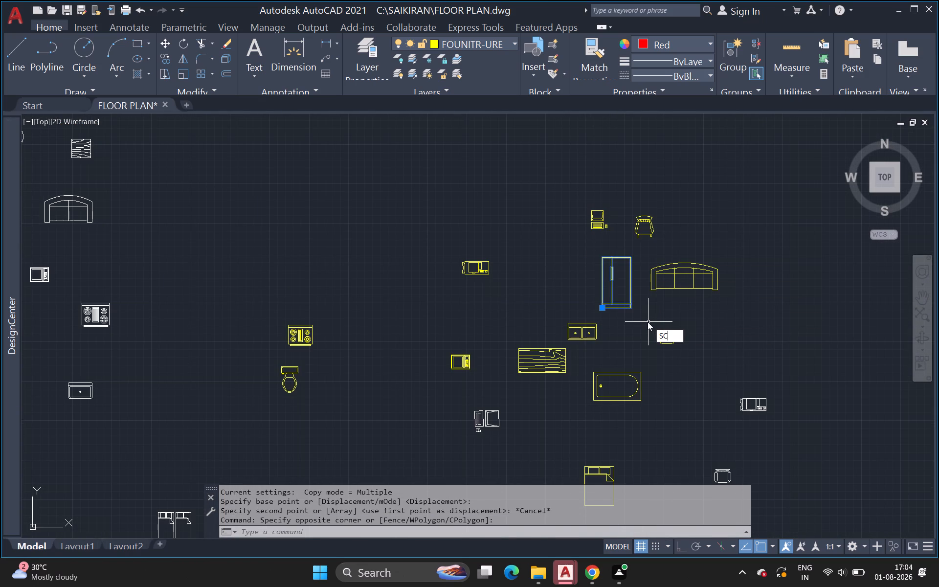
pyautogui.press('Return')
pyautogui.click(604, 311)
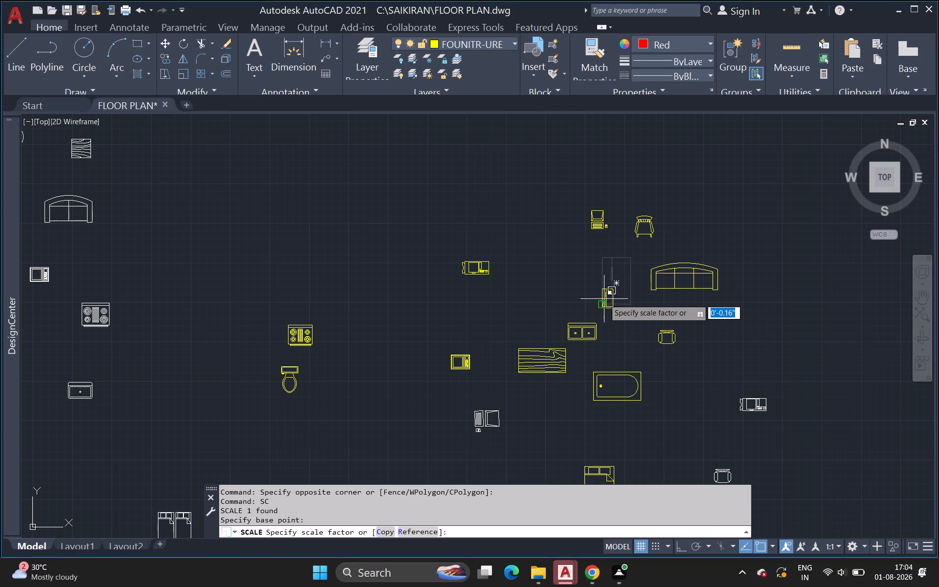
pyautogui.click(604, 293)
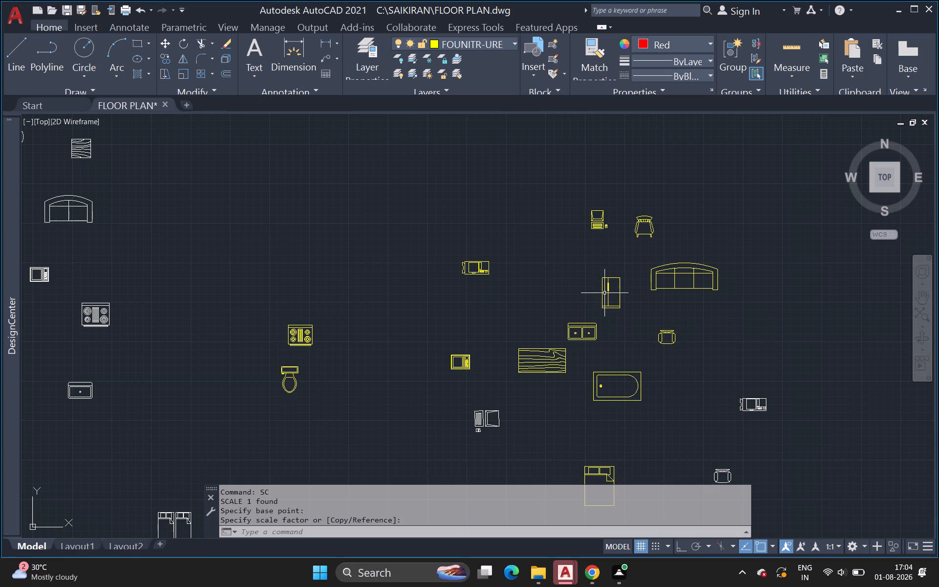
# Copy the reduced yellow wardrobe by its lower-right corner into the KITCHAN, just beside the room label.
pyautogui.moveTo(592, 271); pyautogui.dragTo(594, 279)
pyautogui.click(627, 319)
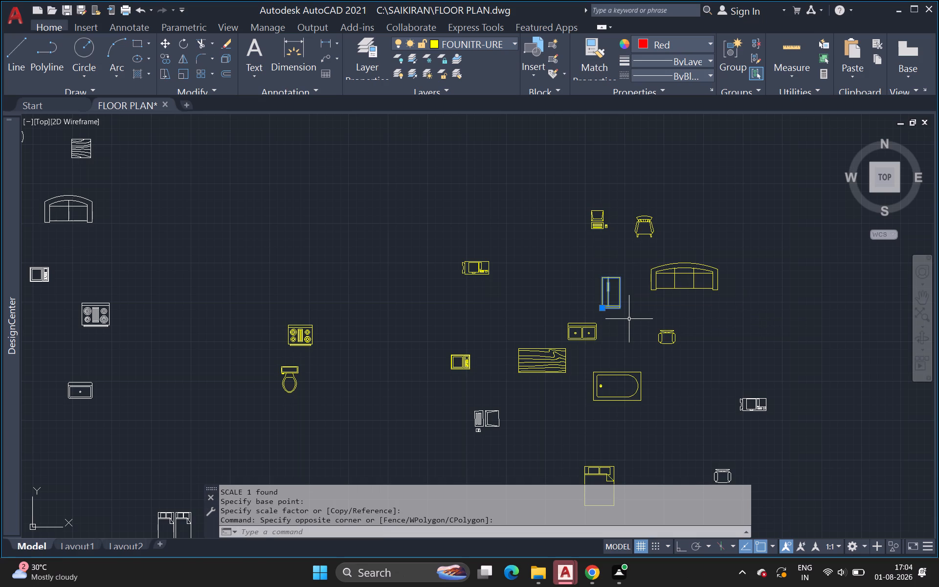
pyautogui.press('c')
pyautogui.press('o')
pyautogui.press('Return')
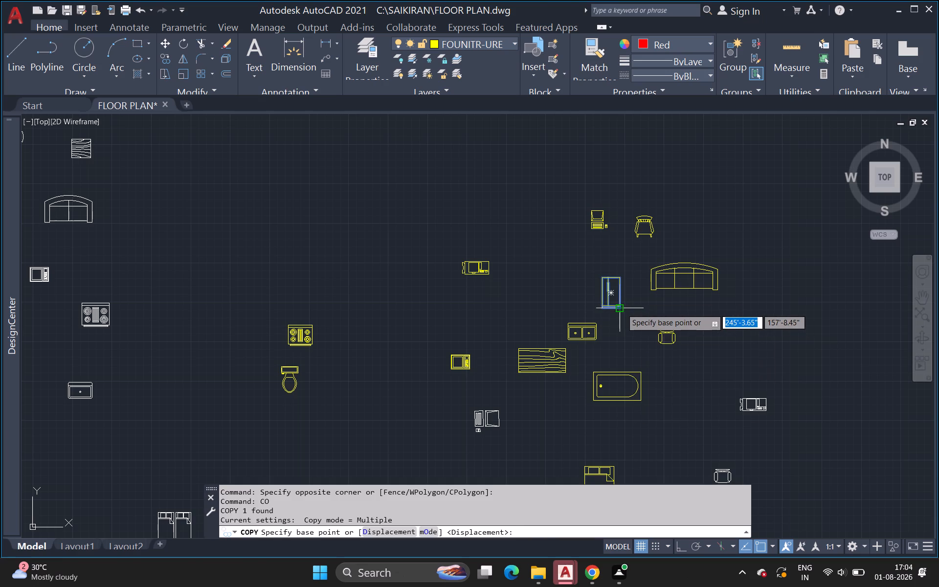
pyautogui.click(622, 309)
pyautogui.scroll(-1, 359, 260)
pyautogui.moveTo(360, 261); pyautogui.dragTo(554, 308, button='middle')
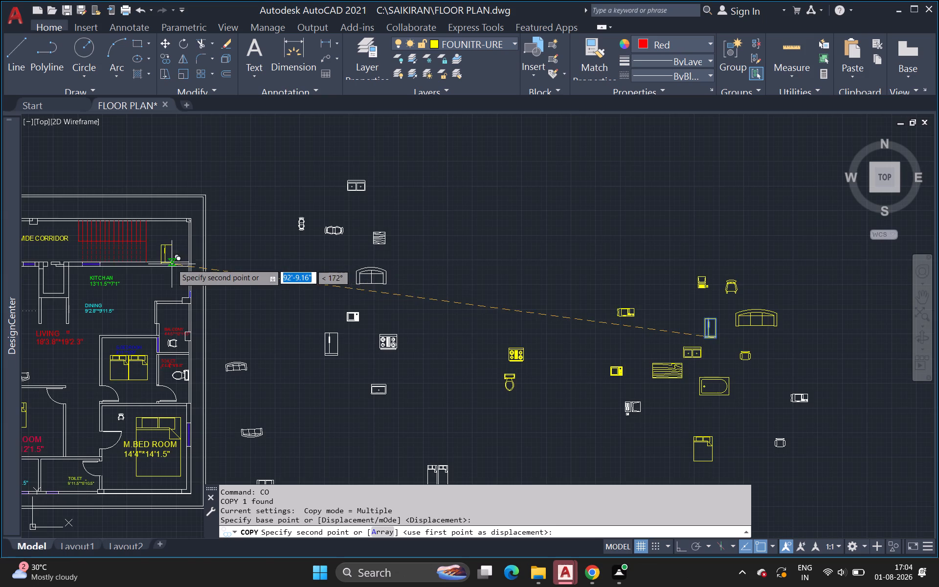
pyautogui.scroll(1, 174, 259)
pyautogui.moveTo(100, 310); pyautogui.dragTo(185, 308, button='middle')
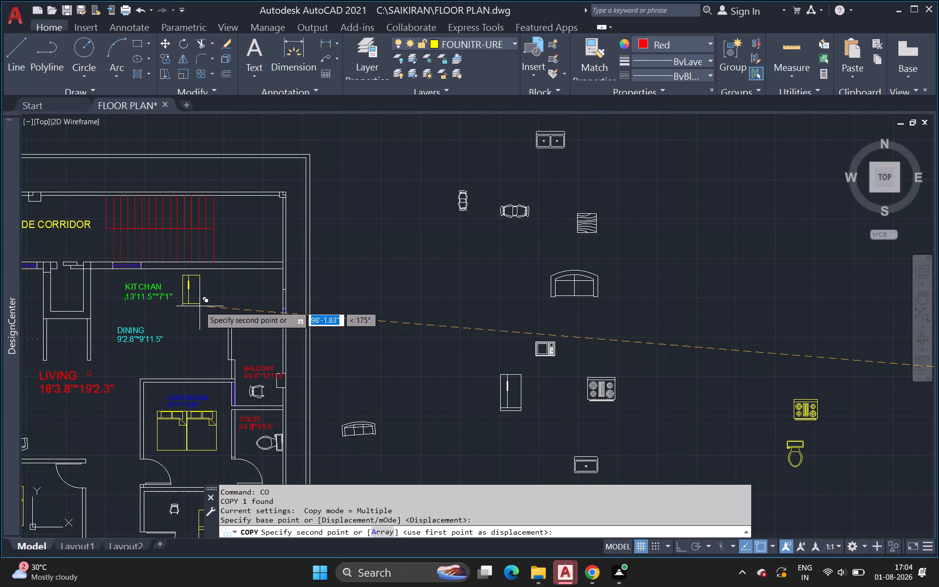
pyautogui.click(200, 306)
# Place two more wardrobe copies: on the LIVING side of the blue-labelled bedroom's wall, and beside the bed in the C.BEDROOM.
pyautogui.scroll(-2, 149, 380)
pyautogui.moveTo(148, 383); pyautogui.dragTo(192, 331, button='middle')
pyautogui.scroll(1, 192, 331)
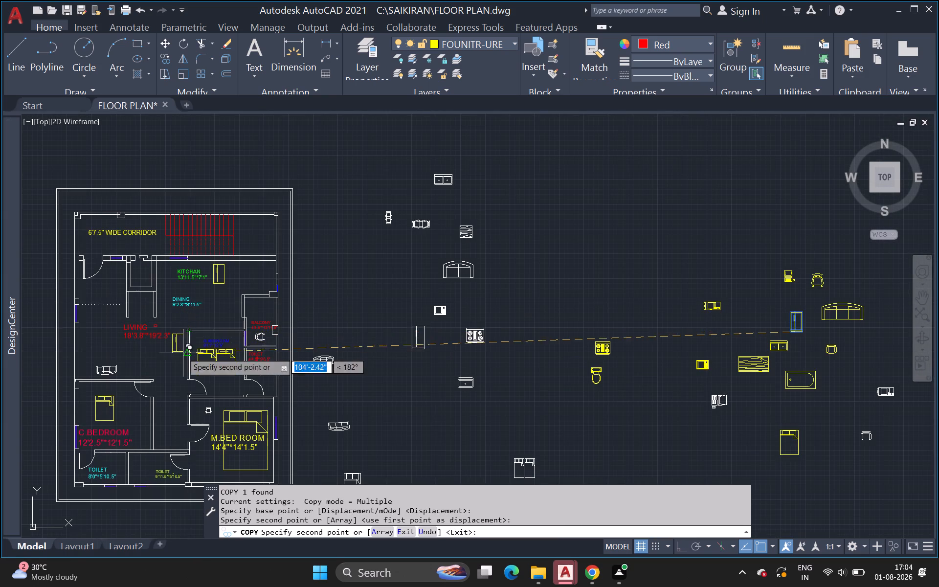
pyautogui.scroll(1, 182, 354)
pyautogui.click(183, 358)
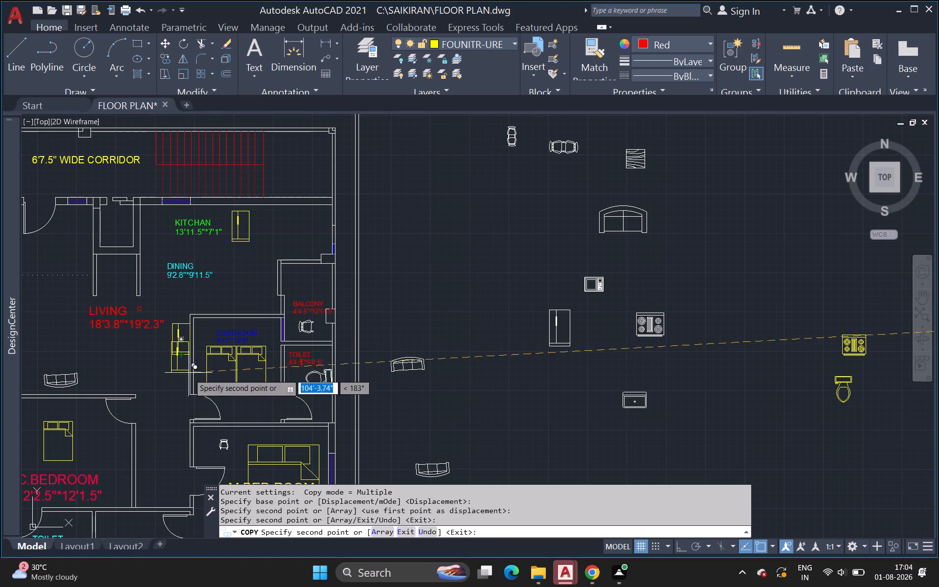
pyautogui.moveTo(246, 415); pyautogui.dragTo(240, 330, button='middle')
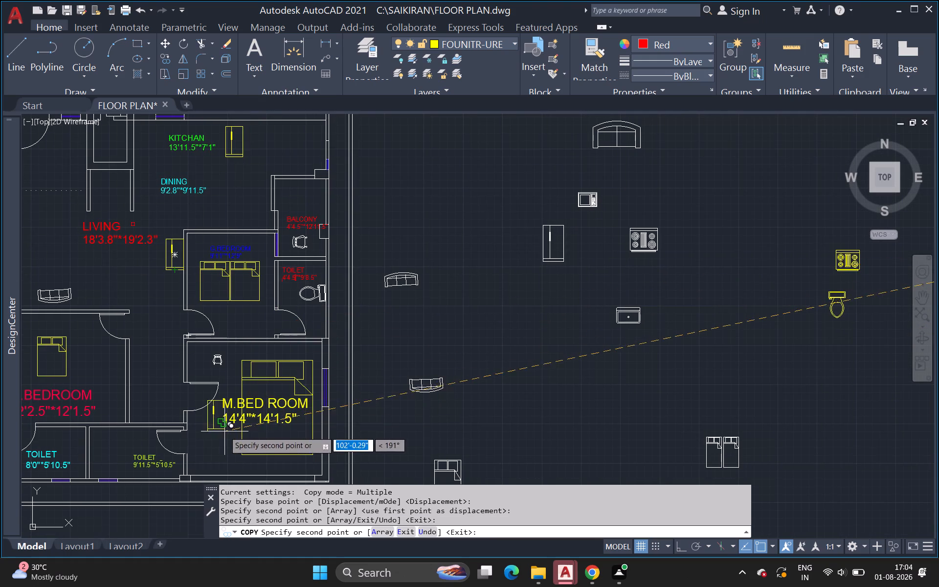
pyautogui.moveTo(224, 430); pyautogui.dragTo(282, 380, button='middle')
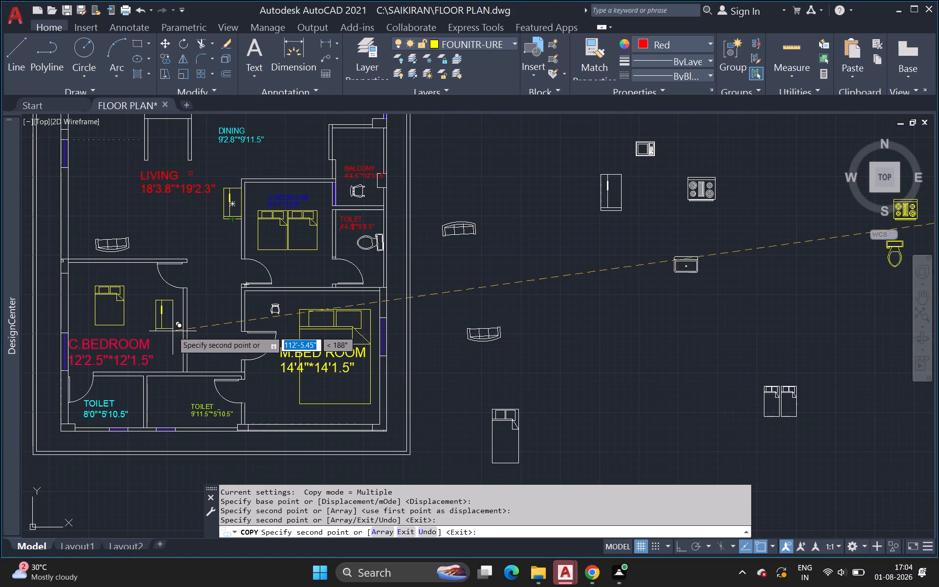
pyautogui.click(173, 330)
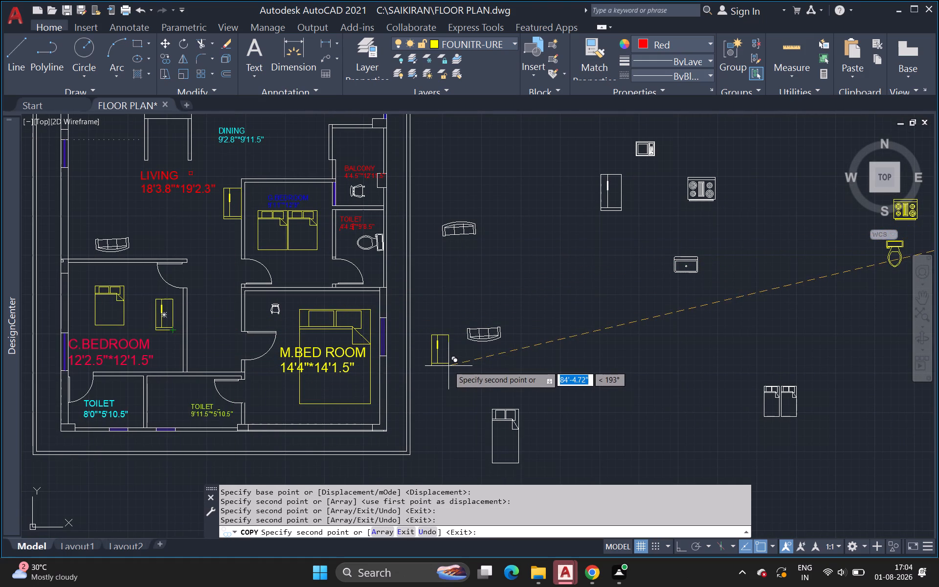
pyautogui.press('Escape')
# Mirror the yellow toilet fixture below the yellow stove across a horizontal line at its lower end, keeping the original.
pyautogui.scroll(-1, 492, 359)
pyautogui.moveTo(492, 359); pyautogui.dragTo(122, 354, button='middle')
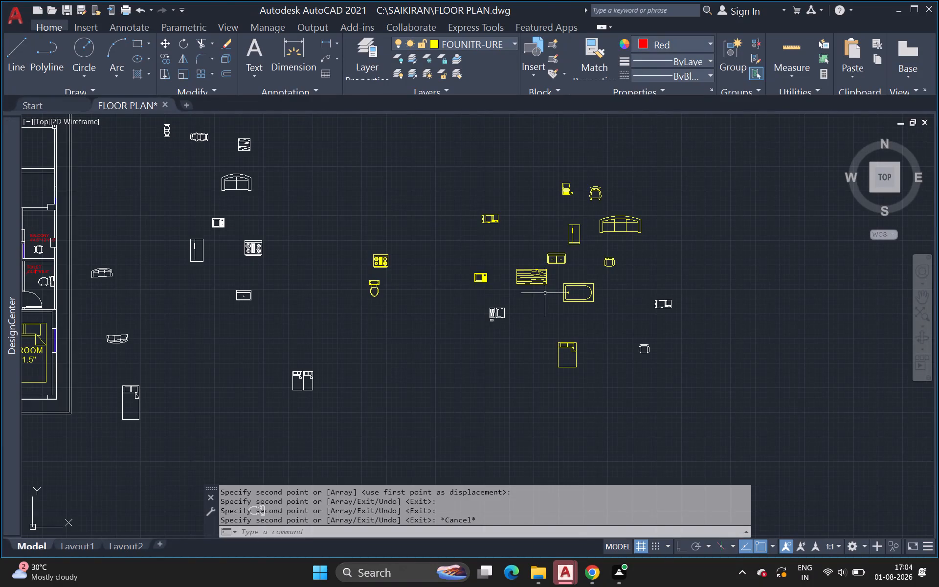
pyautogui.click(362, 276)
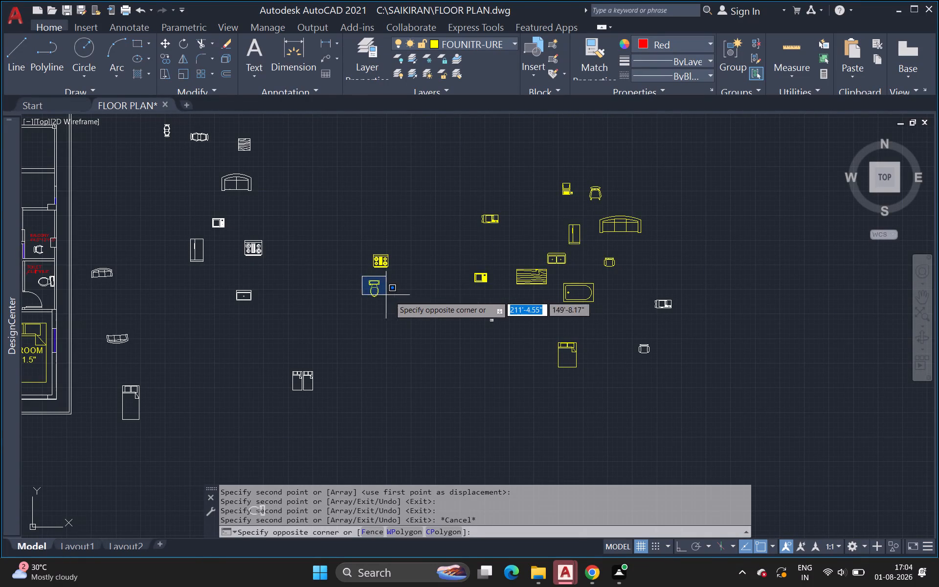
pyautogui.click(398, 307)
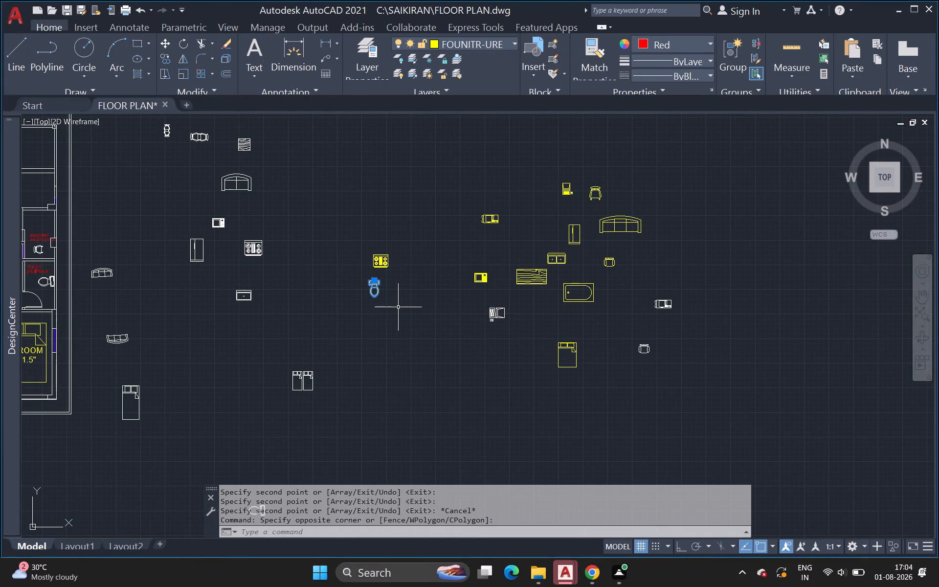
pyautogui.press('m')
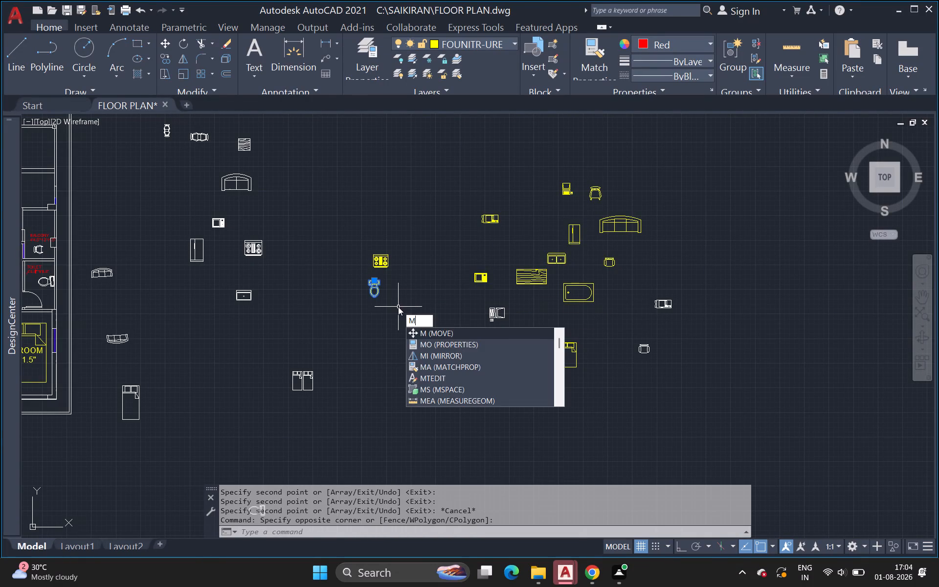
pyautogui.press('i')
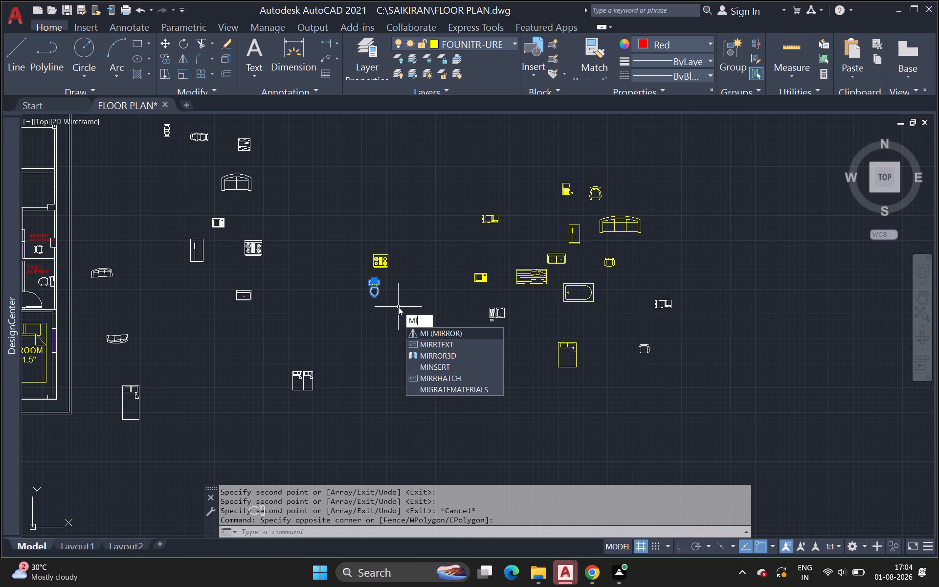
pyautogui.press('Return')
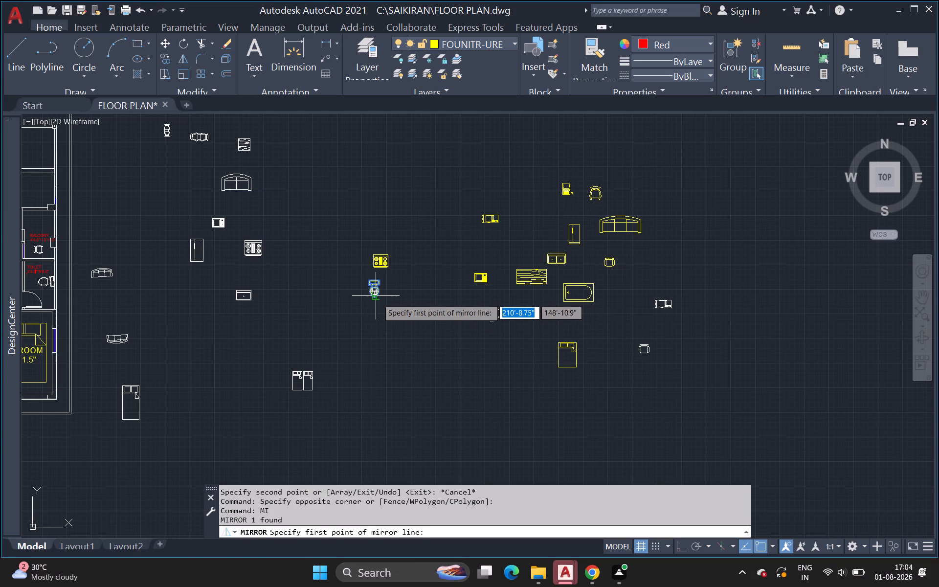
pyautogui.click(378, 299)
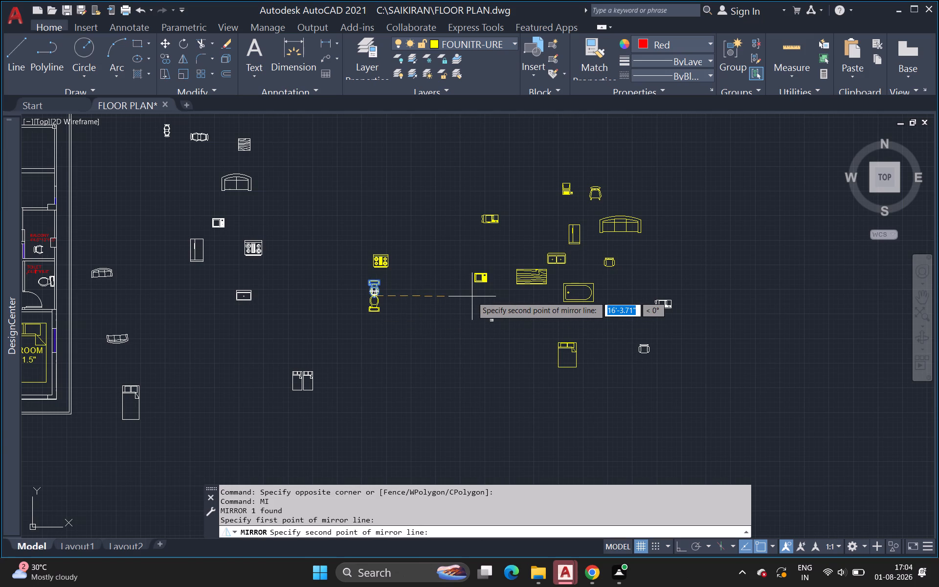
pyautogui.click(469, 296)
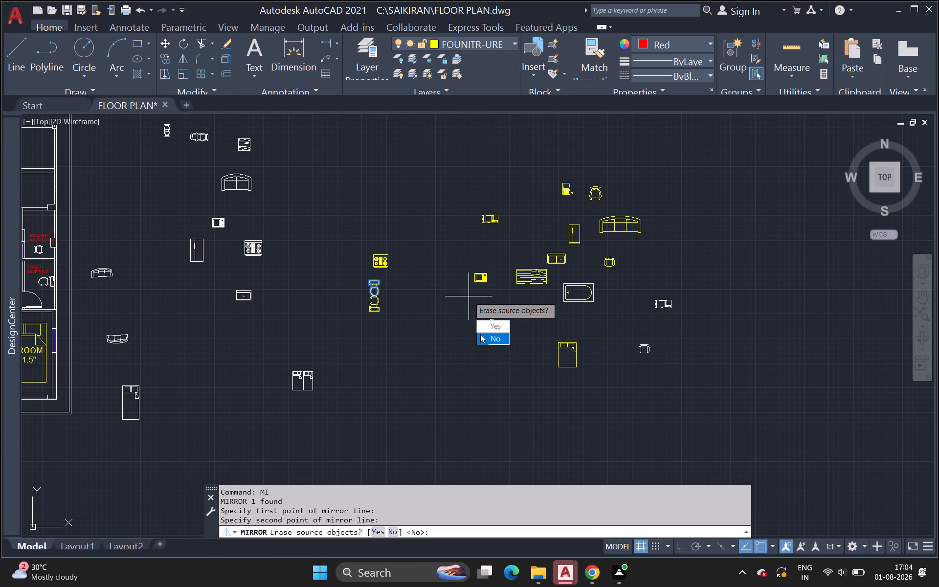
pyautogui.moveTo(490, 339); pyautogui.dragTo(469, 296)
# Copy the mirrored yellow toilet by its tank edge into the 9'11.5"*5'10.5" TOILET, against the lower wall beside the room label.
pyautogui.click(373, 312)
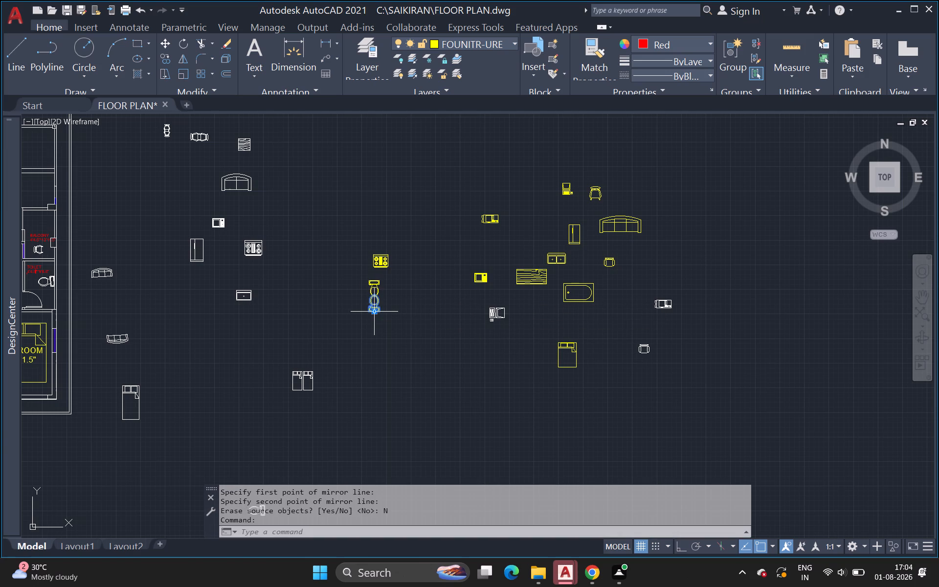
pyautogui.press('c')
pyautogui.press('o')
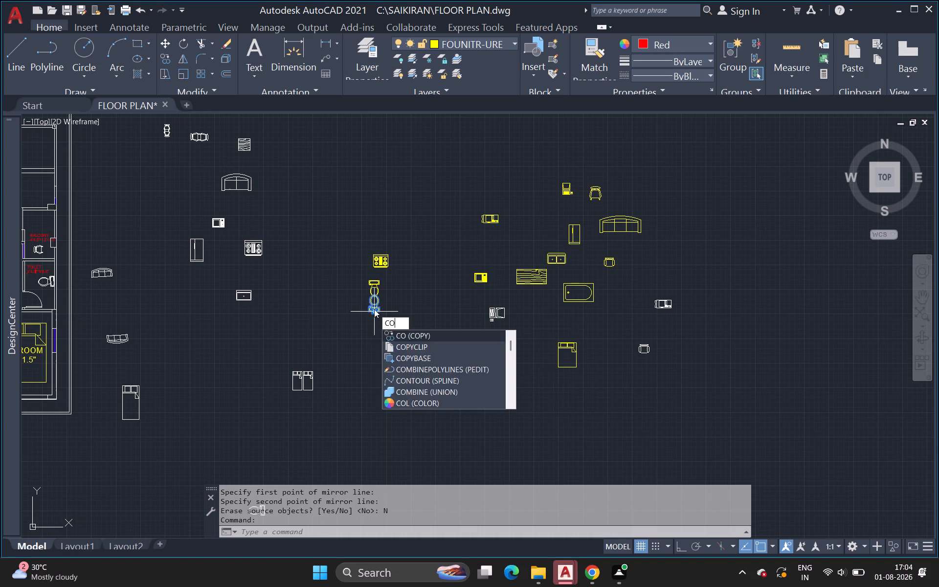
pyautogui.press('Return')
pyautogui.click(374, 309)
pyautogui.scroll(-1, 252, 392)
pyautogui.moveTo(252, 393); pyautogui.dragTo(381, 330, button='middle')
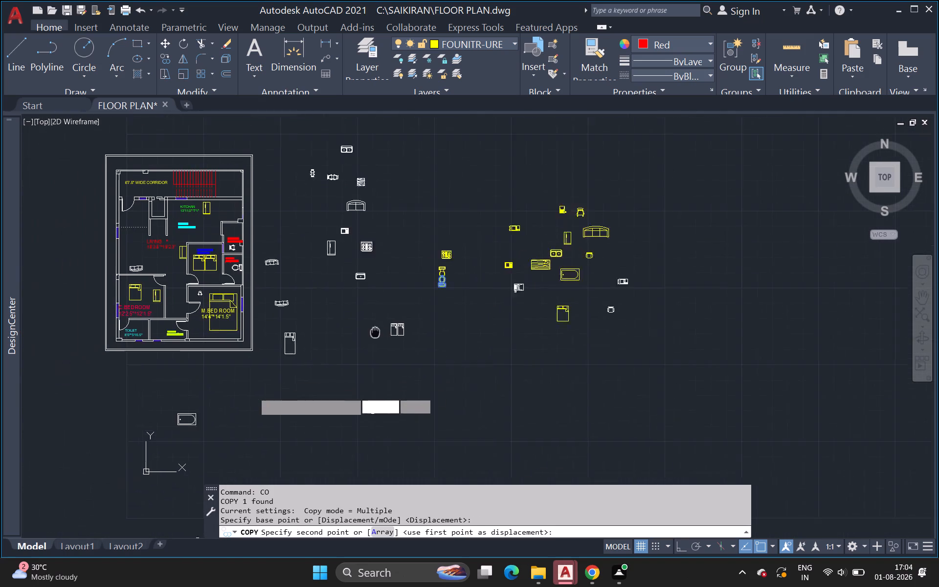
pyautogui.moveTo(381, 330); pyautogui.dragTo(382, 329, button='middle')
pyautogui.scroll(3, 239, 348)
pyautogui.moveTo(111, 292); pyautogui.dragTo(266, 304, button='middle')
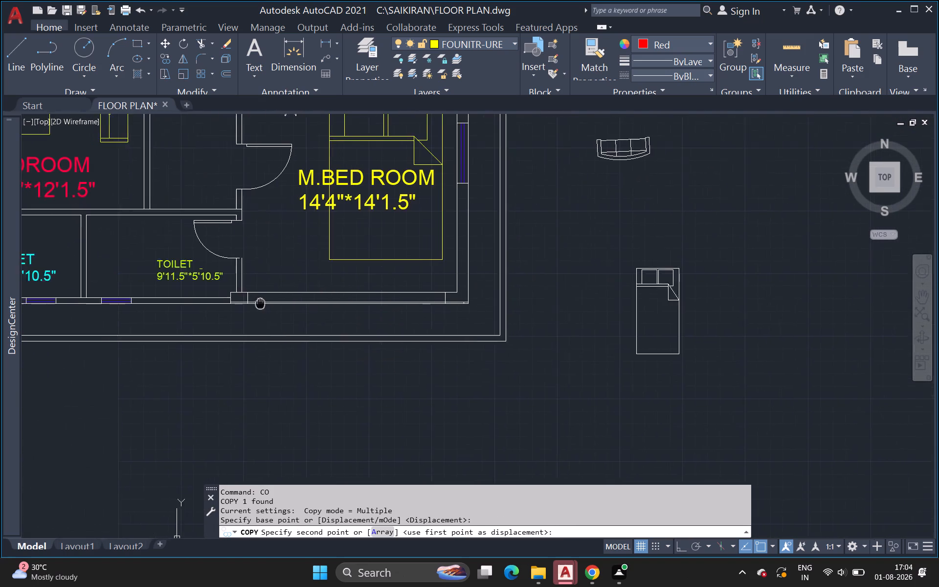
pyautogui.moveTo(266, 304); pyautogui.dragTo(318, 305, button='middle')
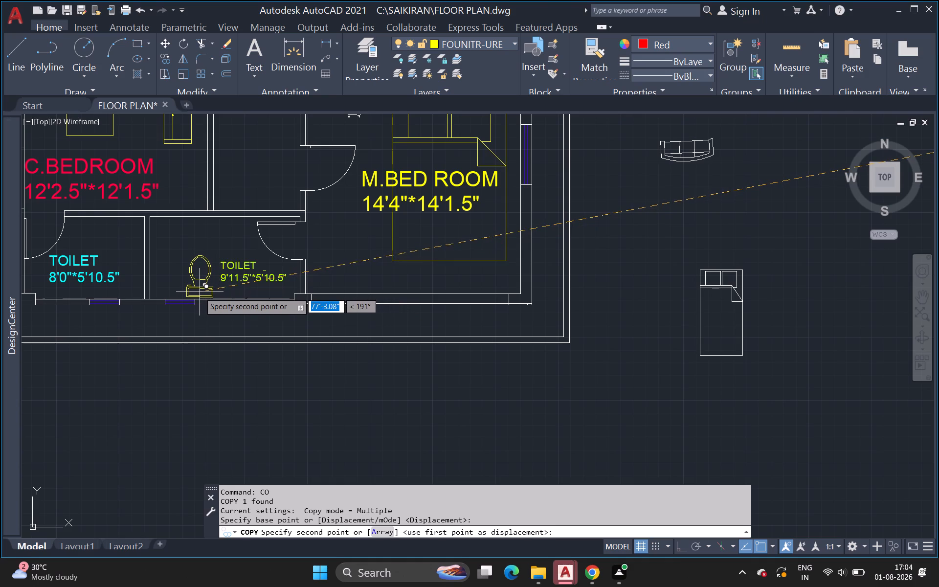
pyautogui.scroll(1, 171, 295)
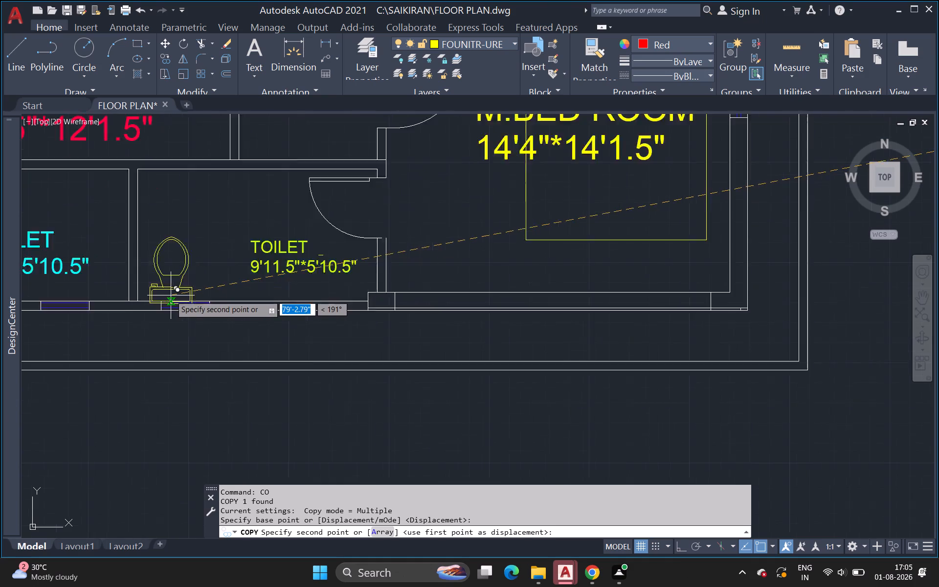
pyautogui.scroll(1, 171, 295)
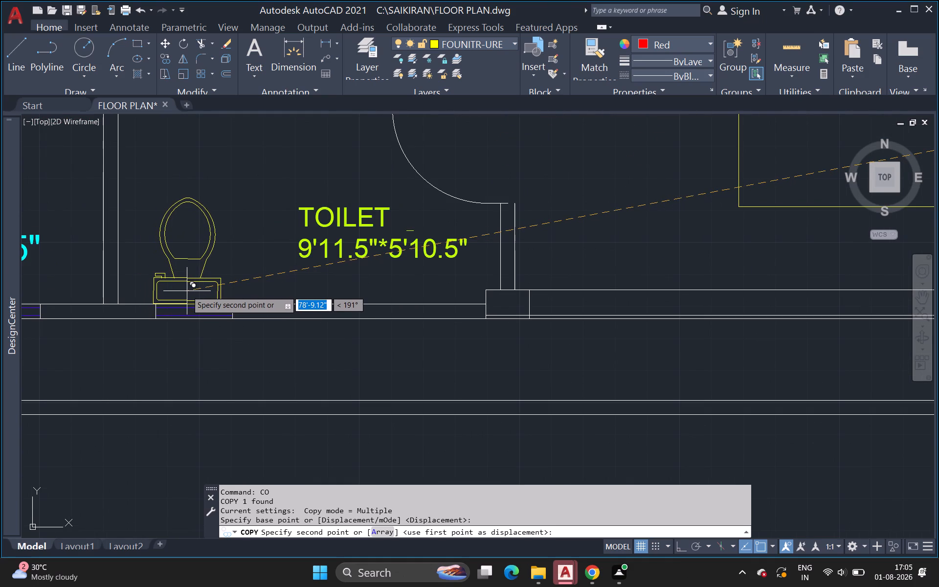
pyautogui.click(187, 291)
# Place another copy of the yellow toilet against the lower wall of the 8'0"*5'10.5" TOILET and finish copying.
pyautogui.moveTo(142, 288); pyautogui.dragTo(227, 299, button='middle')
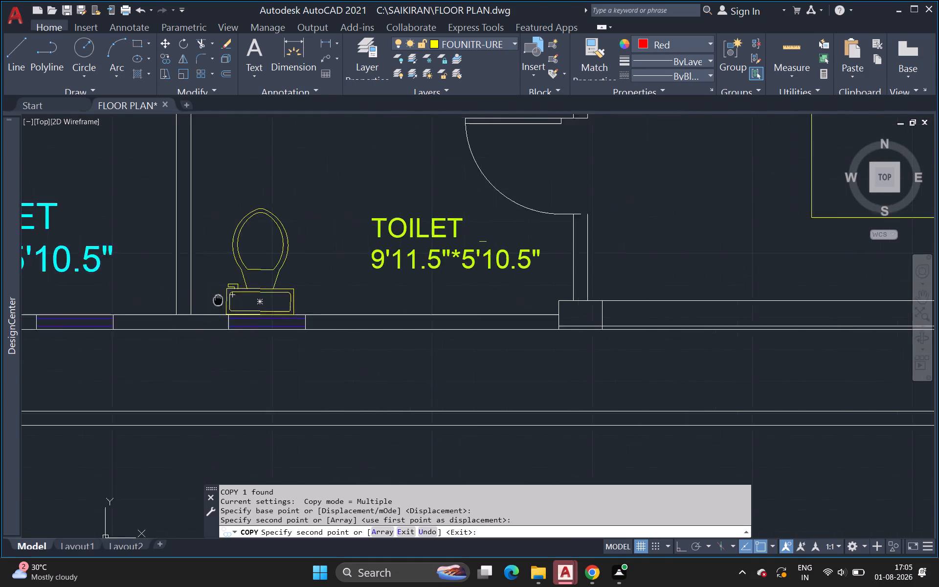
pyautogui.moveTo(227, 299); pyautogui.dragTo(403, 303, button='middle')
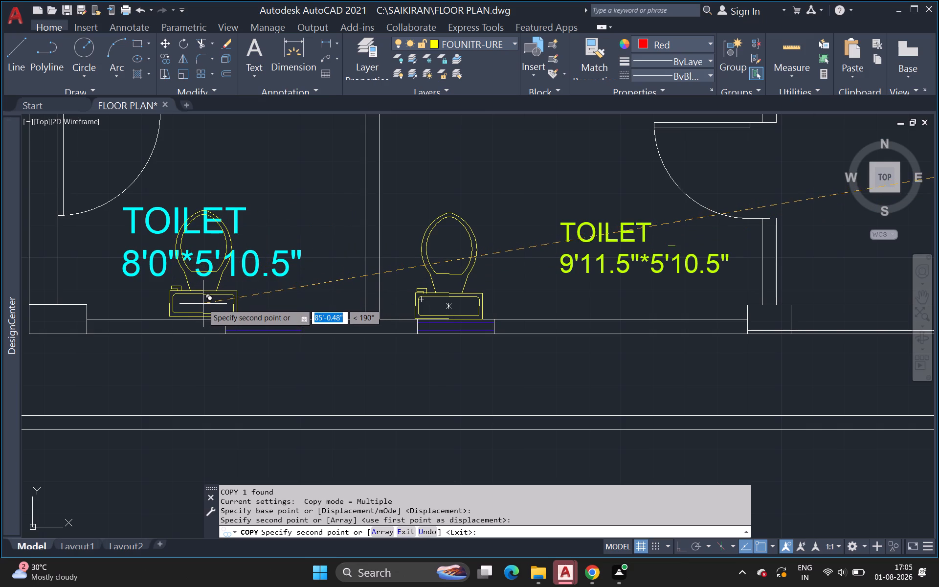
pyautogui.click(203, 304)
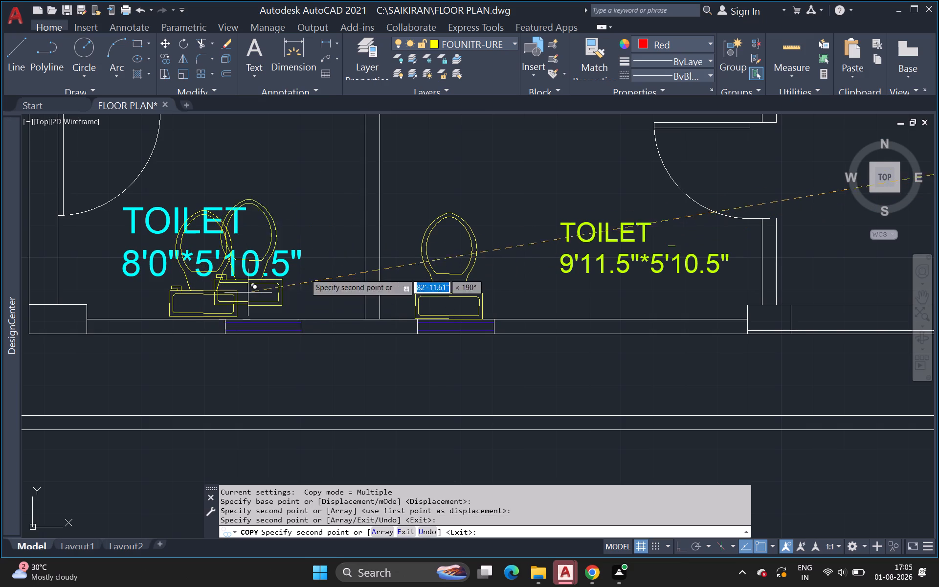
pyautogui.scroll(-2, 375, 232)
pyautogui.moveTo(375, 232); pyautogui.dragTo(163, 412, button='middle')
pyautogui.moveTo(489, 226); pyautogui.dragTo(484, 280, button='middle')
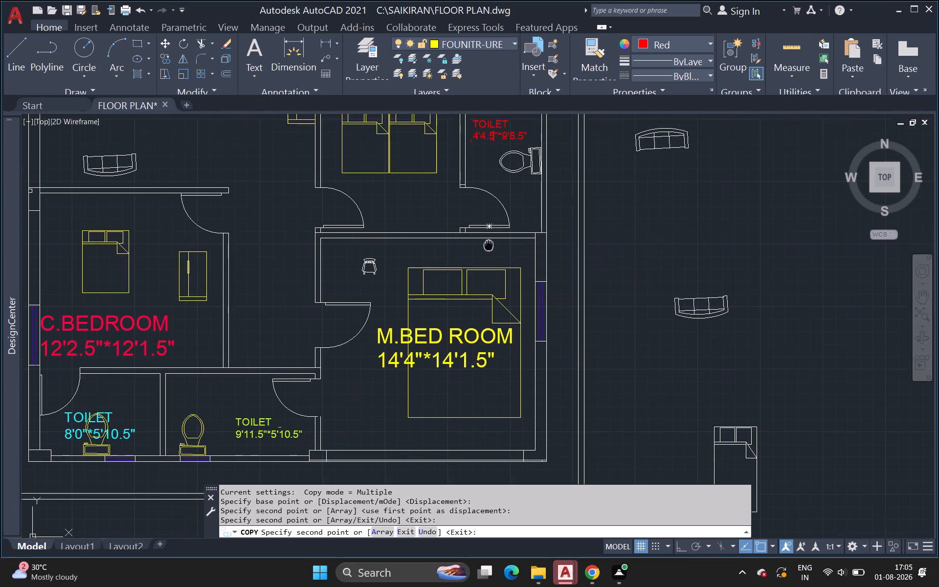
pyautogui.moveTo(484, 280); pyautogui.dragTo(394, 377, button='middle')
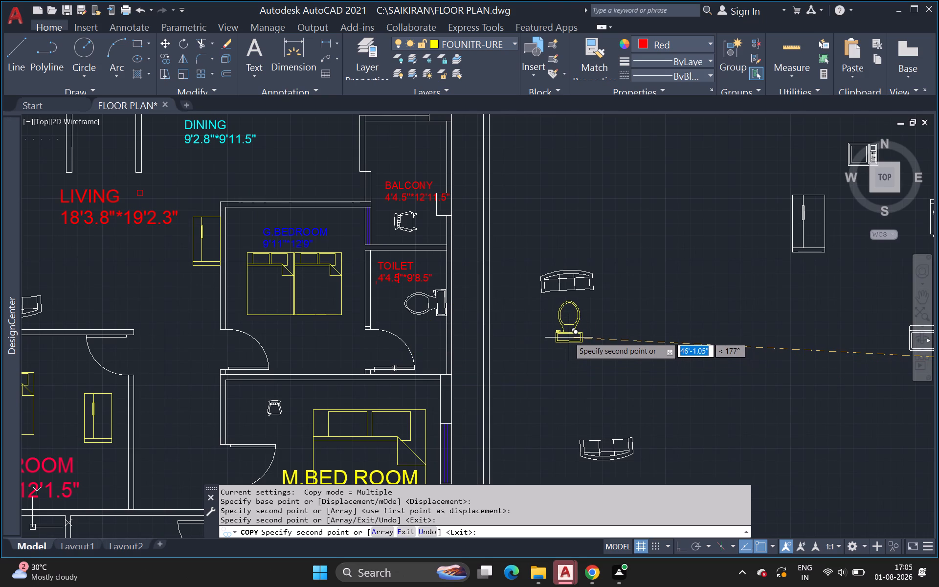
pyautogui.press('Escape')
# Erase the white toilet from the 4'4.5"*9'8.5" TOILET and the white chairs from the M.BED ROOM and BALCONY.
pyautogui.click(422, 296)
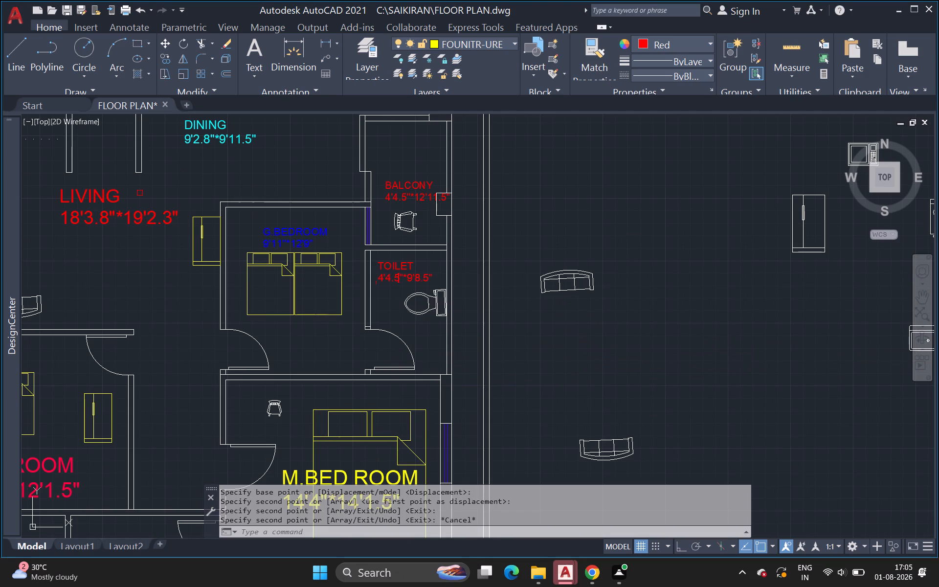
pyautogui.press('Delete')
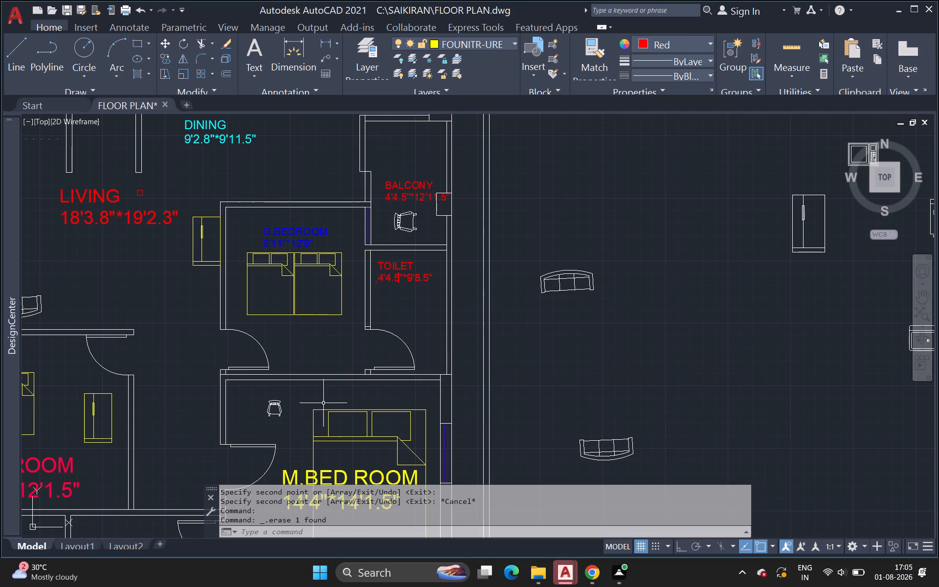
pyautogui.click(278, 408)
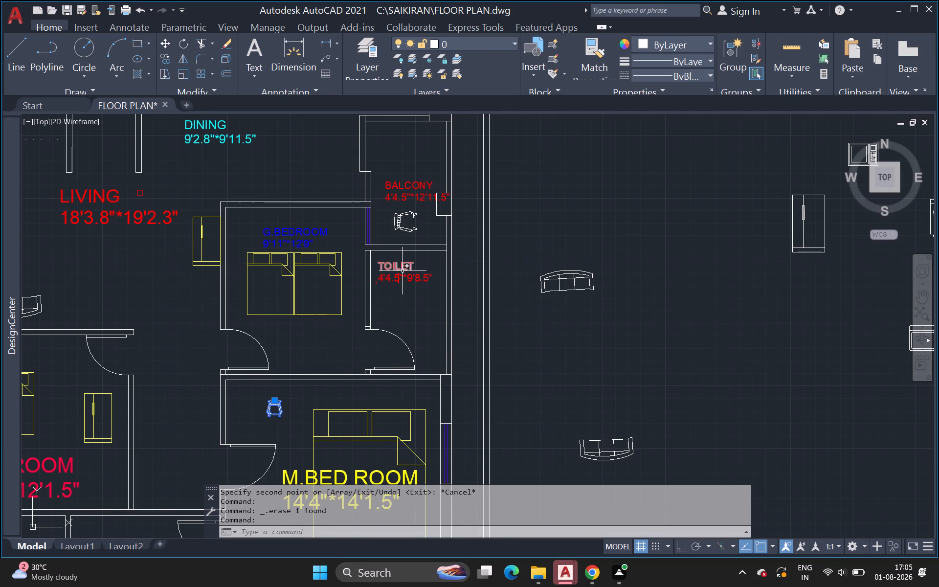
pyautogui.click(399, 214)
pyautogui.press('End')
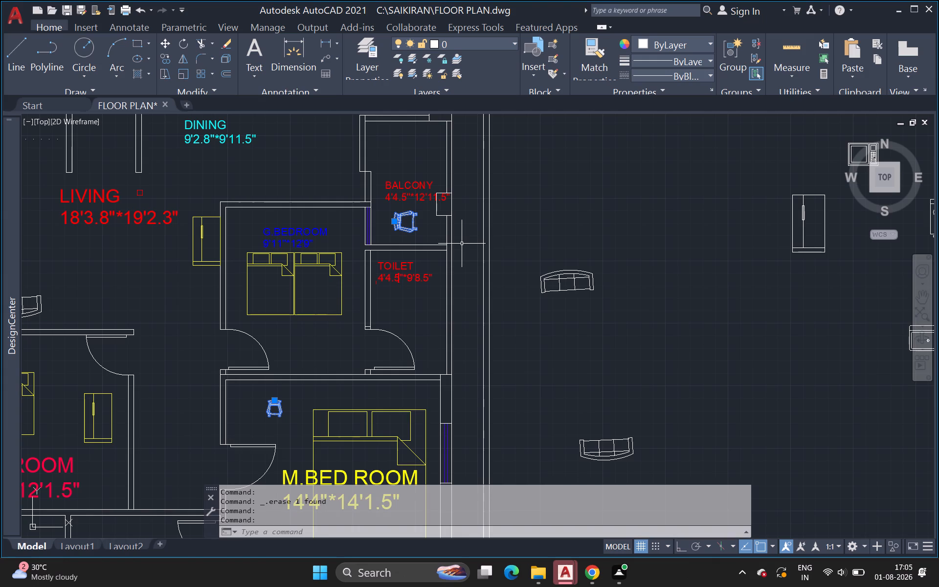
pyautogui.press('Delete')
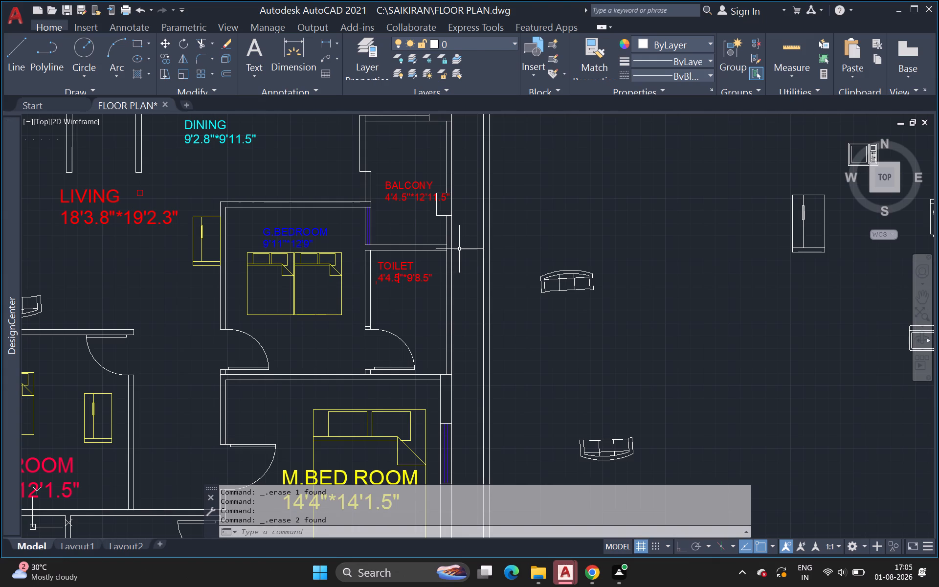
# Move the mirrored yellow toilet down into the empty space below the original yellow toilet.
pyautogui.scroll(-2, 479, 297)
pyautogui.moveTo(509, 352); pyautogui.dragTo(368, 322, button='middle')
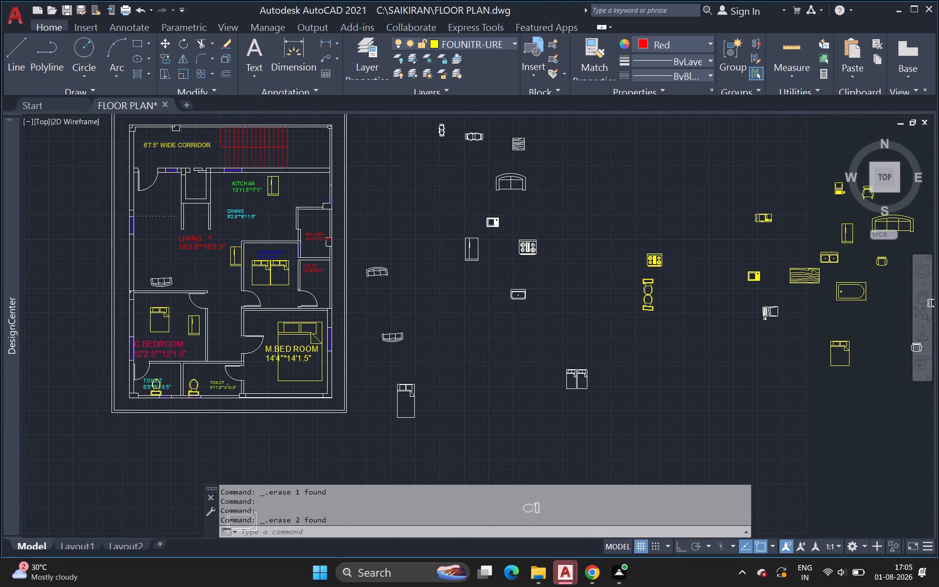
pyautogui.scroll(1, 645, 297)
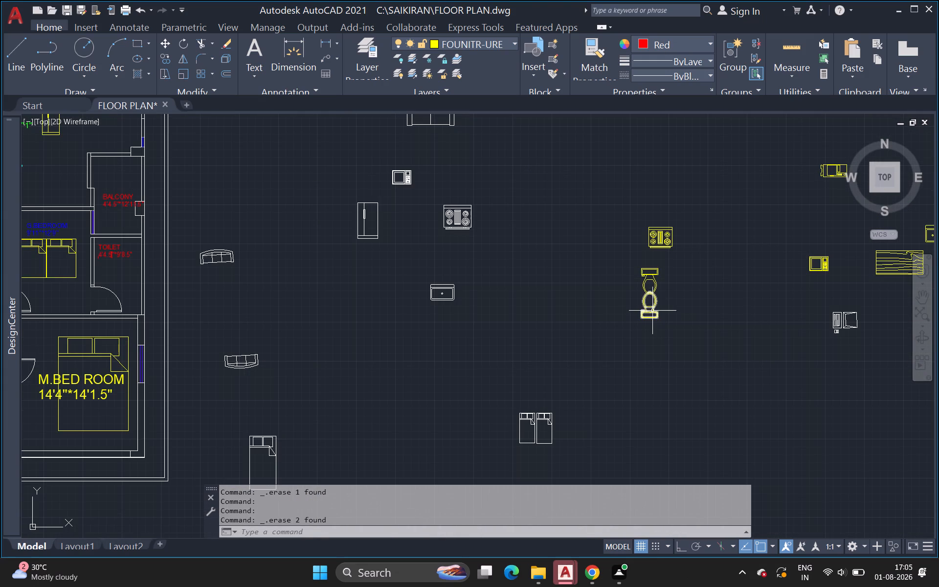
pyautogui.click(652, 310)
pyautogui.press('m')
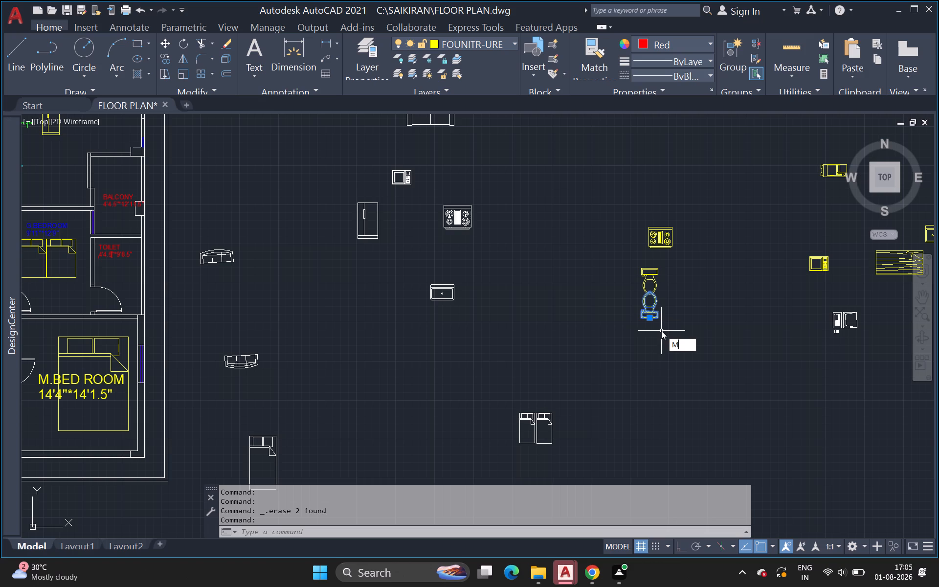
pyautogui.press('space')
pyautogui.moveTo(652, 319); pyautogui.dragTo(650, 346)
pyautogui.click(640, 383)
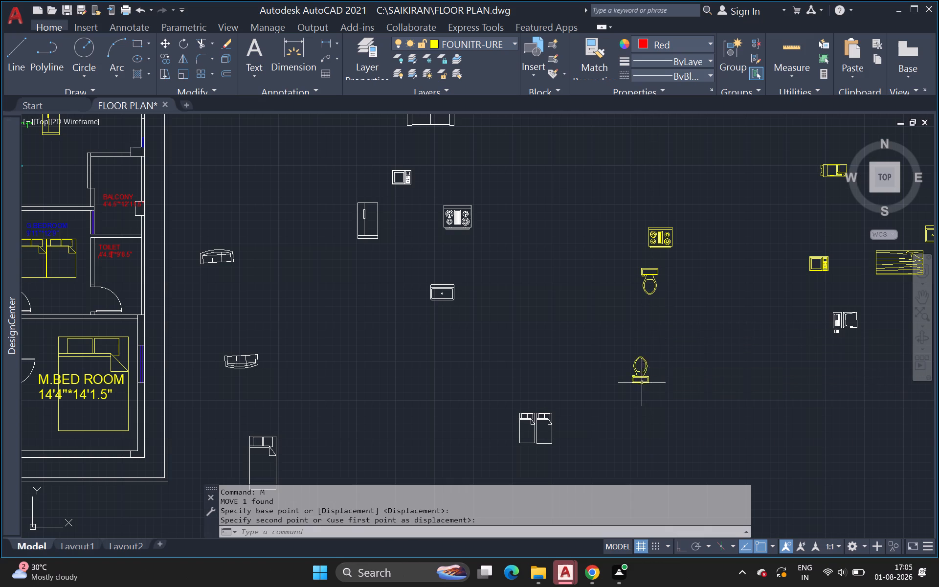
pyautogui.press('Escape')
# Rotate the moved yellow toilet 90 degrees counterclockwise about its tank so that the bowl points left.
pyautogui.click(612, 354)
pyautogui.click(678, 398)
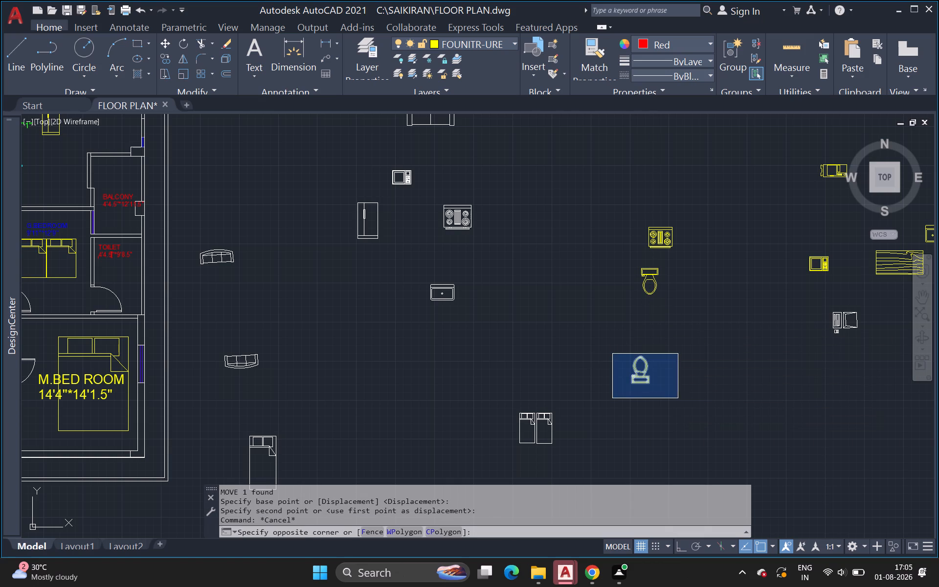
pyautogui.press('r')
pyautogui.press('o')
pyautogui.press('Return')
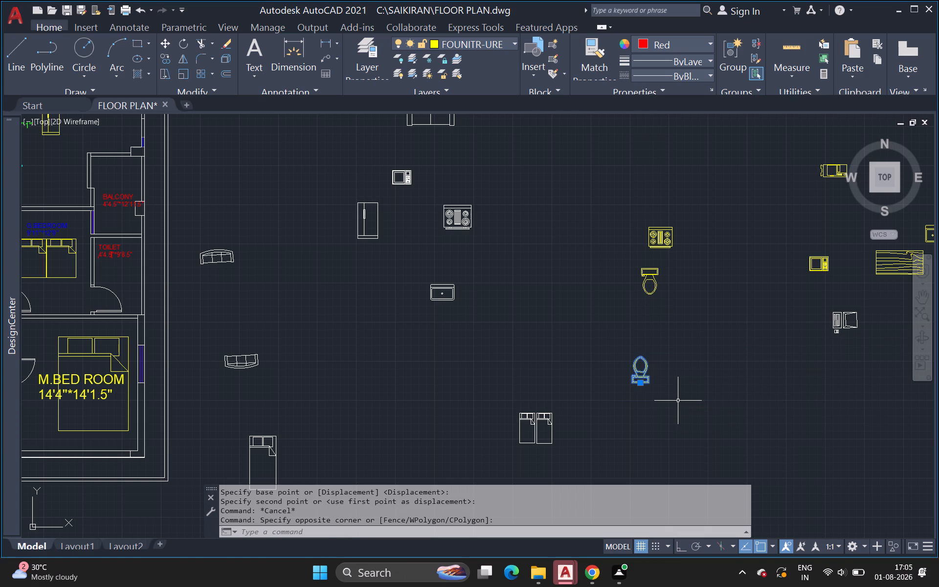
pyautogui.click(648, 384)
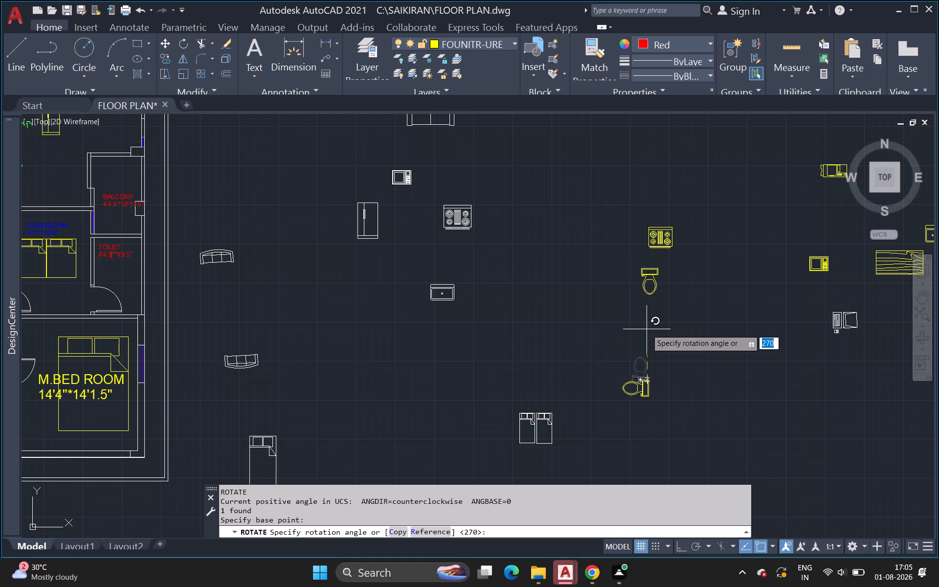
pyautogui.click(647, 329)
# Copy the rotated yellow toilet by the back of its tank into the BALCONY, against the outer wall beside the label.
pyautogui.moveTo(601, 360); pyautogui.dragTo(609, 369)
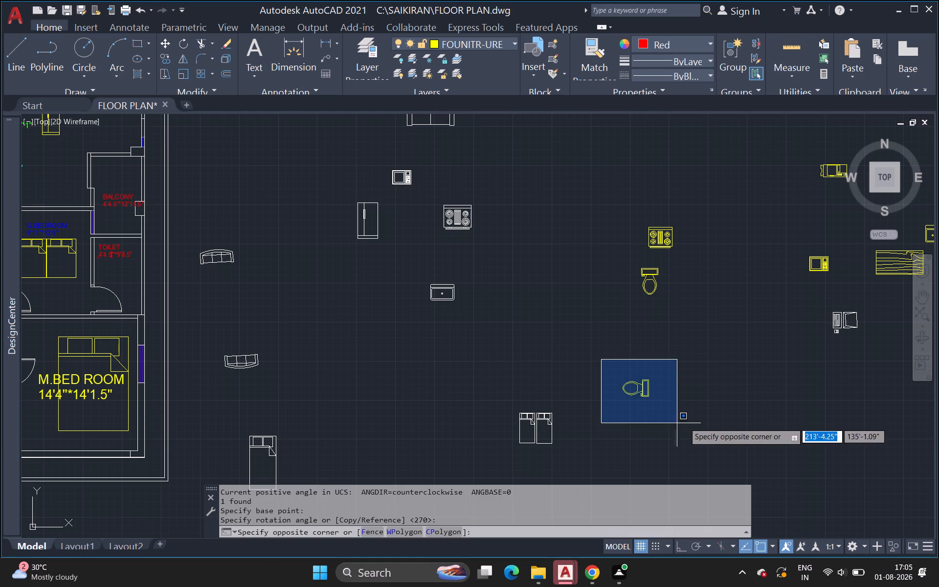
pyautogui.click(695, 424)
pyautogui.press('c')
pyautogui.press('o')
pyautogui.press('Return')
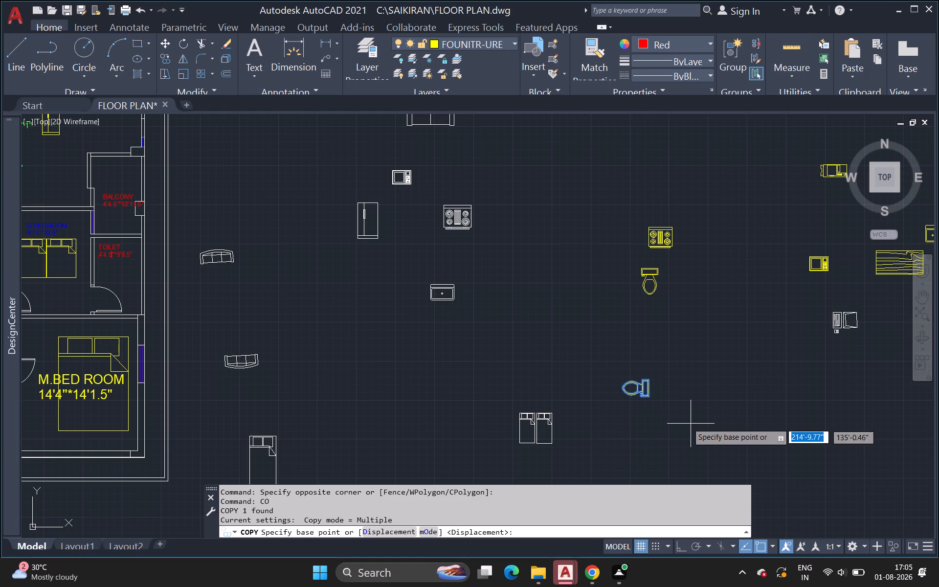
pyautogui.click(649, 390)
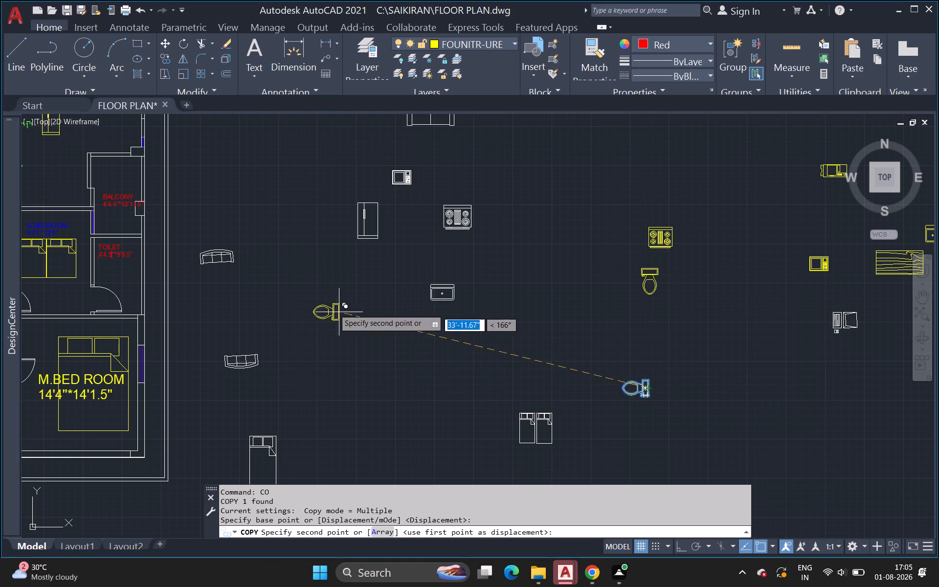
pyautogui.moveTo(332, 309); pyautogui.dragTo(410, 330, button='middle')
pyautogui.scroll(-1, 332, 309)
pyautogui.scroll(1, 310, 276)
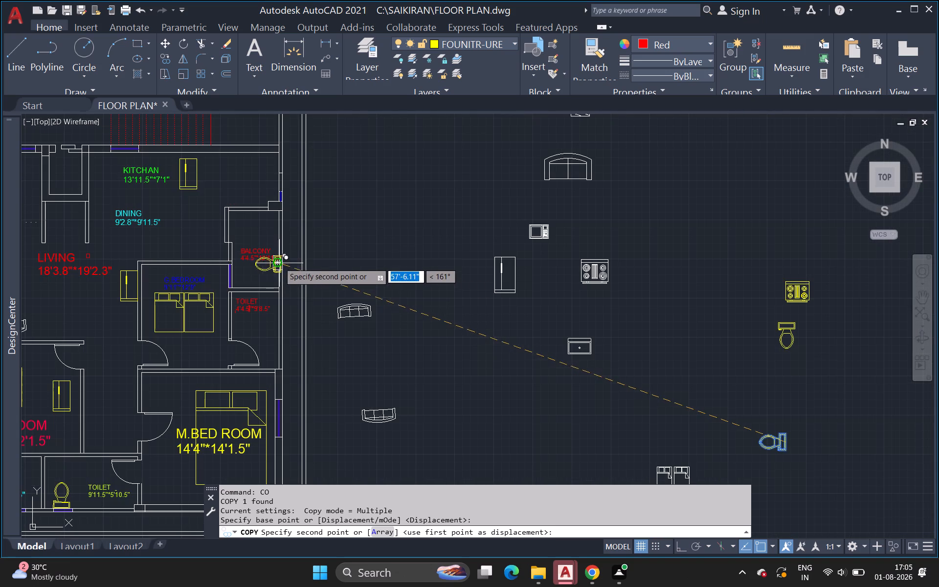
pyautogui.scroll(3, 276, 256)
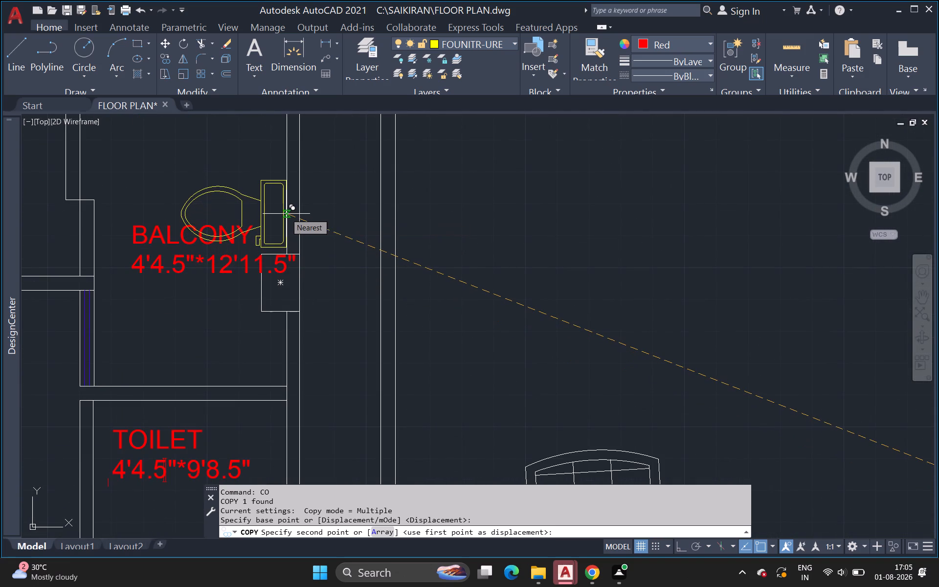
pyautogui.click(285, 212)
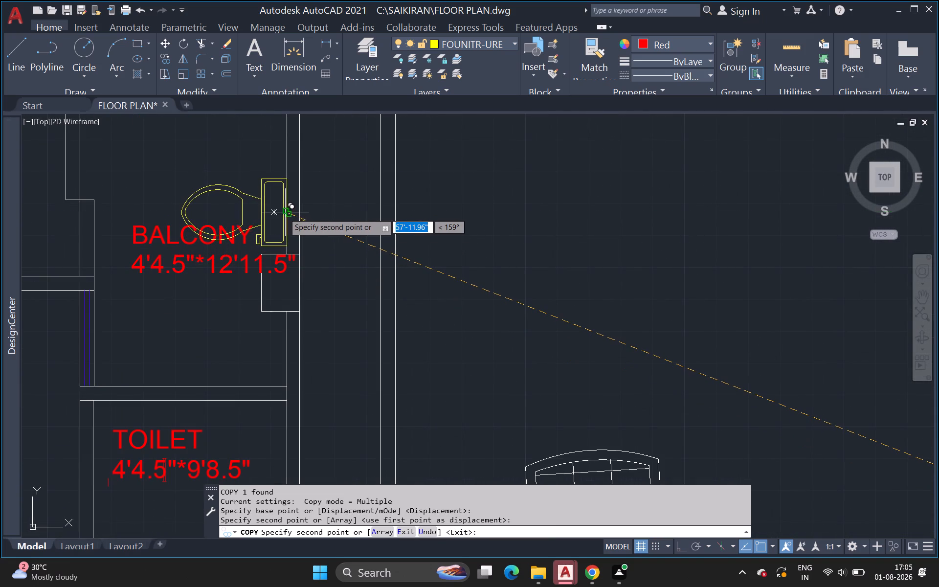
# Place another copy of the rotated toilet against the outer wall of the 4'4.5"*9'8.5" TOILET and finish copying.
pyautogui.scroll(-1, 253, 287)
pyautogui.moveTo(253, 287); pyautogui.dragTo(287, 207, button='middle')
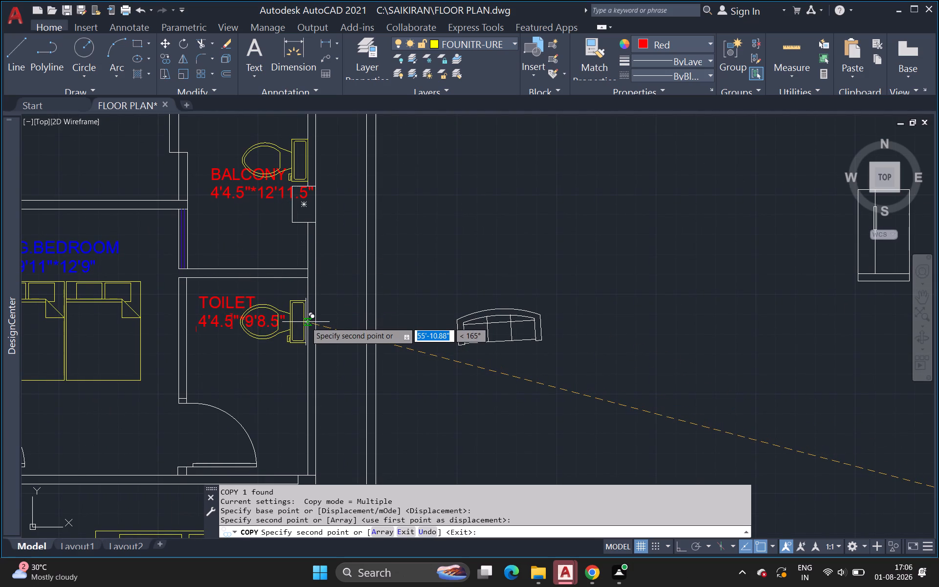
pyautogui.click(306, 322)
pyautogui.moveTo(483, 348); pyautogui.dragTo(496, 338, button='middle')
pyautogui.scroll(-1, 485, 348)
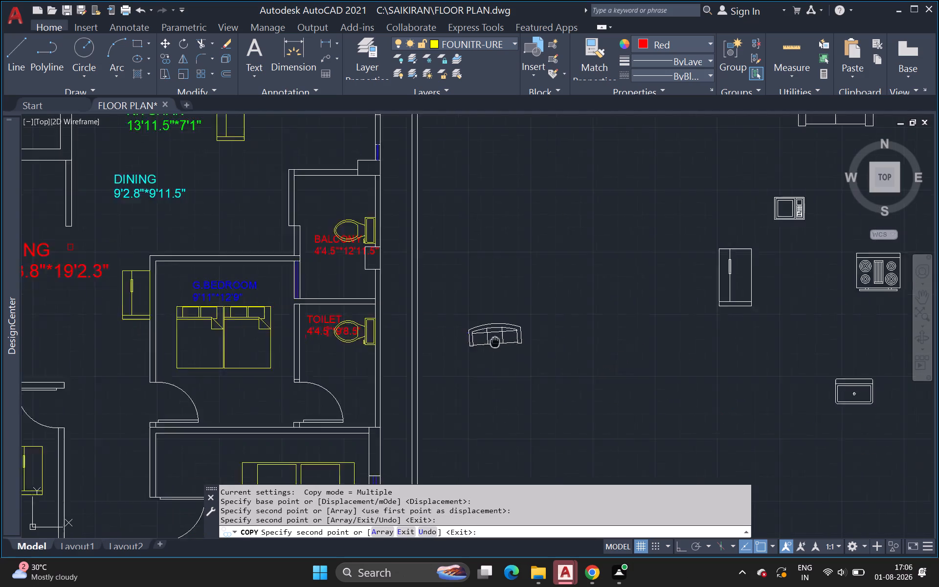
pyautogui.moveTo(496, 338); pyautogui.dragTo(495, 257, button='middle')
pyautogui.scroll(-4, 526, 355)
pyautogui.moveTo(526, 356); pyautogui.dragTo(528, 340, button='middle')
pyautogui.scroll(1, 529, 342)
pyautogui.moveTo(530, 344); pyautogui.dragTo(389, 292, button='middle')
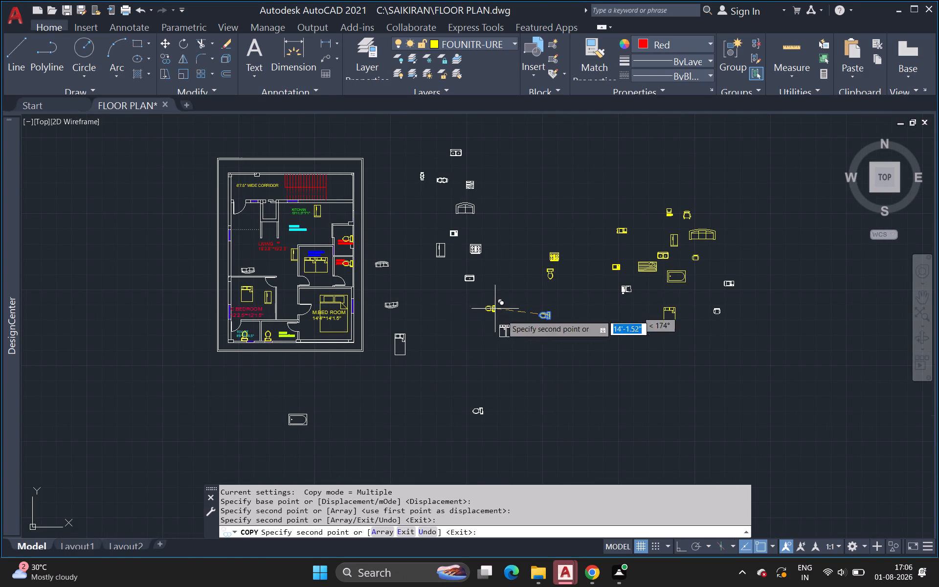
pyautogui.scroll(1, 545, 338)
pyautogui.moveTo(570, 333); pyautogui.dragTo(433, 364, button='middle')
pyautogui.scroll(-1, 461, 375)
pyautogui.moveTo(461, 375); pyautogui.dragTo(484, 369, button='middle')
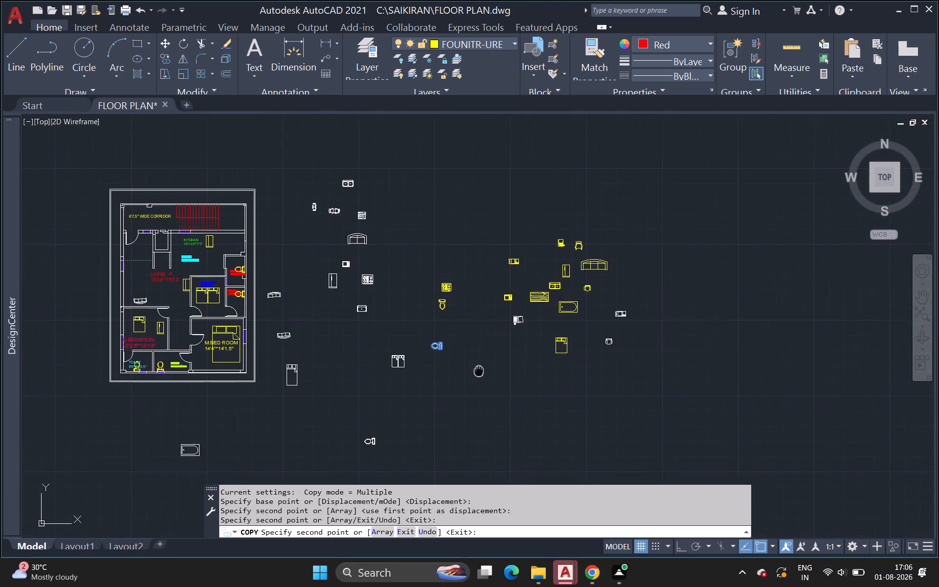
pyautogui.moveTo(484, 369); pyautogui.dragTo(512, 362, button='middle')
pyautogui.press('Escape')
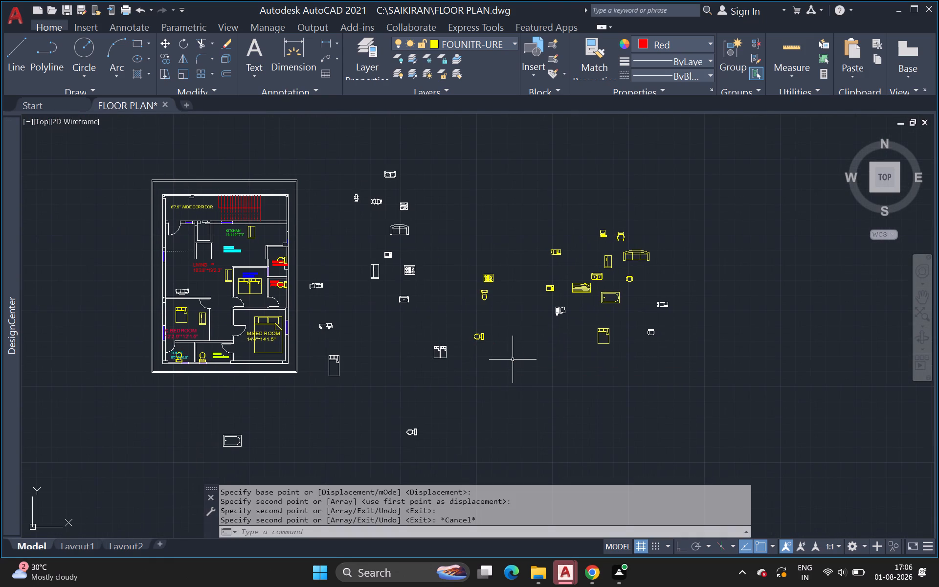
# Scale the yellow wood-grain table down about its lower-left corner to roughly four-fifths of its size.
pyautogui.scroll(3, 580, 281)
pyautogui.click(539, 281)
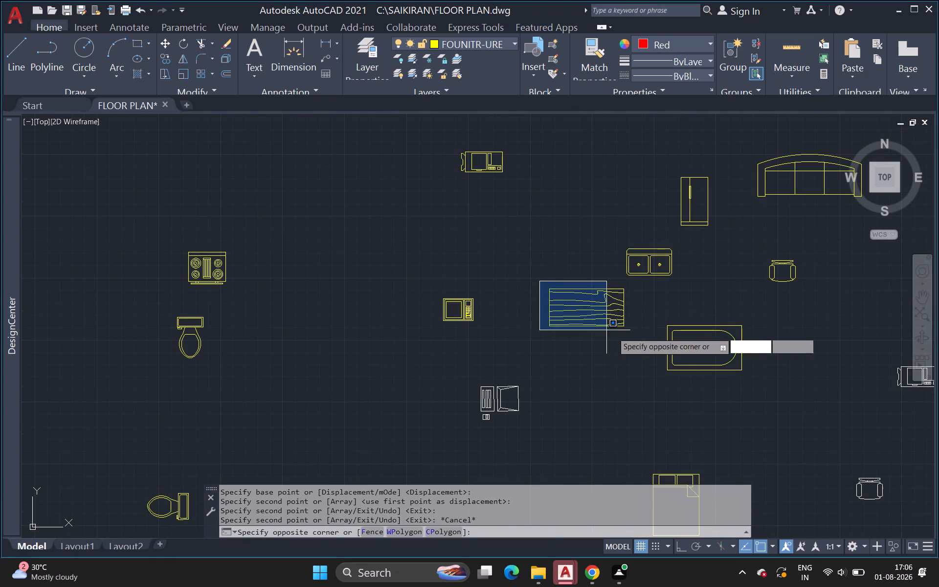
pyautogui.click(632, 333)
pyautogui.press('s')
pyautogui.press('c')
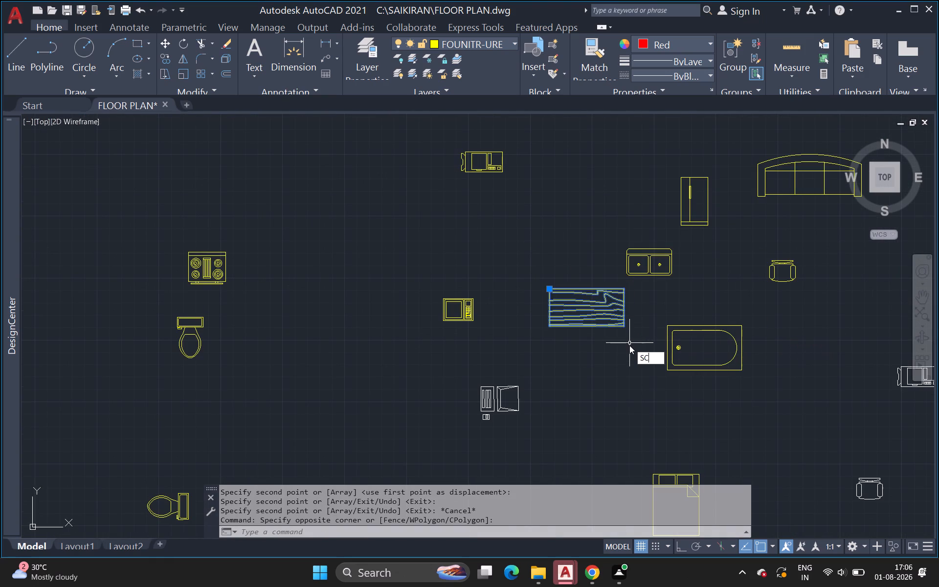
pyautogui.press('Return')
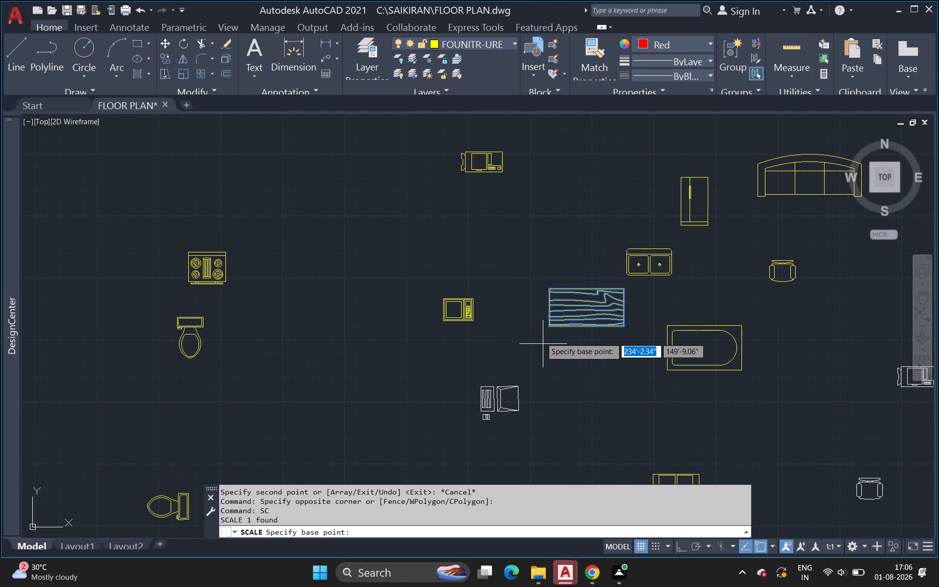
pyautogui.click(548, 323)
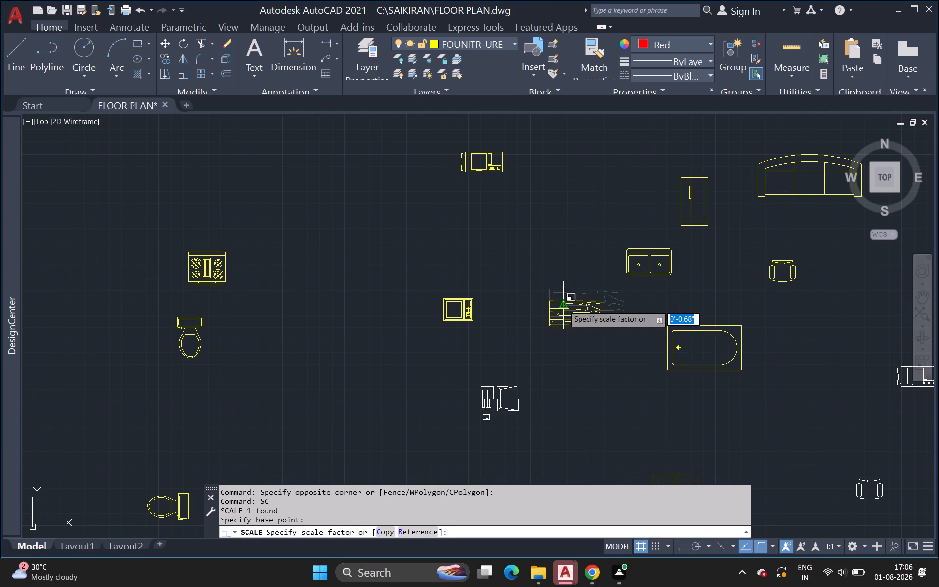
pyautogui.click(564, 302)
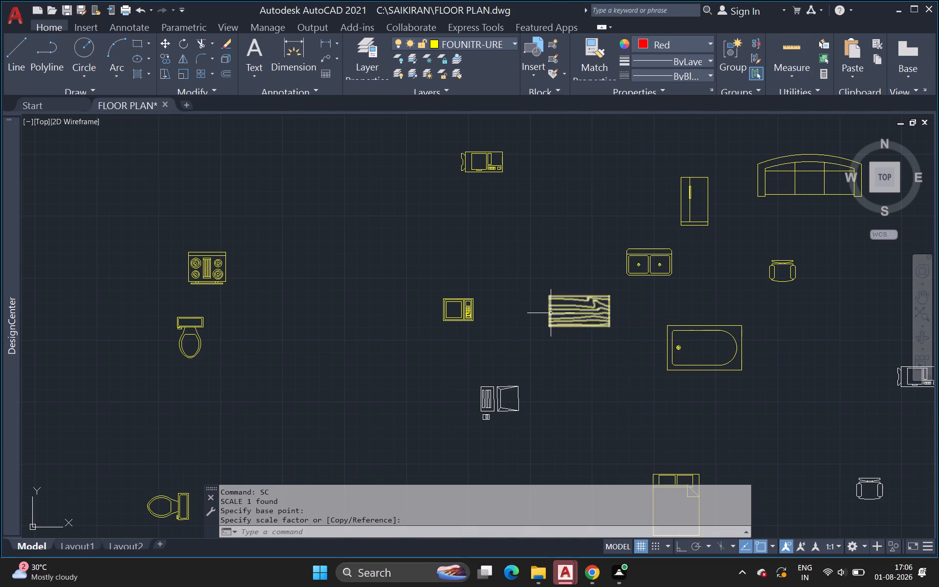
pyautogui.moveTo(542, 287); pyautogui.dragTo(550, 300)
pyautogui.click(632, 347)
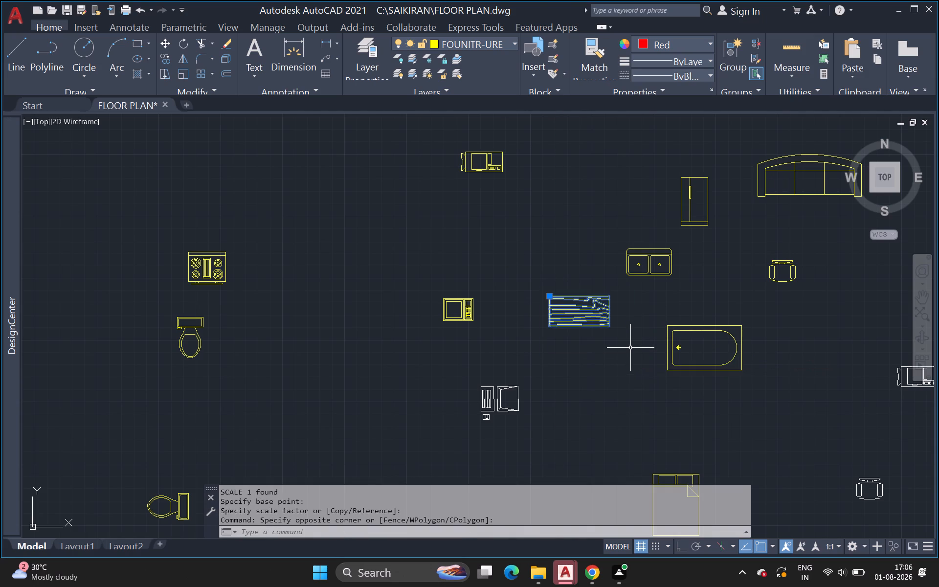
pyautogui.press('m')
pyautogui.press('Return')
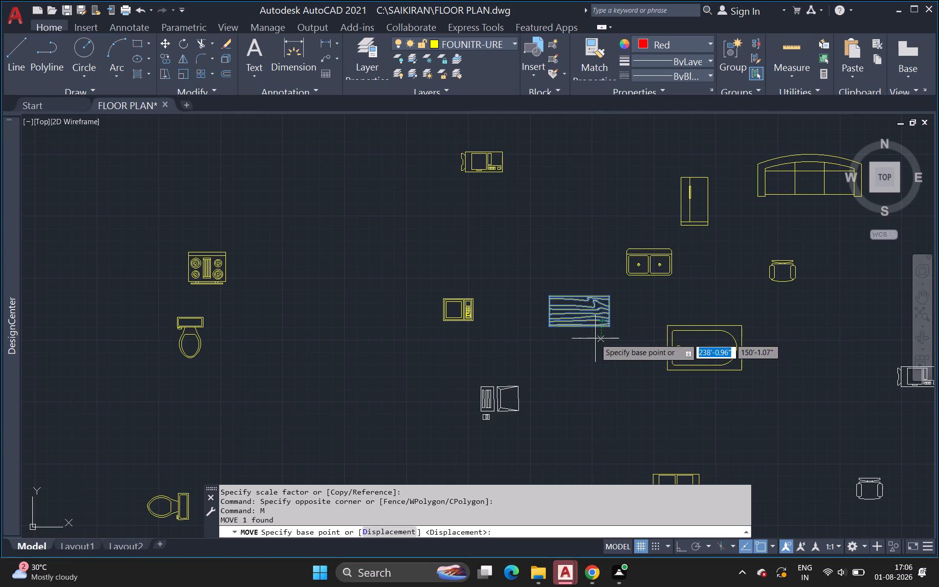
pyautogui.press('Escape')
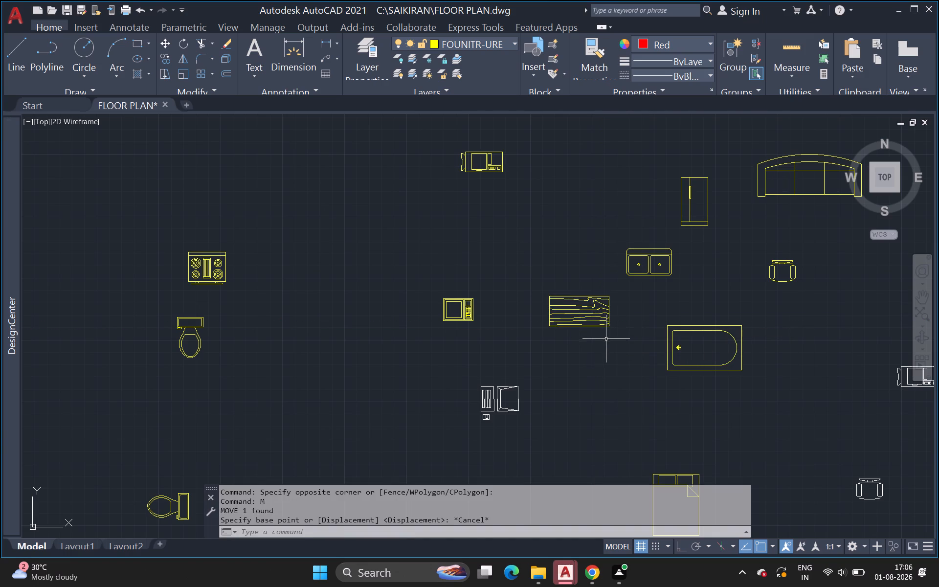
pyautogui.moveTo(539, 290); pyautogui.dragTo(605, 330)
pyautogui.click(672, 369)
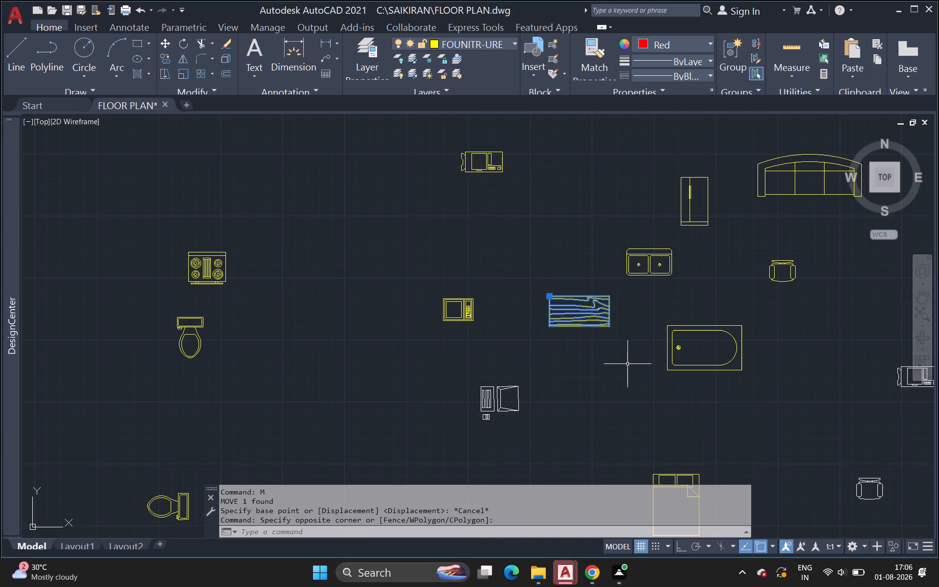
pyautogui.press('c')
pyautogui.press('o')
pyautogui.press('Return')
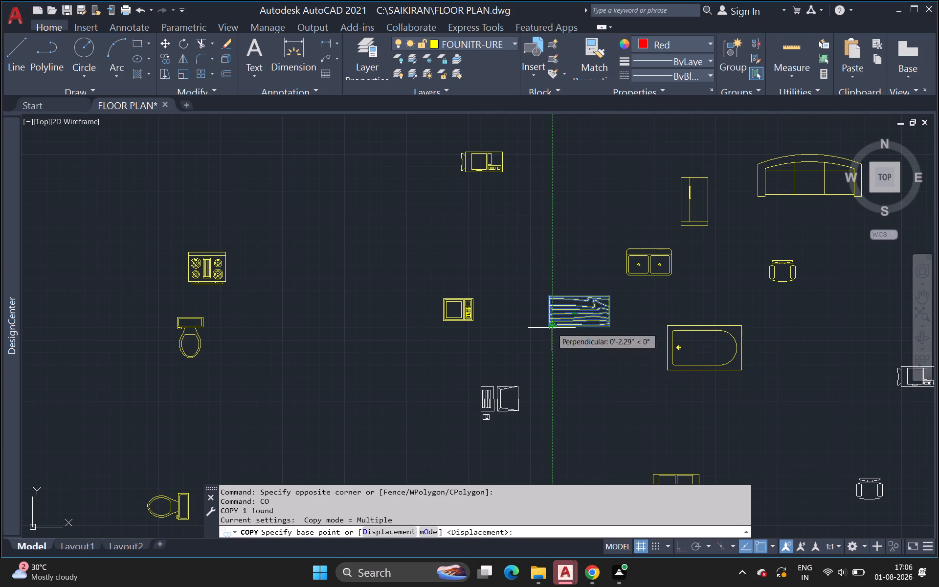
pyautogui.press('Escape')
# Rotate the reduced yellow wood-grain table 90 degrees counterclockwise about its lower-right corner so that it stands upright.
pyautogui.moveTo(543, 288); pyautogui.dragTo(557, 297)
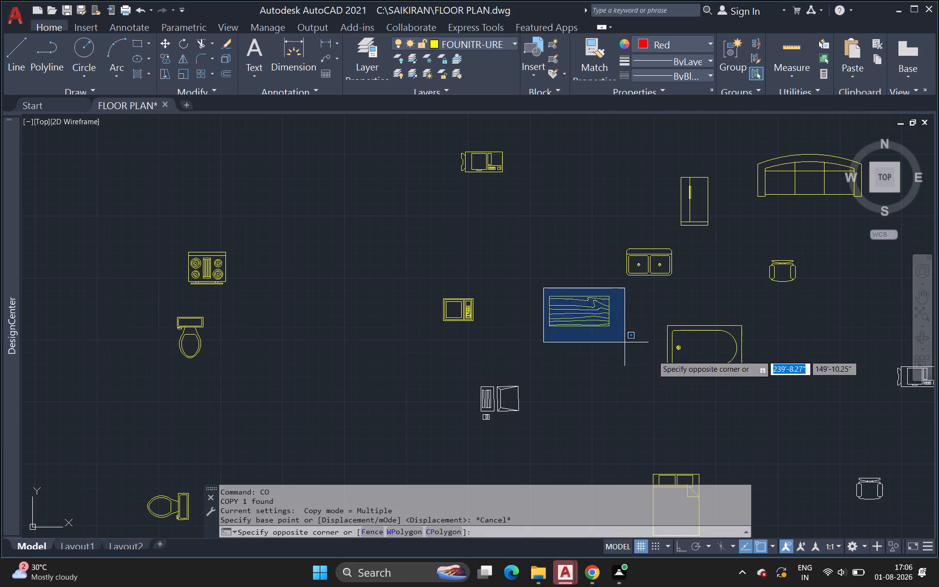
pyautogui.click(632, 352)
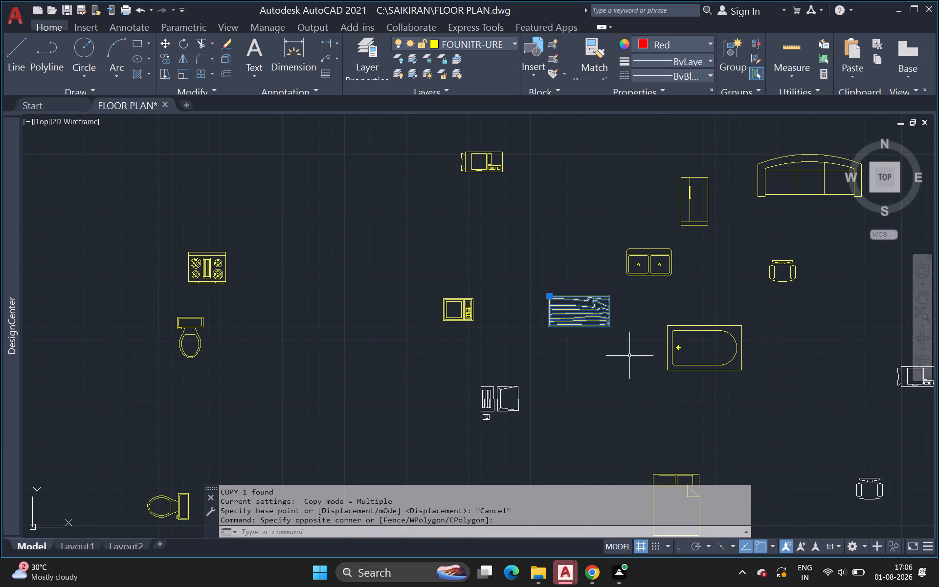
pyautogui.write('RO')
pyautogui.press('Return')
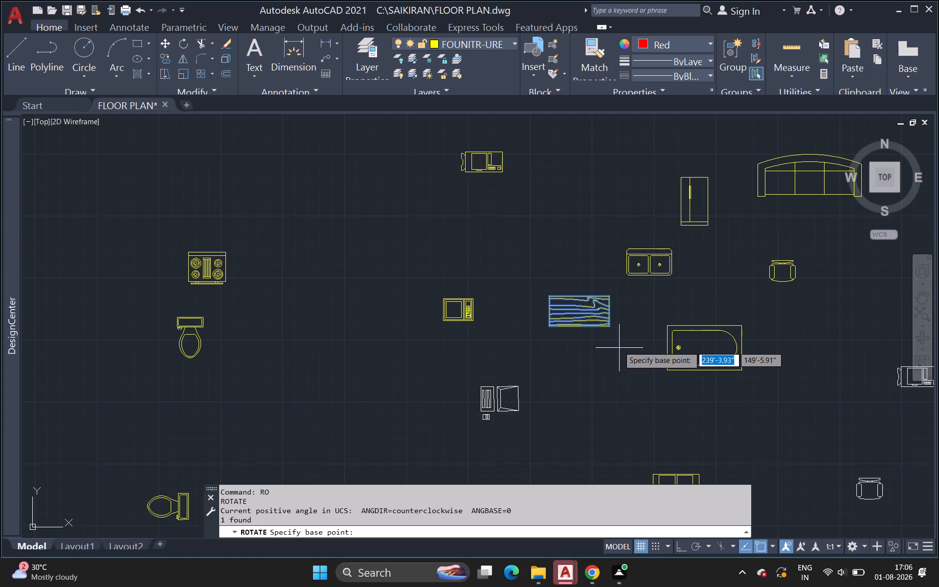
pyautogui.click(609, 325)
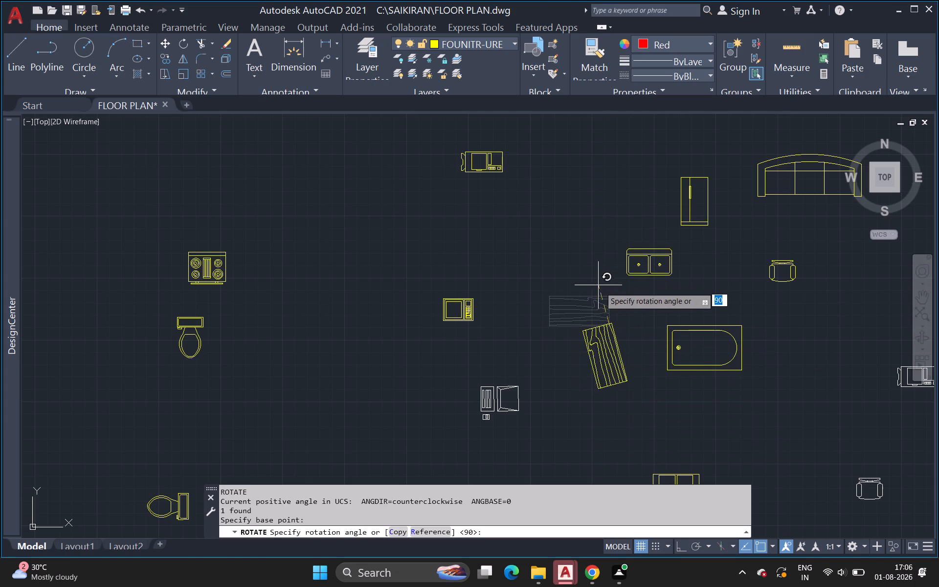
pyautogui.click(609, 298)
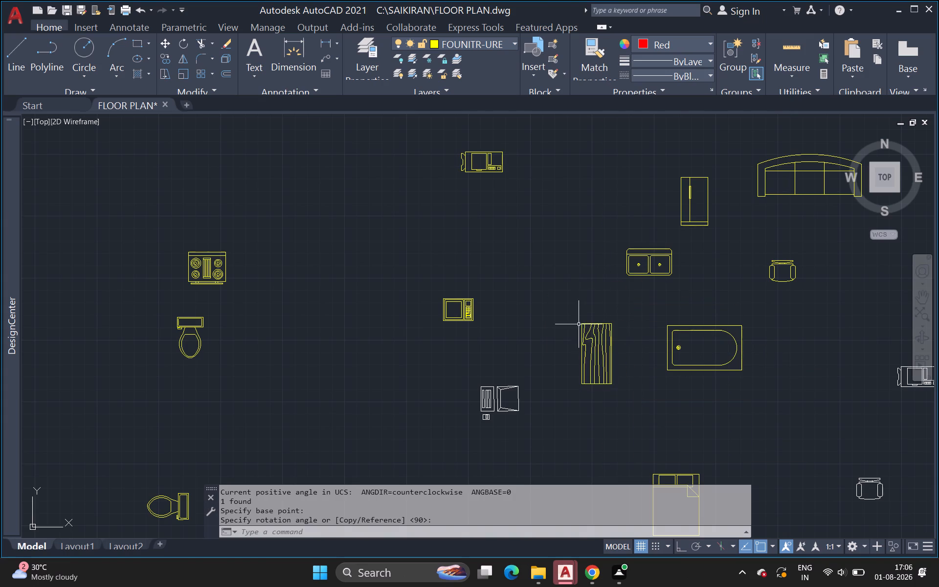
# Copy the upright wood-grain table by its lower-right corner into the LIVING room, beside the label and above the white sofa.
pyautogui.moveTo(578, 311); pyautogui.dragTo(582, 325)
pyautogui.click(620, 398)
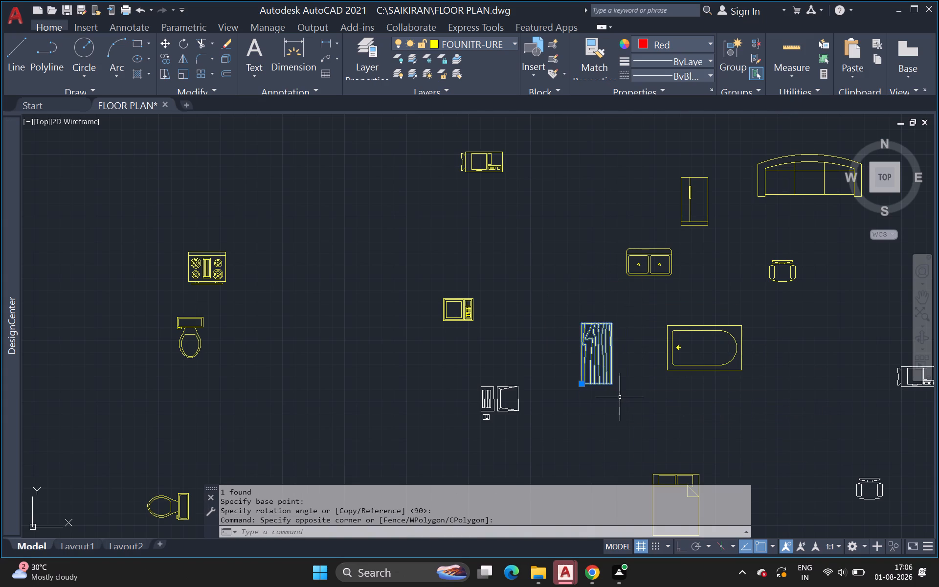
pyautogui.press('c')
pyautogui.press('o')
pyautogui.press('Return')
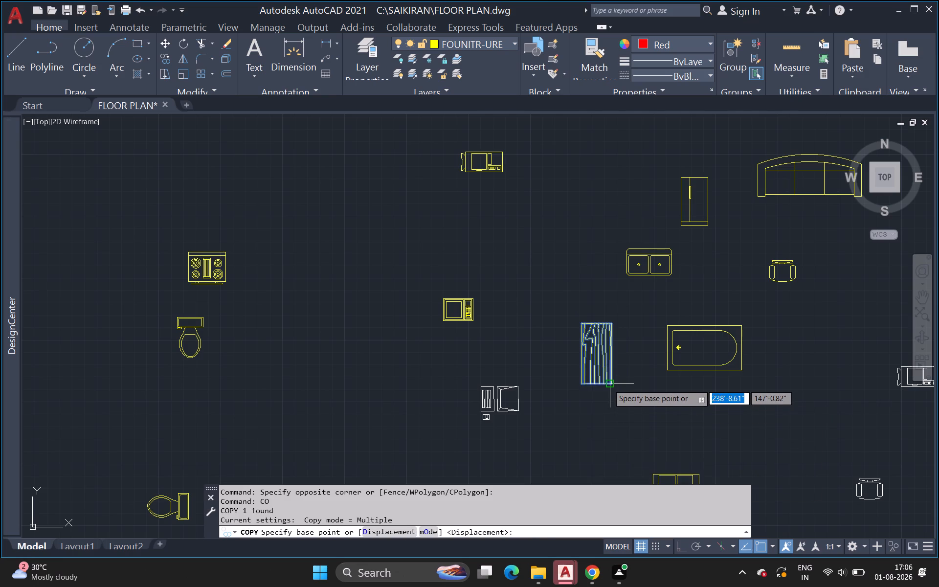
pyautogui.click(610, 383)
pyautogui.scroll(-3, 309, 418)
pyautogui.moveTo(309, 418); pyautogui.dragTo(460, 353, button='middle')
pyautogui.scroll(1, 459, 353)
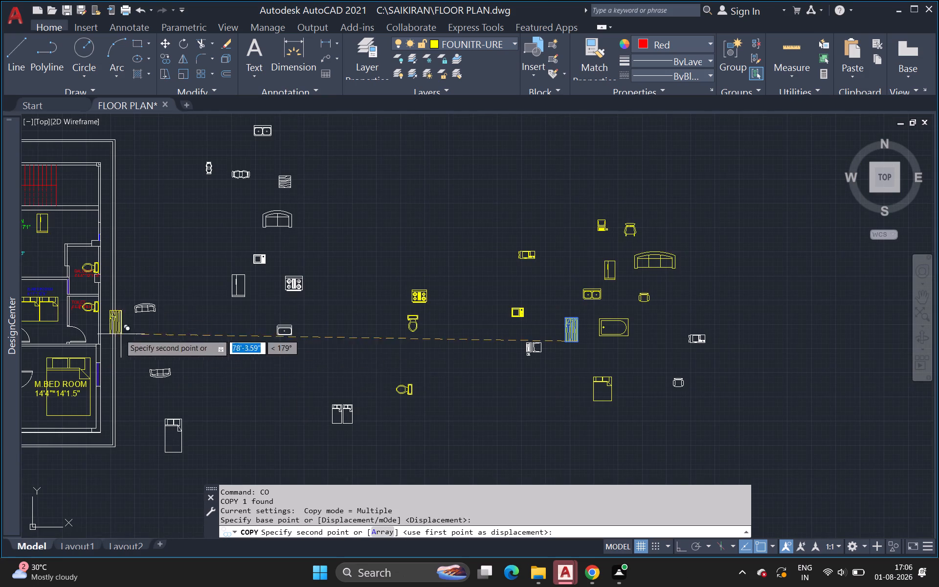
pyautogui.moveTo(61, 323); pyautogui.dragTo(300, 377, button='middle')
pyautogui.scroll(1, 231, 377)
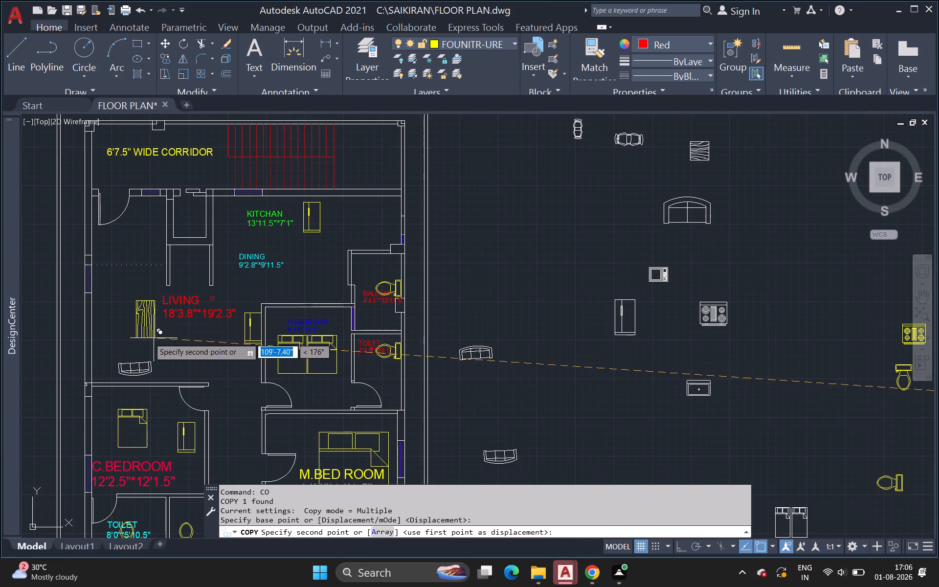
pyautogui.click(135, 330)
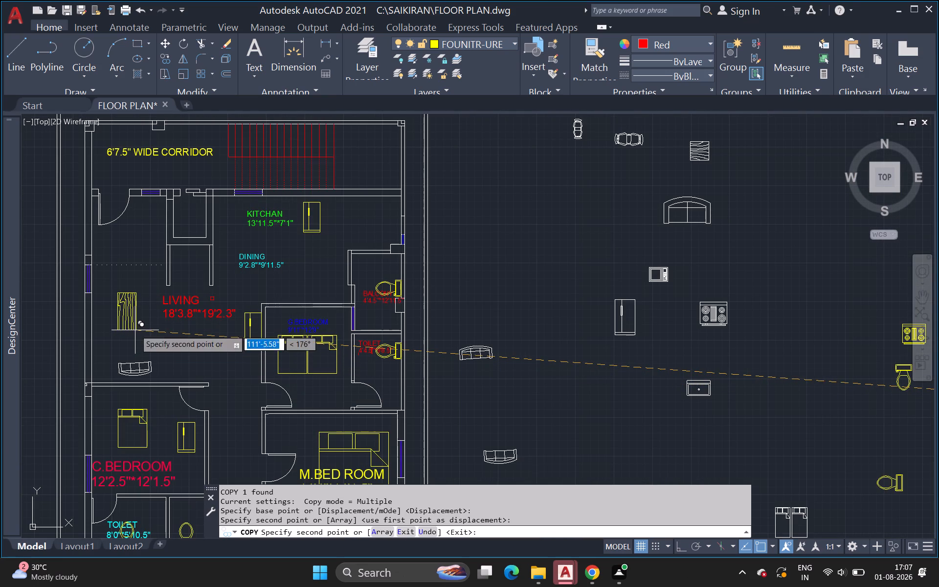
pyautogui.press('Escape')
# Scale the yellow three-seat sofa down about its lower-left corner by a factor of about 0.6.
pyautogui.scroll(-1, 611, 386)
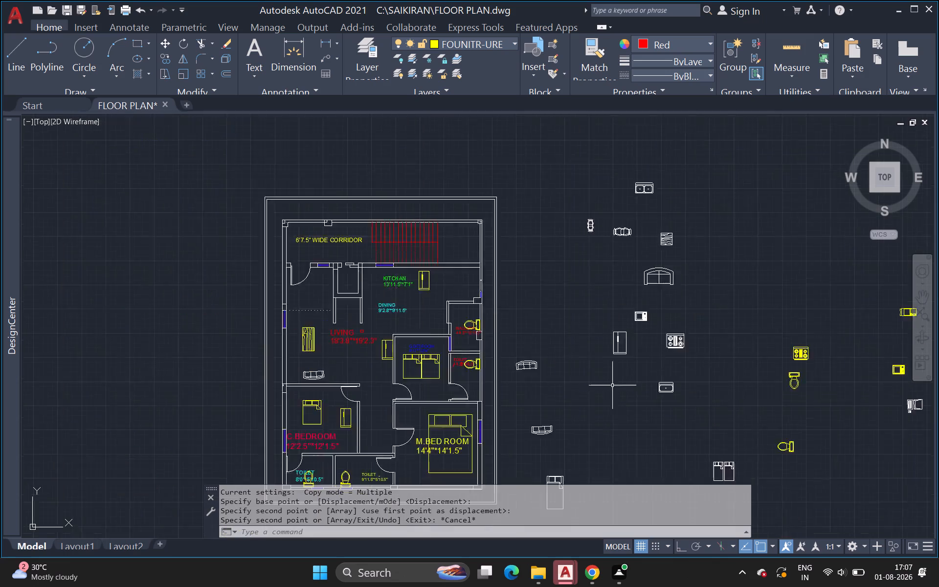
pyautogui.scroll(-1, 612, 385)
pyautogui.moveTo(612, 385); pyautogui.dragTo(356, 359, button='middle')
pyautogui.scroll(1, 612, 343)
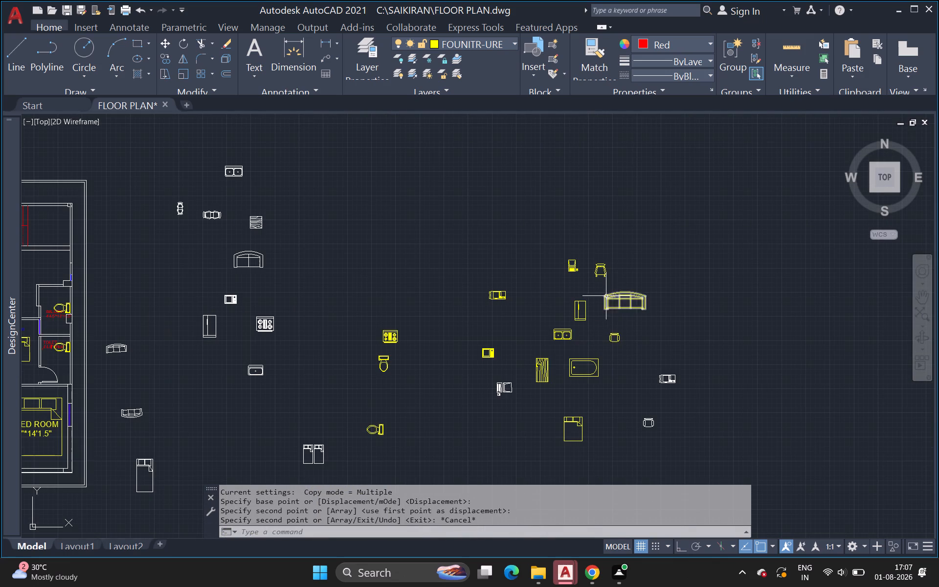
pyautogui.scroll(2, 593, 291)
pyautogui.click(605, 287)
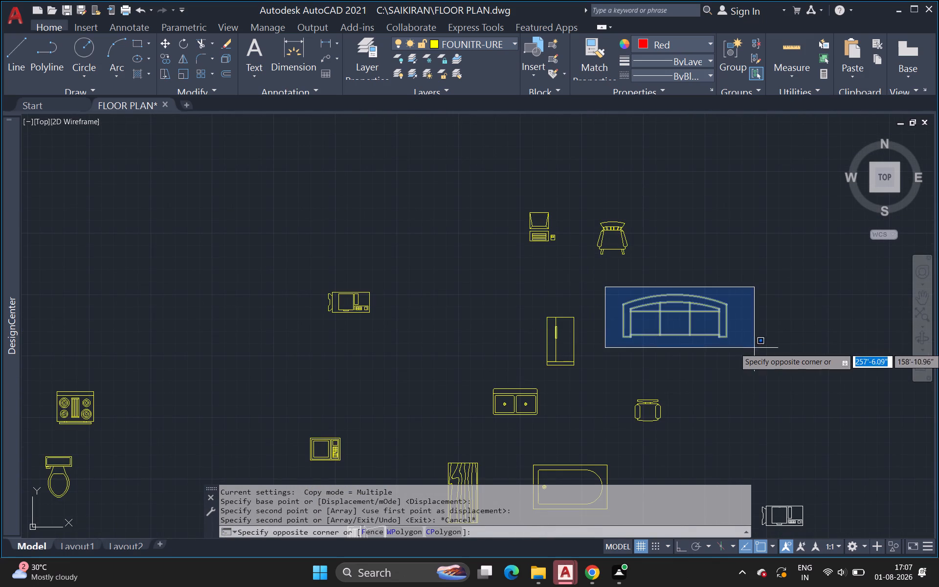
pyautogui.click(762, 348)
pyautogui.press('s')
pyautogui.press('x')
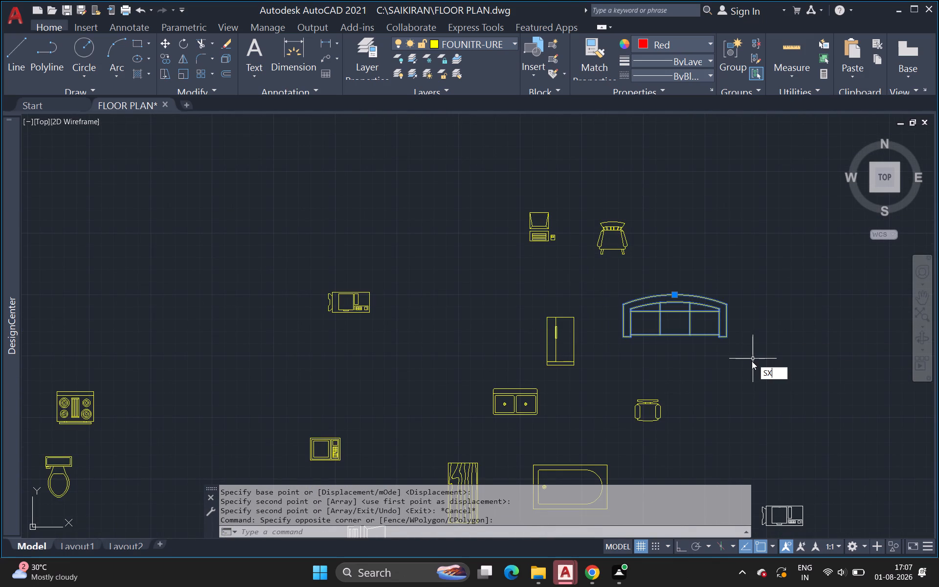
pyautogui.press('Delete')
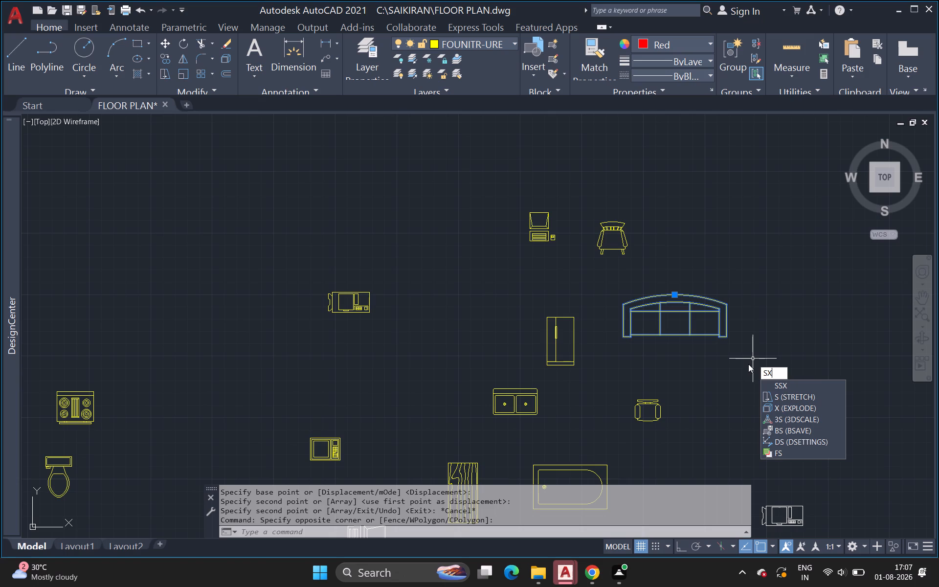
pyautogui.press('BackSpace')
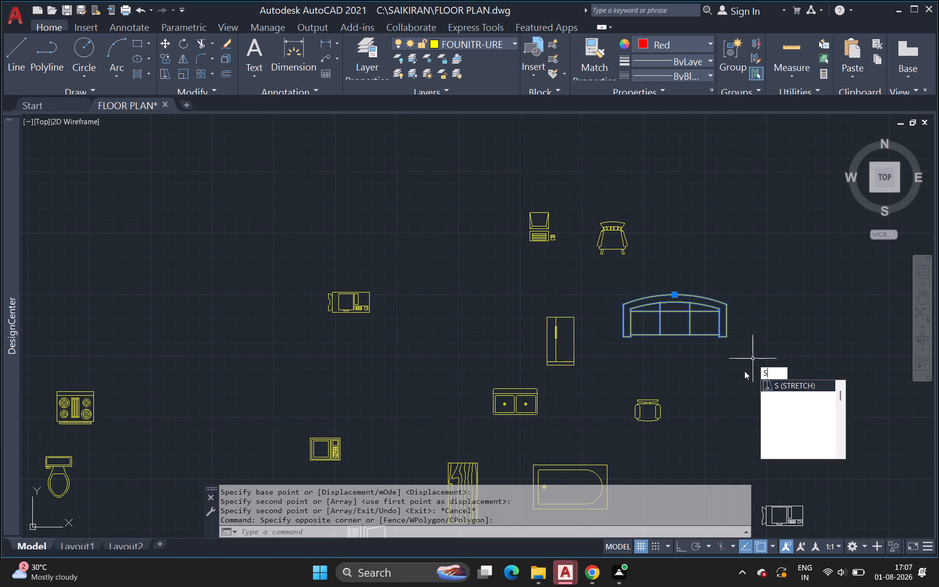
pyautogui.press('c')
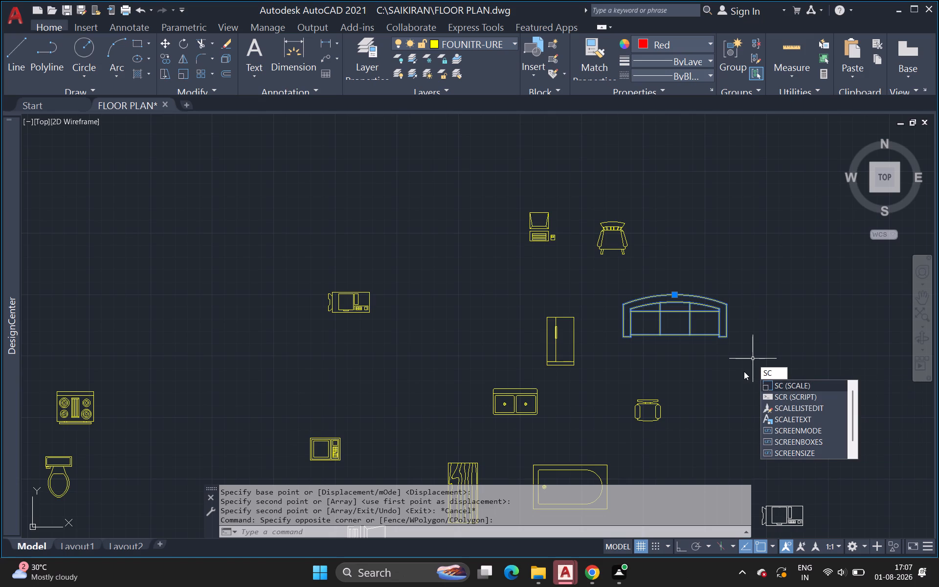
pyautogui.press('Return')
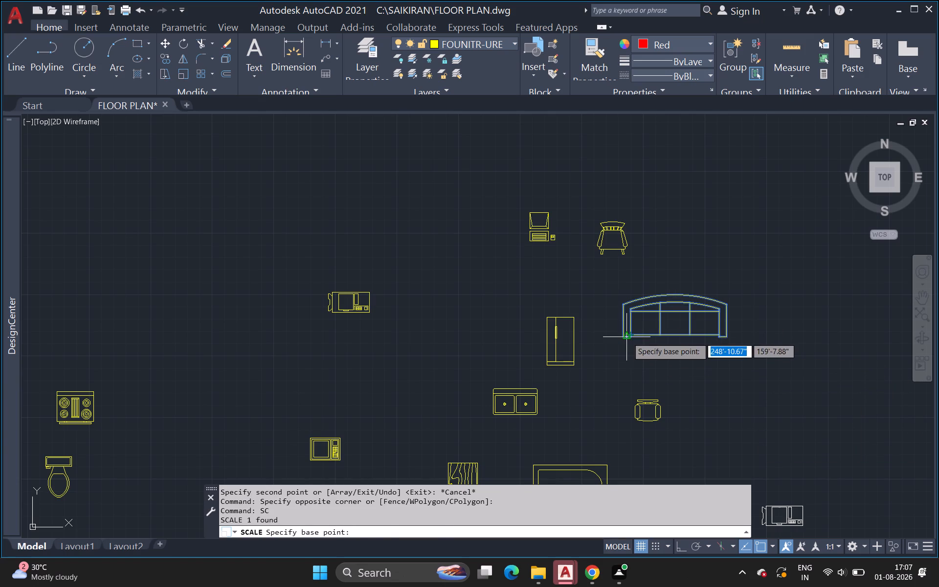
pyautogui.click(627, 336)
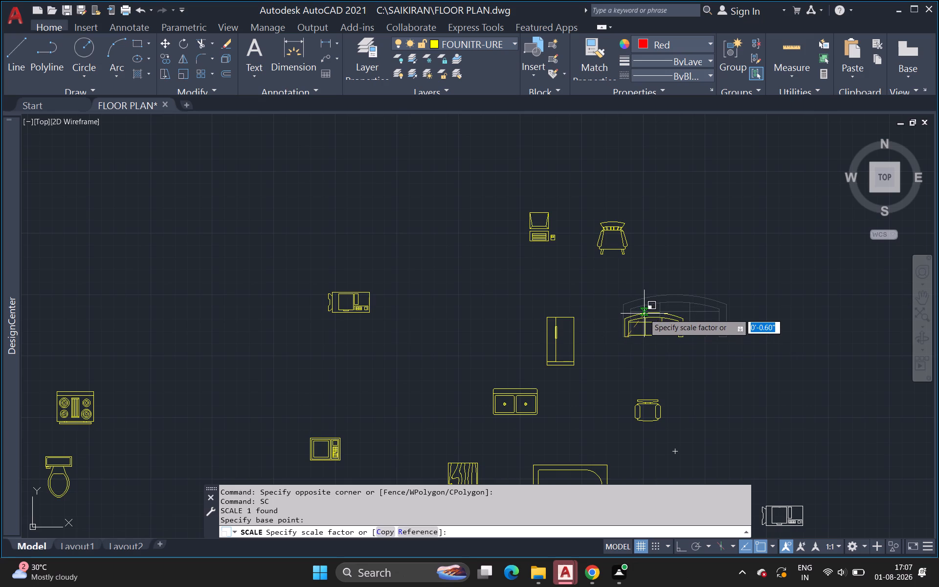
pyautogui.click(644, 314)
# Rotate the reduced yellow sofa about 90 degrees counterclockwise about its lower-right corner so that its back faces left.
pyautogui.click(618, 304)
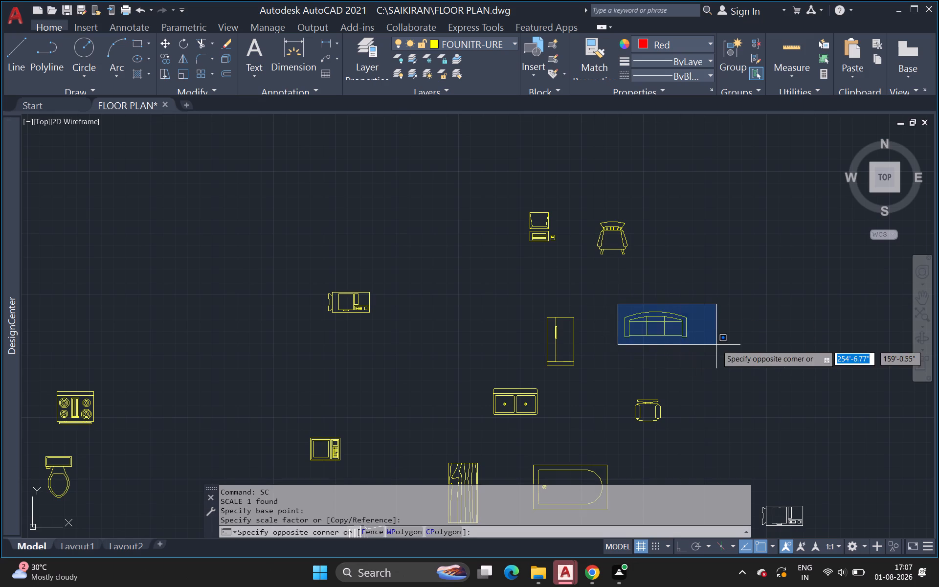
pyautogui.click(716, 343)
pyautogui.write('RO')
pyautogui.press('Return')
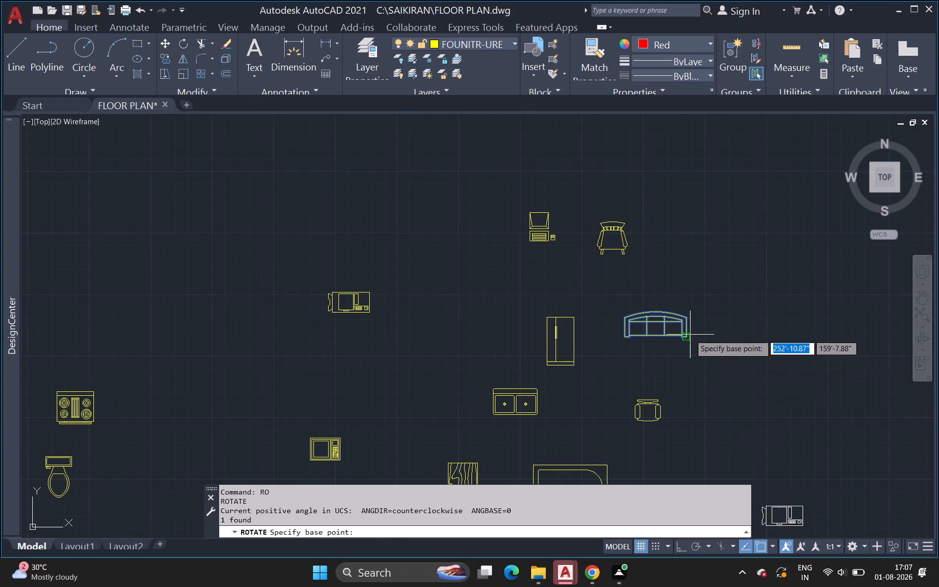
pyautogui.click(689, 335)
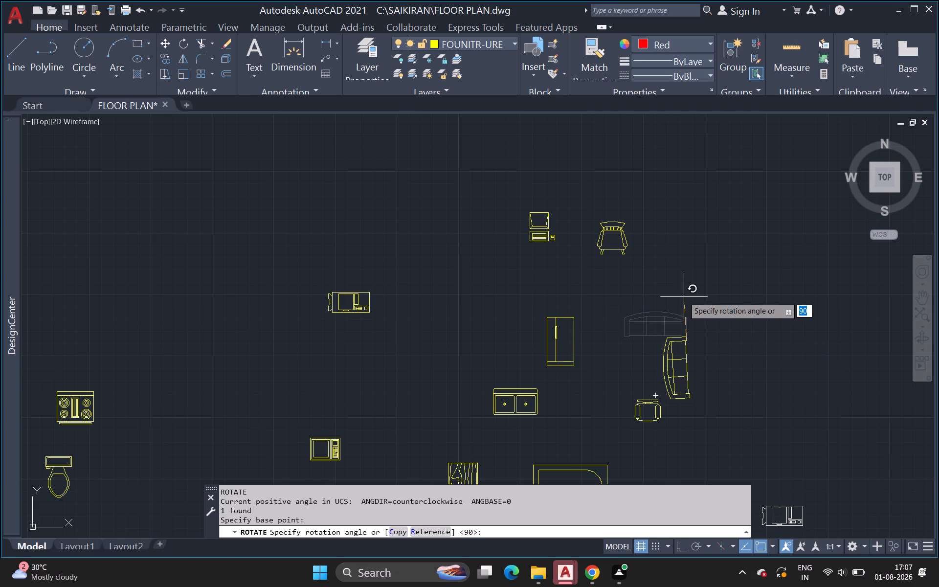
pyautogui.click(684, 297)
# Rotate the upright yellow sofa by about 357 degrees about its upper-right corner so that its front edge stands vertical.
pyautogui.moveTo(630, 323); pyautogui.dragTo(640, 327)
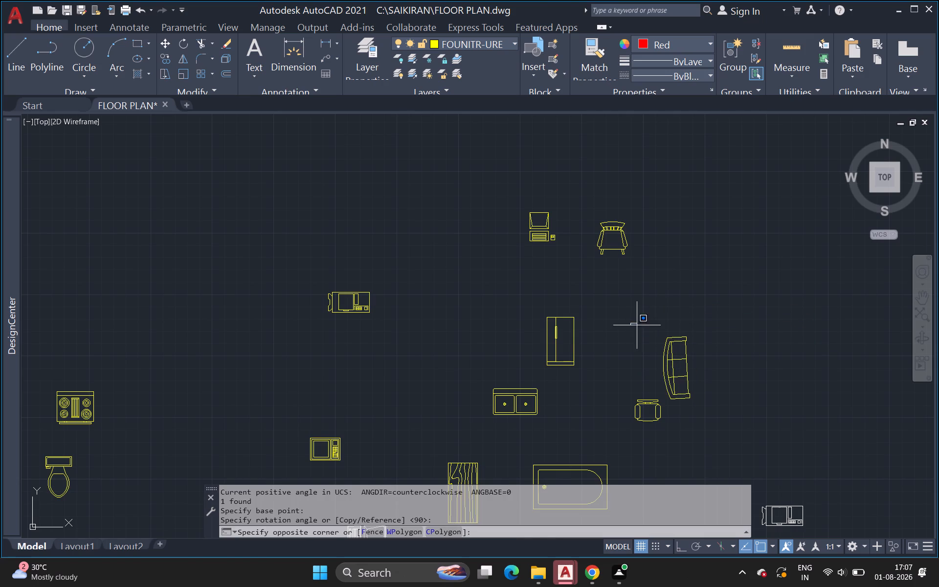
pyautogui.moveTo(640, 327); pyautogui.dragTo(654, 339)
pyautogui.click(710, 410)
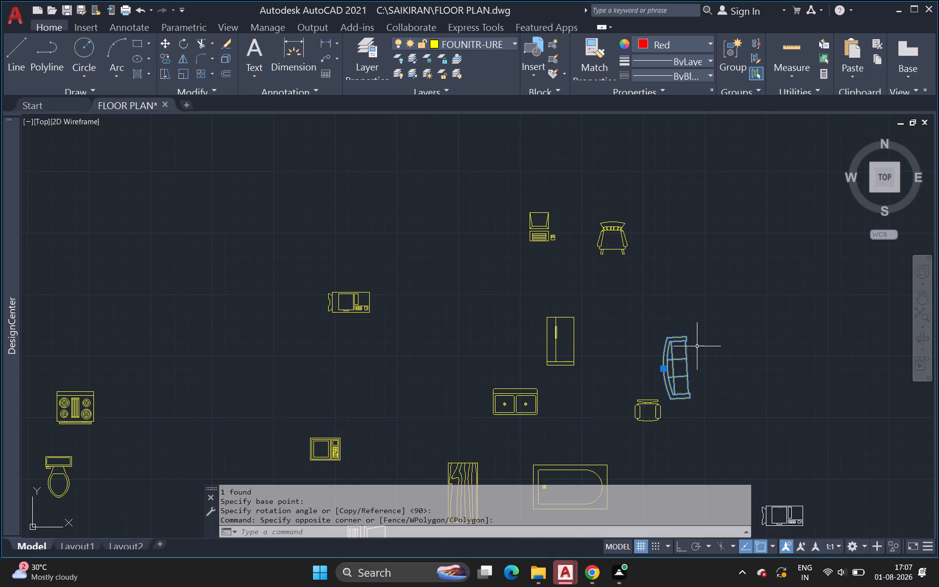
pyautogui.press('r')
pyautogui.press('p')
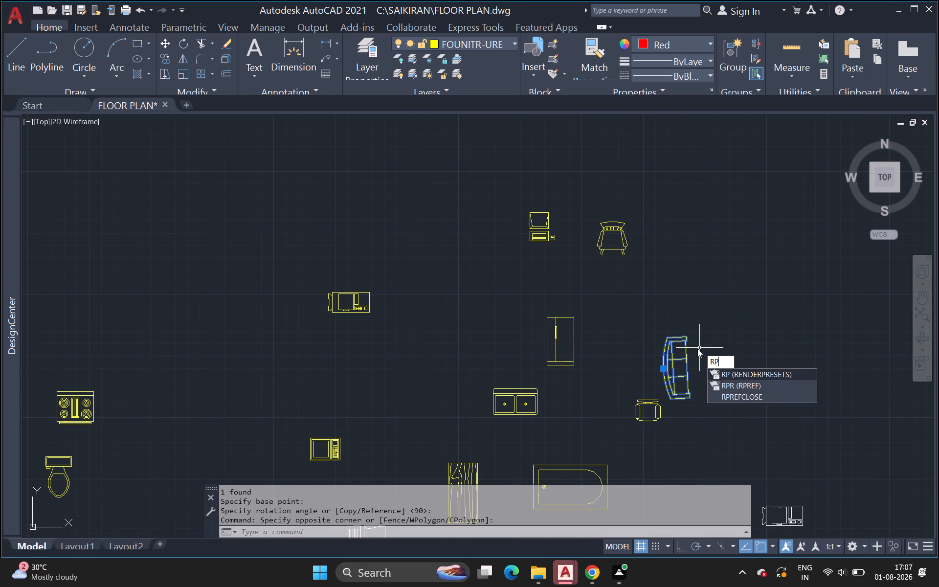
pyautogui.press('BackSpace')
pyautogui.press('o')
pyautogui.press('Return')
pyautogui.click(685, 337)
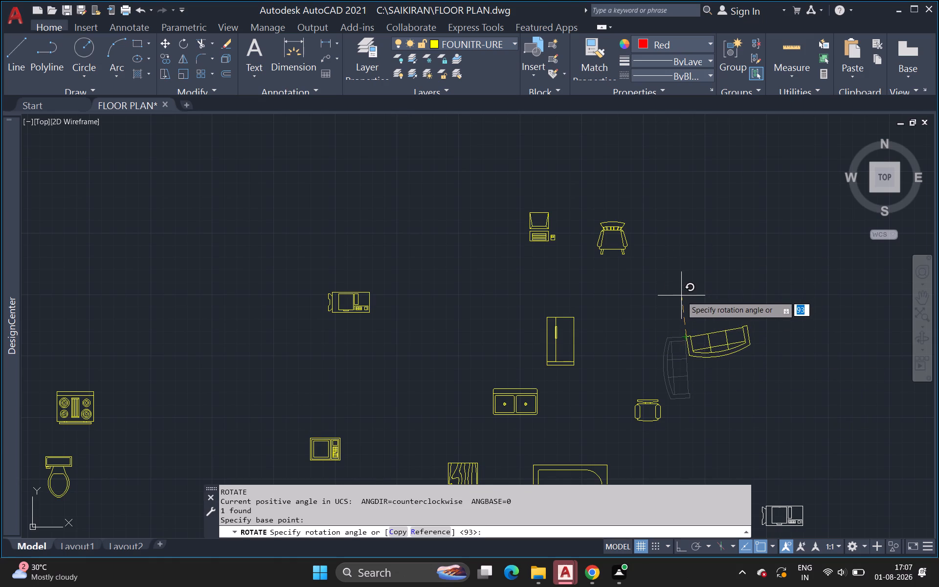
pyautogui.click(784, 341)
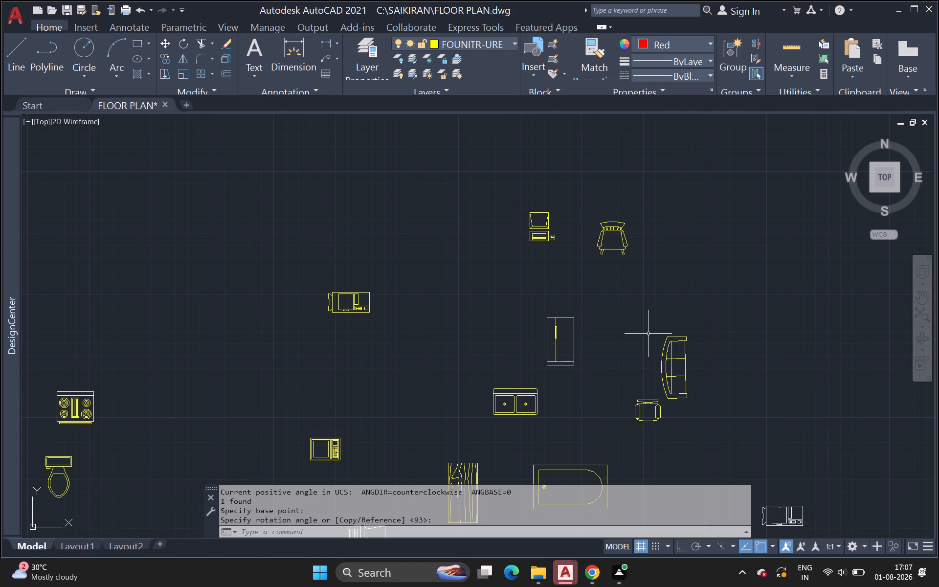
# Copy the straightened yellow sofa twice by its lower-right corner, placing both copies in the empty space to its right.
pyautogui.moveTo(741, 410); pyautogui.dragTo(701, 344, button='middle')
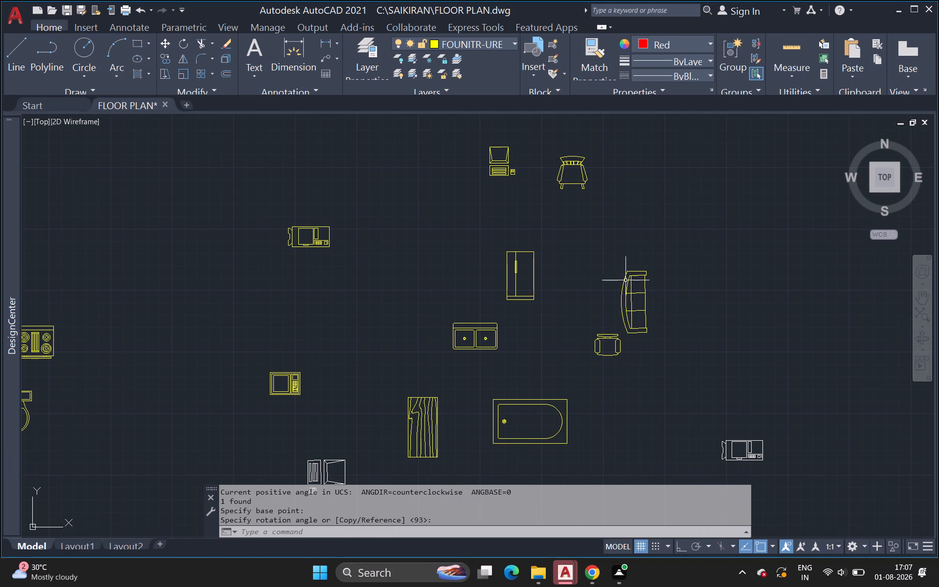
pyautogui.click(606, 269)
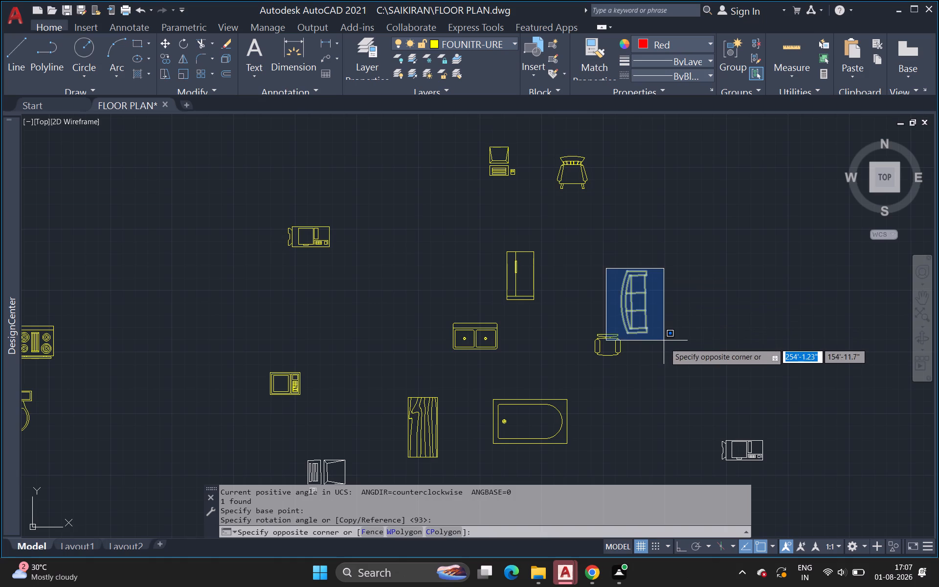
pyautogui.click(666, 347)
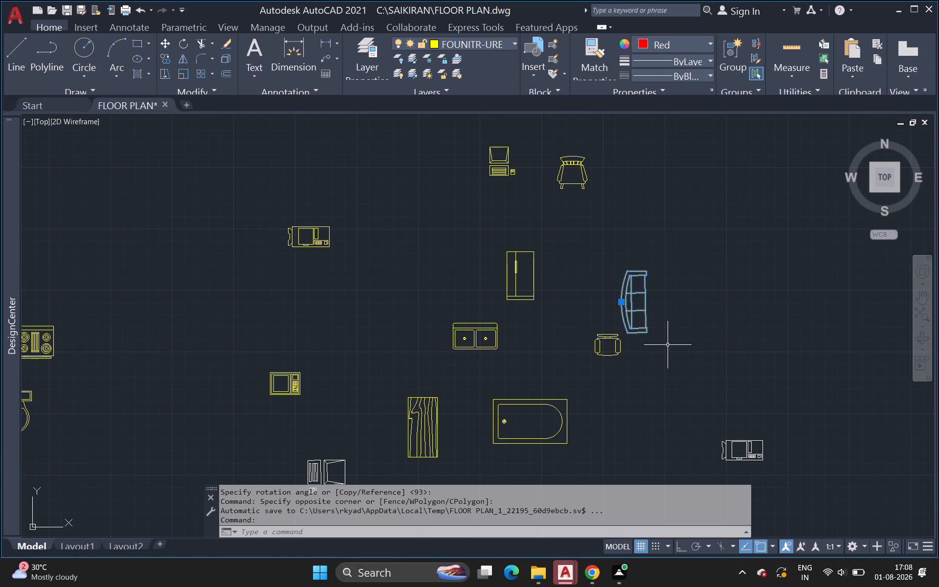
pyautogui.press('c')
pyautogui.press('o')
pyautogui.press('Return')
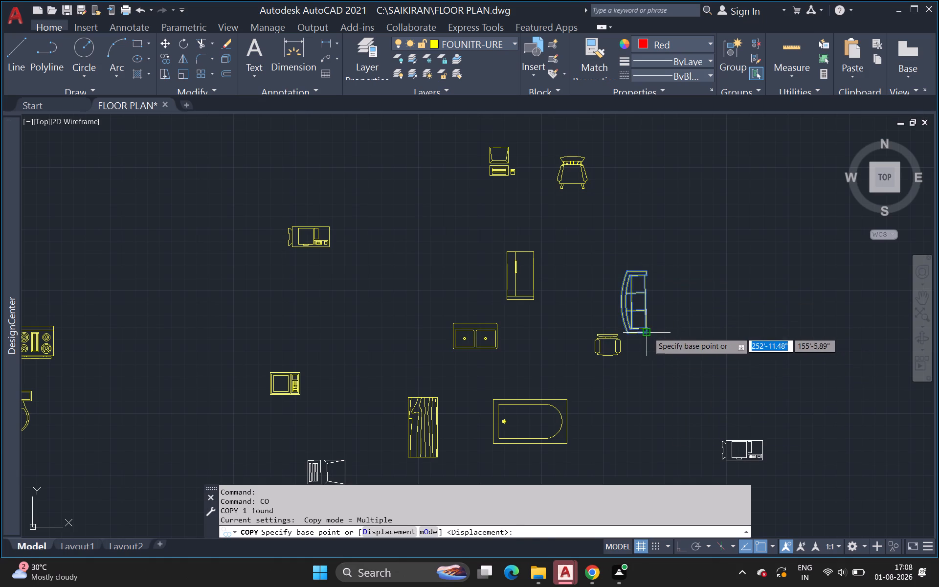
pyautogui.click(648, 332)
pyautogui.click(718, 335)
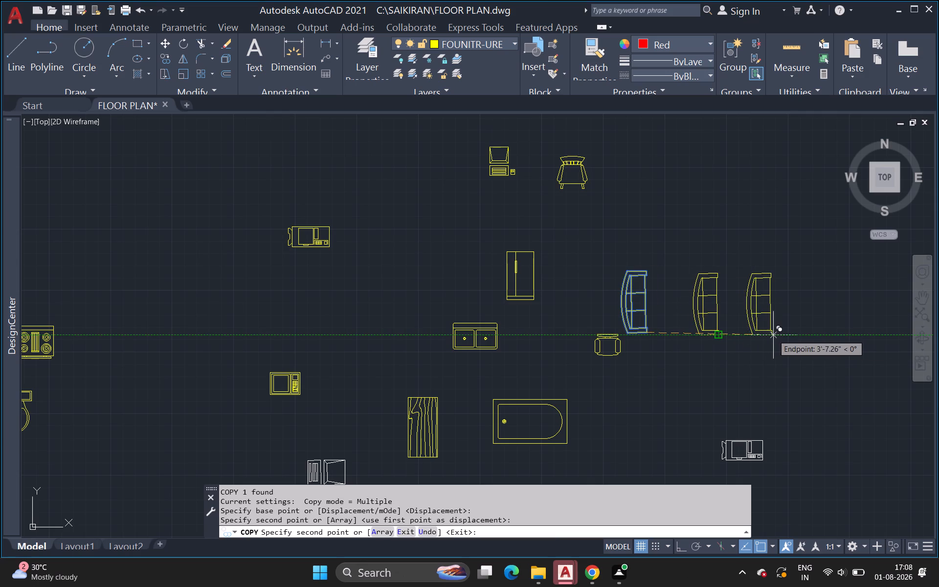
pyautogui.click(787, 345)
pyautogui.press('Escape')
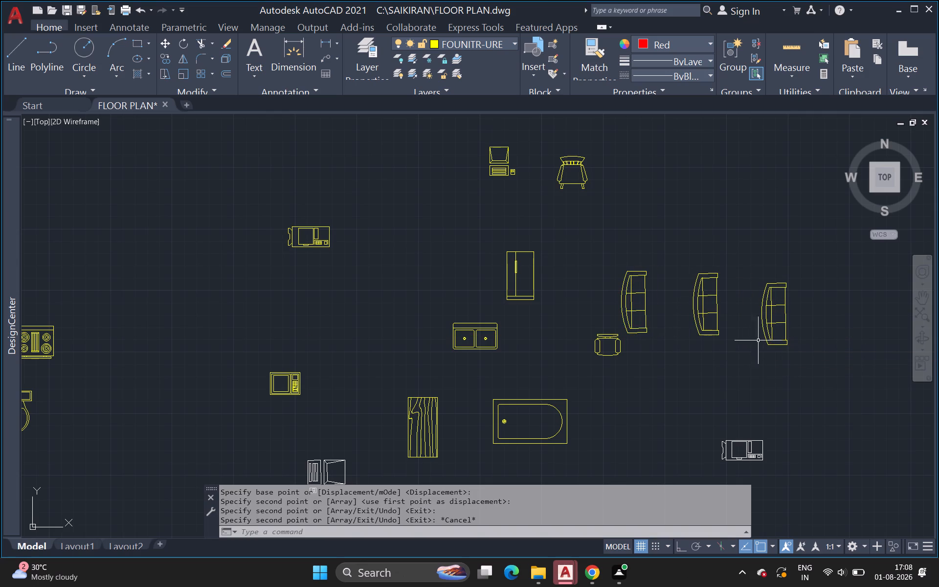
# Rotate the nearer sofa copy about 90 degrees counterclockwise about its lower-right corner so that its back faces down.
pyautogui.moveTo(672, 266); pyautogui.dragTo(683, 267)
pyautogui.click(736, 359)
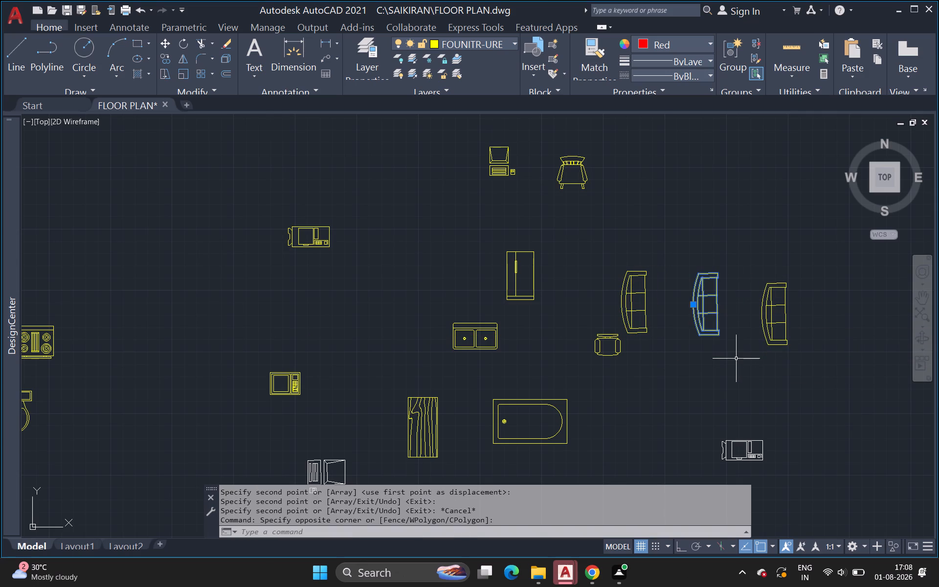
pyautogui.press('r')
pyautogui.press('o')
pyautogui.press('Return')
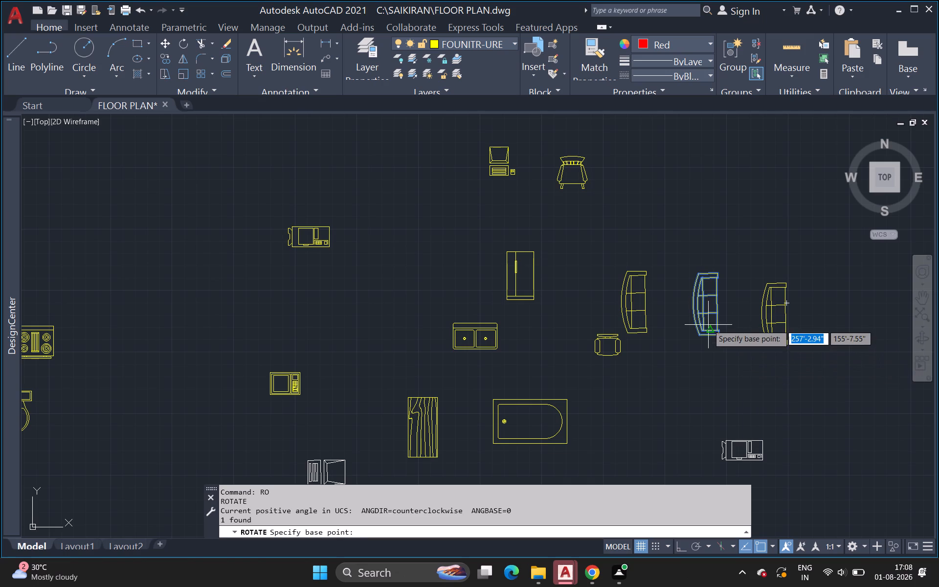
pyautogui.click(720, 340)
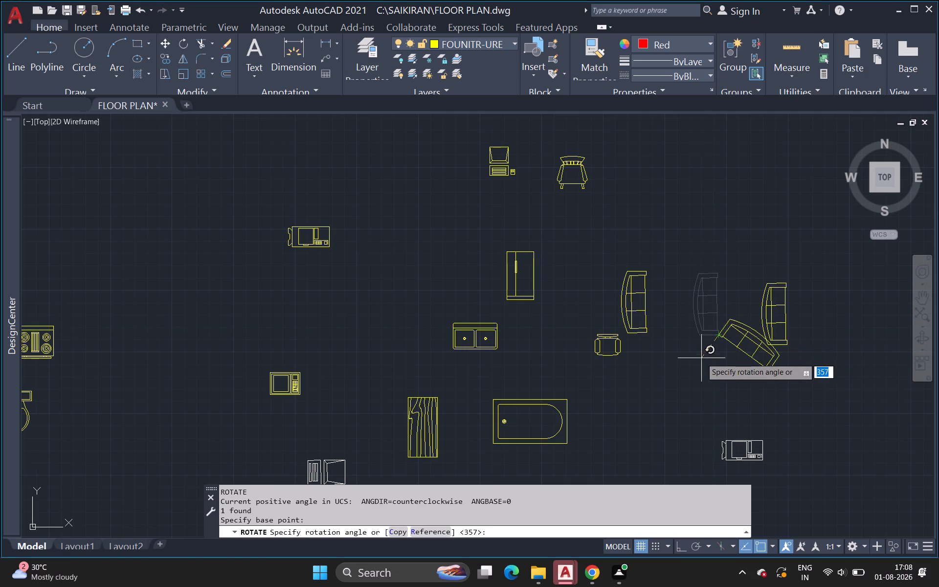
pyautogui.click(722, 271)
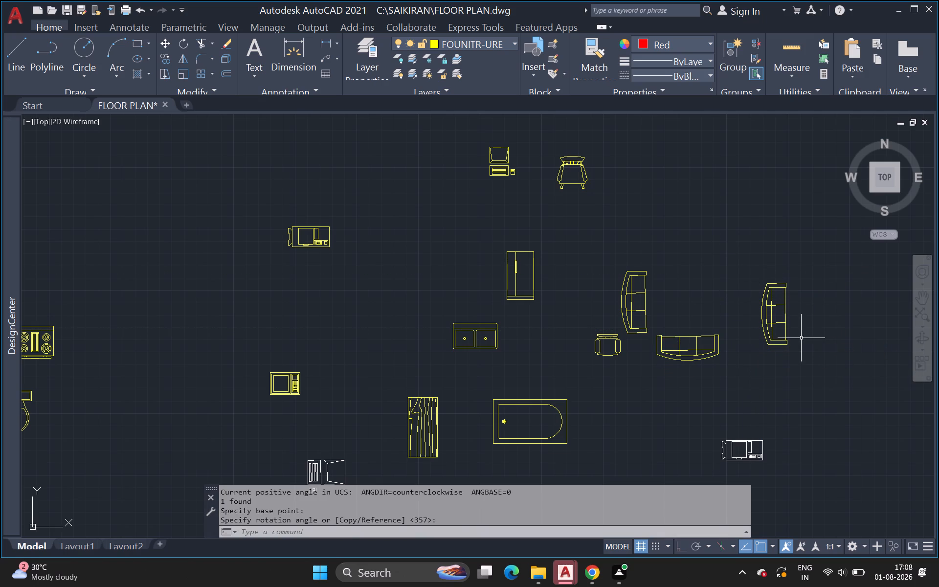
pyautogui.click(745, 277)
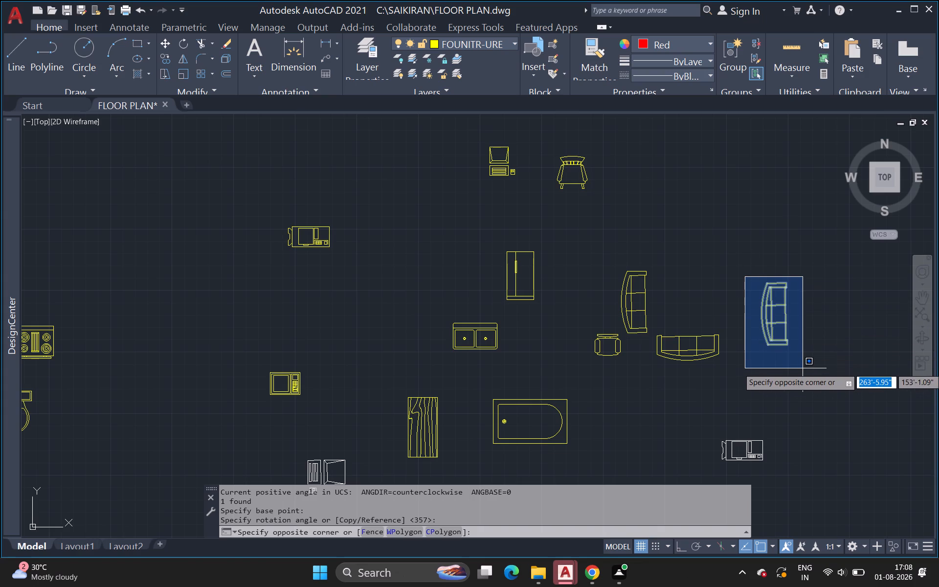
pyautogui.press('Escape')
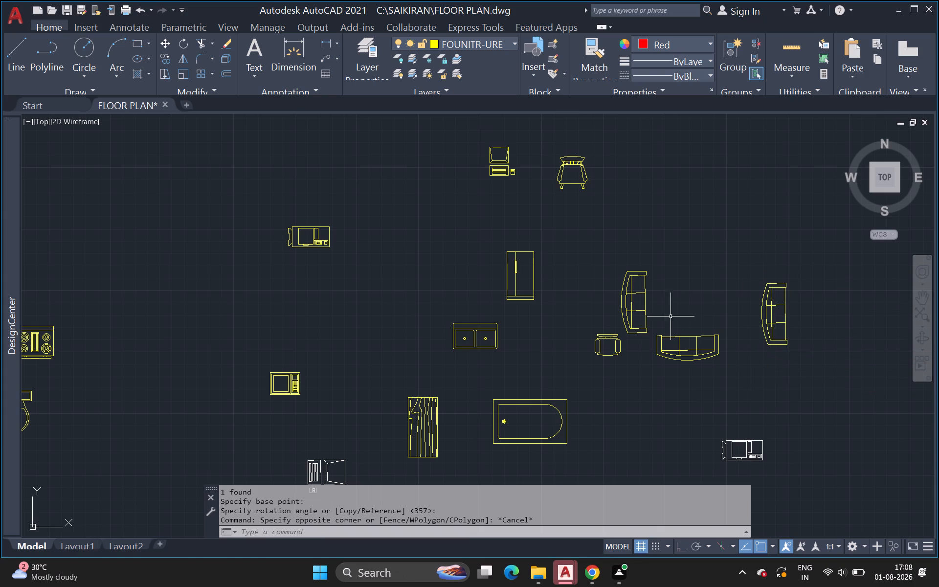
# Mirror the horizontal sofa copy across its open front edge, keeping the source sofa.
pyautogui.moveTo(652, 329); pyautogui.dragTo(654, 339)
pyautogui.click(737, 369)
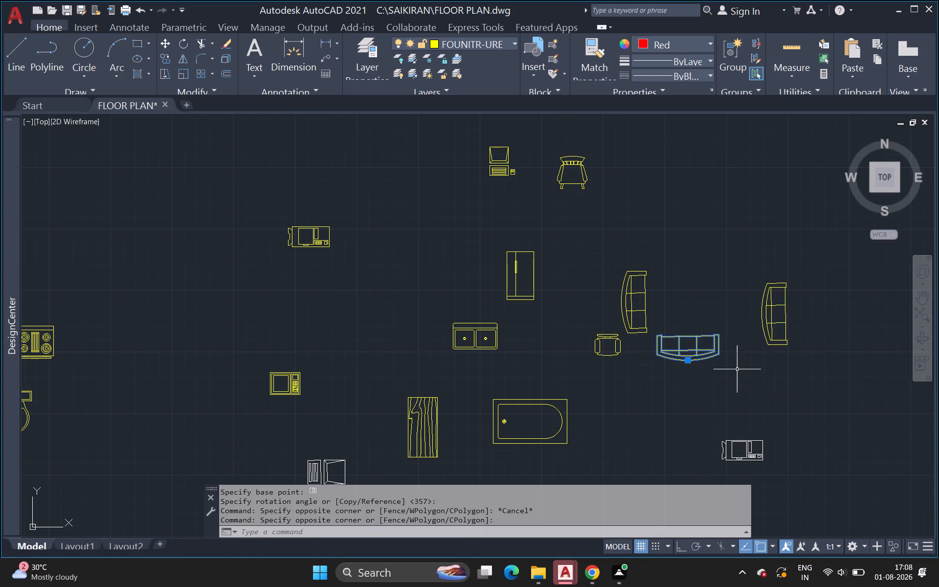
pyautogui.press('m')
pyautogui.press('i')
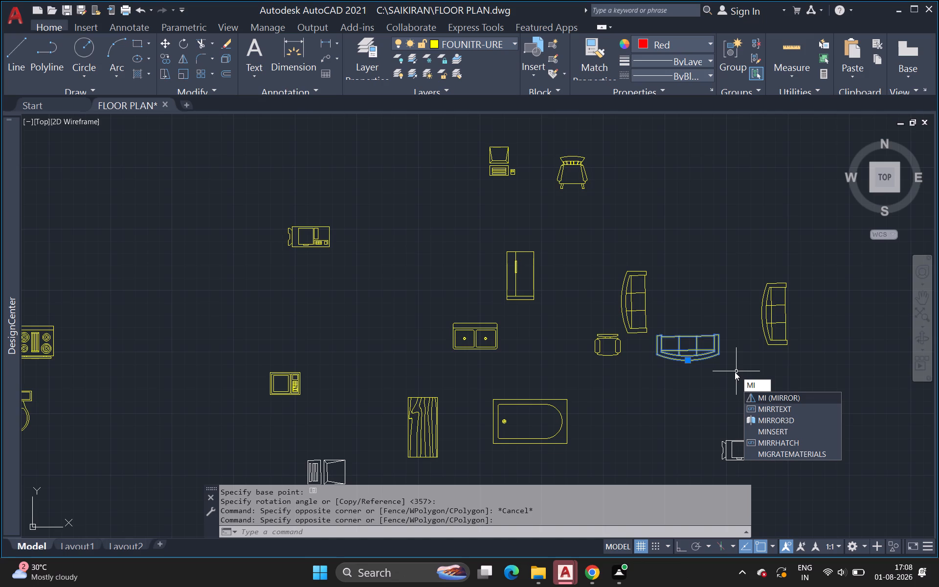
pyautogui.press('Return')
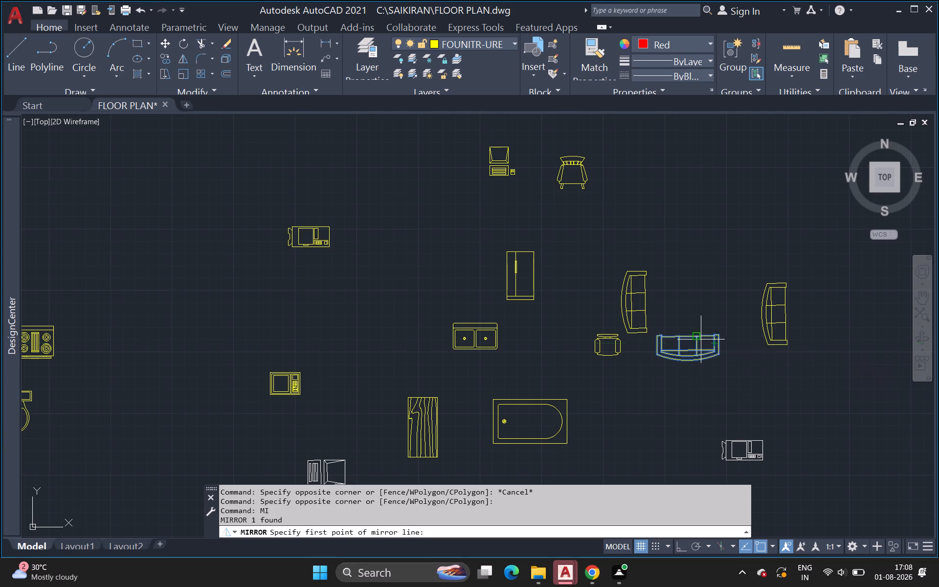
pyautogui.moveTo(720, 333); pyautogui.dragTo(728, 333)
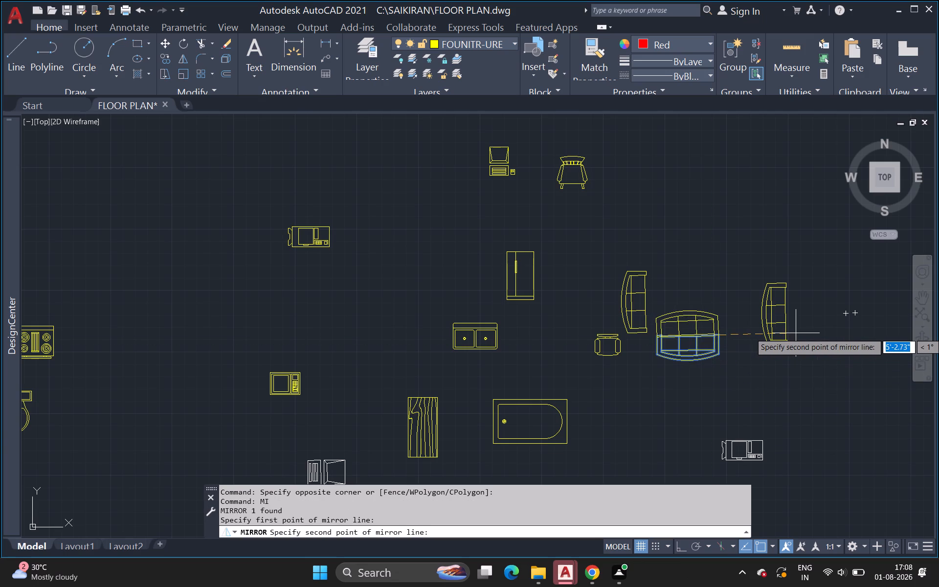
pyautogui.click(801, 334)
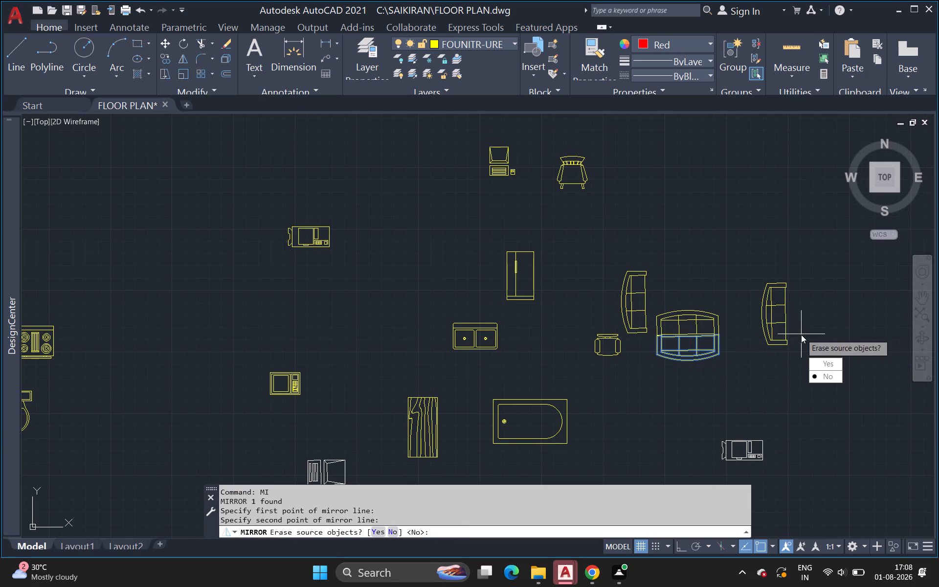
pyautogui.moveTo(819, 377); pyautogui.dragTo(801, 334)
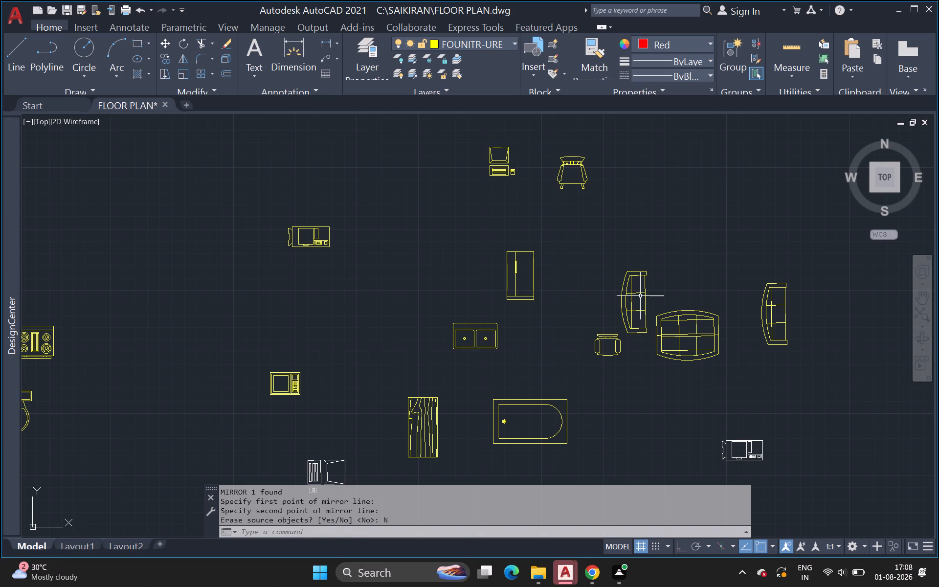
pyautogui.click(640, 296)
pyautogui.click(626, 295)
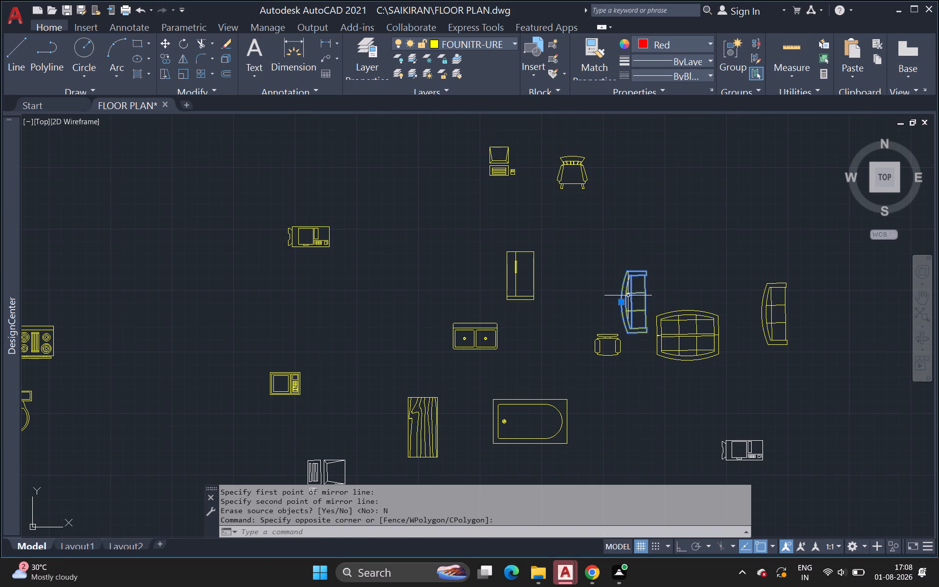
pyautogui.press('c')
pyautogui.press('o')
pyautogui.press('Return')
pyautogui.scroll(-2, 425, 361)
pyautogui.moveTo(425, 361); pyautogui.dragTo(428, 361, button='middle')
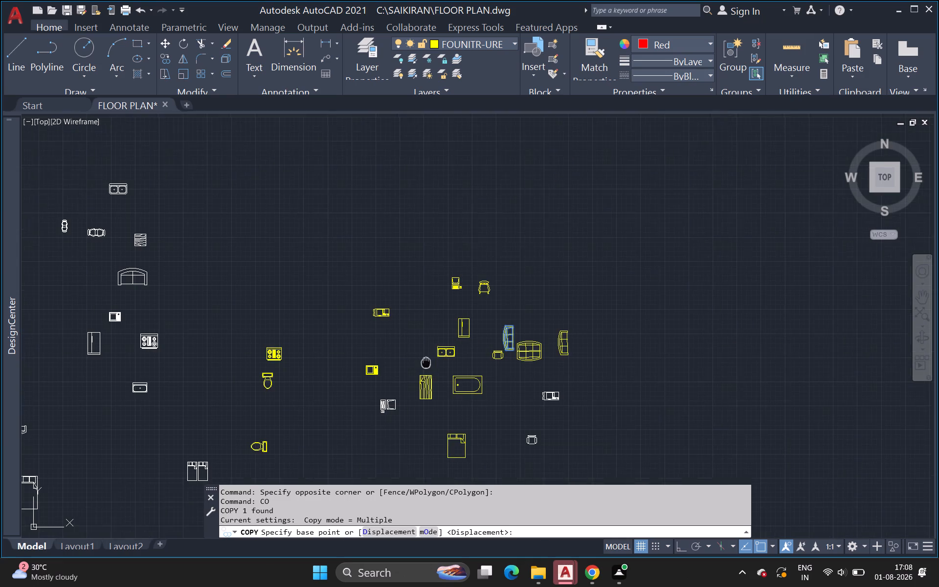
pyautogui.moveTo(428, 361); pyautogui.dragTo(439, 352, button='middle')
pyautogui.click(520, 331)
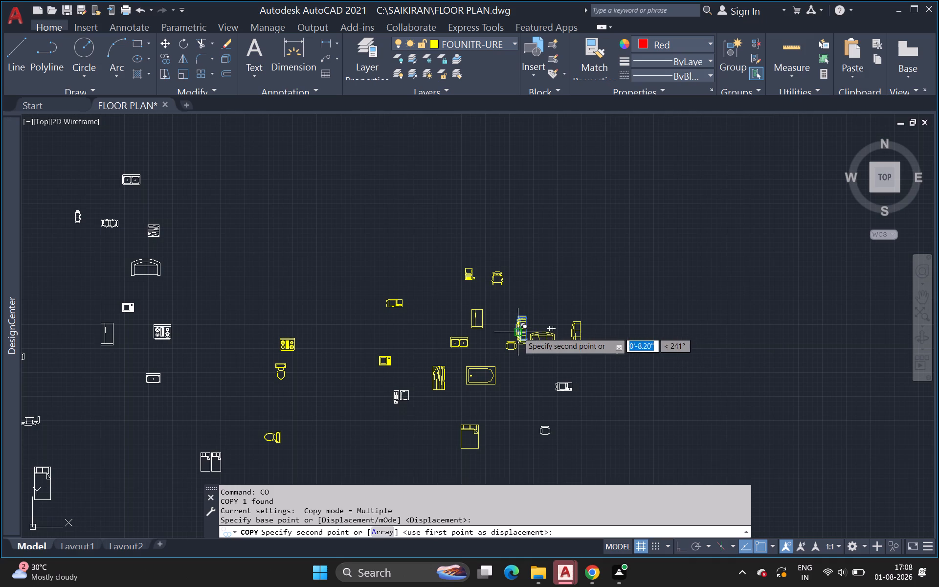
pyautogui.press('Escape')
# Copy the upright yellow sofa beside the horizontal pair into C.BEDROOM, placing it between the outer wall and the bed.
pyautogui.click(520, 325)
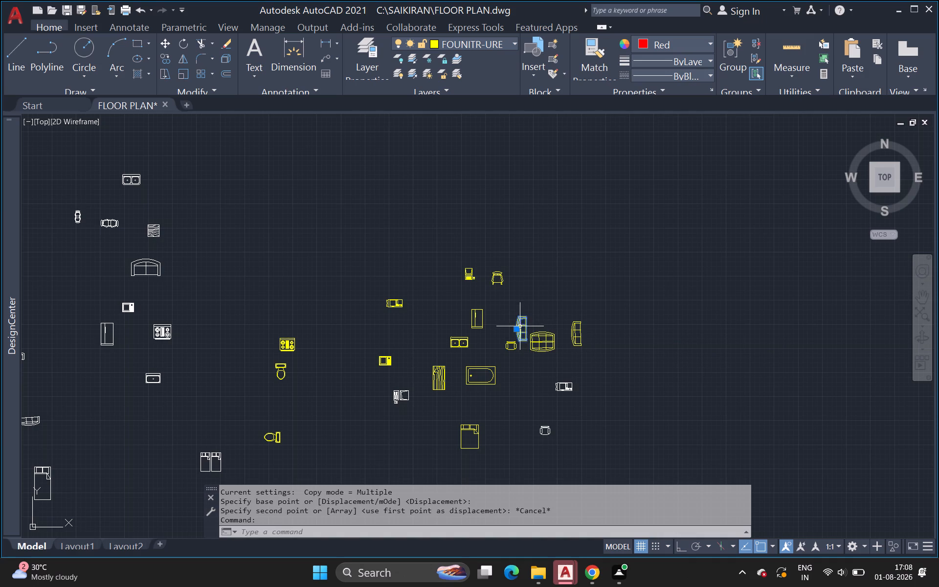
pyautogui.press('c')
pyautogui.press('o')
pyautogui.press('Return')
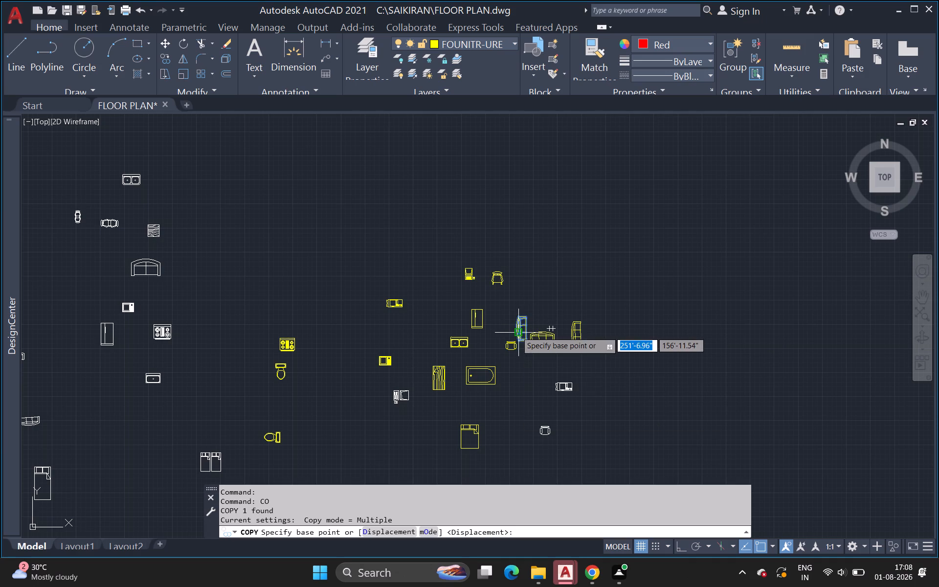
pyautogui.scroll(2, 514, 332)
pyautogui.click(519, 330)
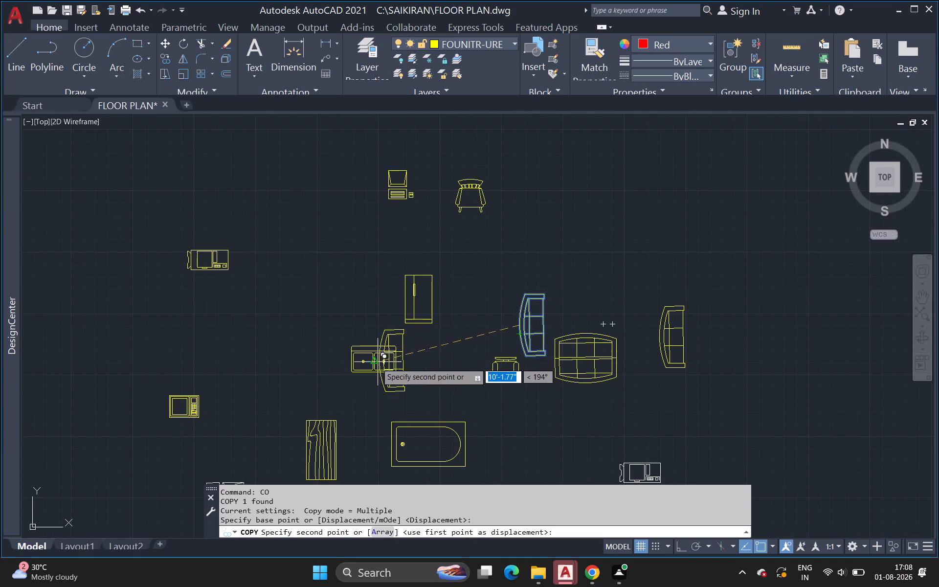
pyautogui.moveTo(377, 363); pyautogui.dragTo(499, 272, button='middle')
pyautogui.scroll(-1, 377, 363)
pyautogui.scroll(1, 499, 272)
pyautogui.moveTo(100, 357); pyautogui.dragTo(393, 321, button='middle')
pyautogui.scroll(-1, 100, 357)
pyautogui.scroll(-2, 49, 321)
pyautogui.moveTo(49, 322); pyautogui.dragTo(324, 295, button='middle')
pyautogui.scroll(4, 211, 318)
pyautogui.moveTo(92, 313); pyautogui.dragTo(378, 312, button='middle')
pyautogui.scroll(-1, 92, 313)
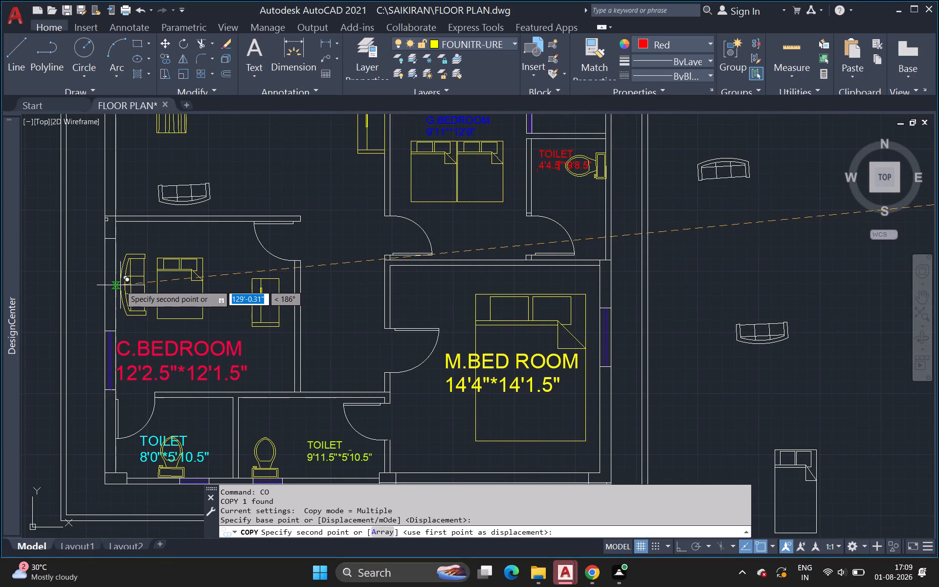
pyautogui.click(121, 285)
pyautogui.scroll(-1, 453, 354)
pyautogui.moveTo(453, 354); pyautogui.dragTo(454, 354, button='middle')
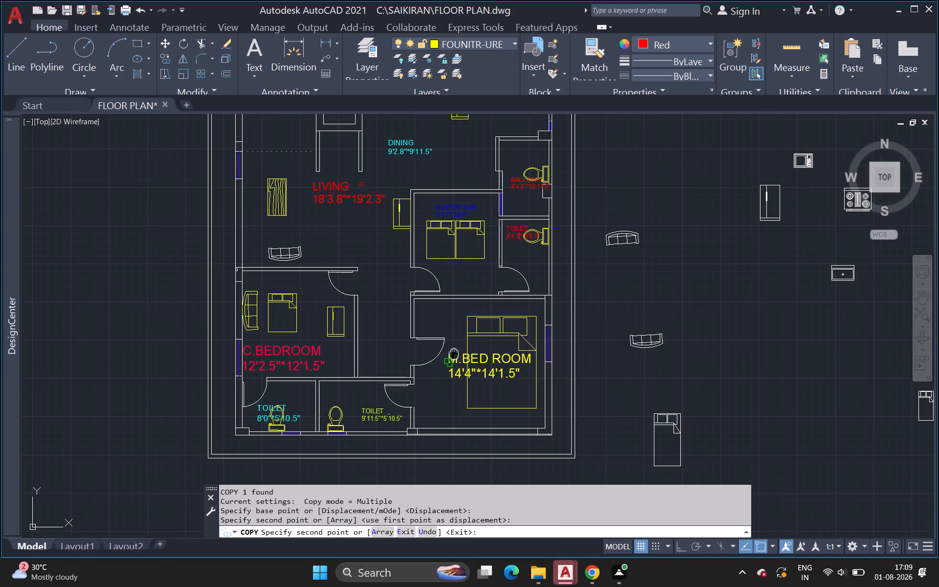
pyautogui.moveTo(454, 354); pyautogui.dragTo(263, 332, button='middle')
pyautogui.scroll(-1, 267, 332)
pyautogui.scroll(-1, 782, 344)
pyautogui.moveTo(782, 344); pyautogui.dragTo(343, 362, button='middle')
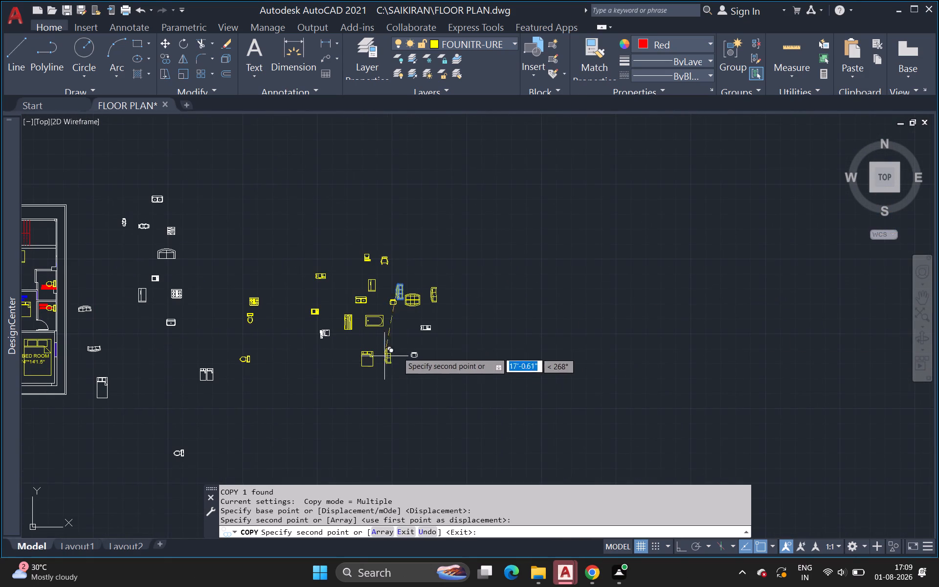
pyautogui.press('Escape')
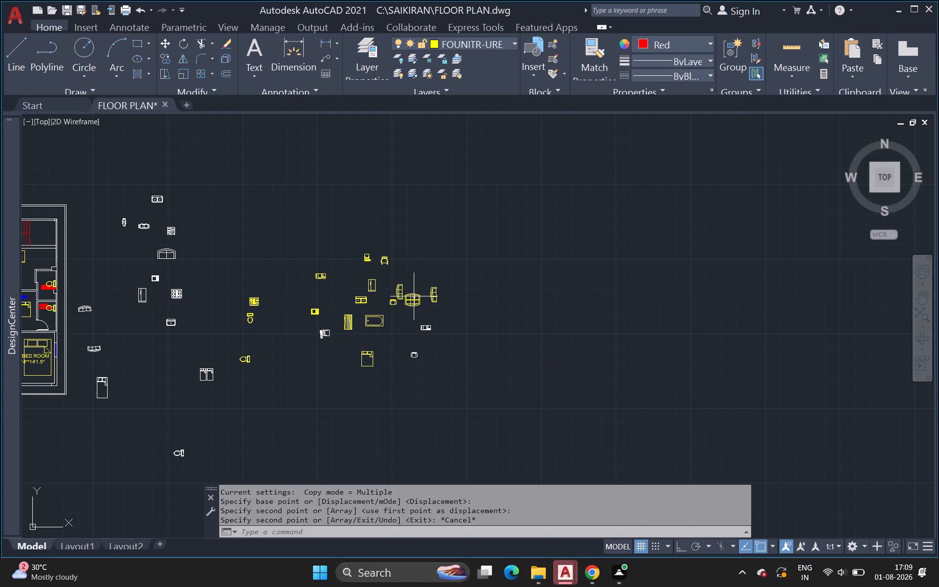
# Copy the upper sofa of the mirrored yellow pair into C.BEDROOM, placing it just above the bed's headboard.
pyautogui.click(412, 301)
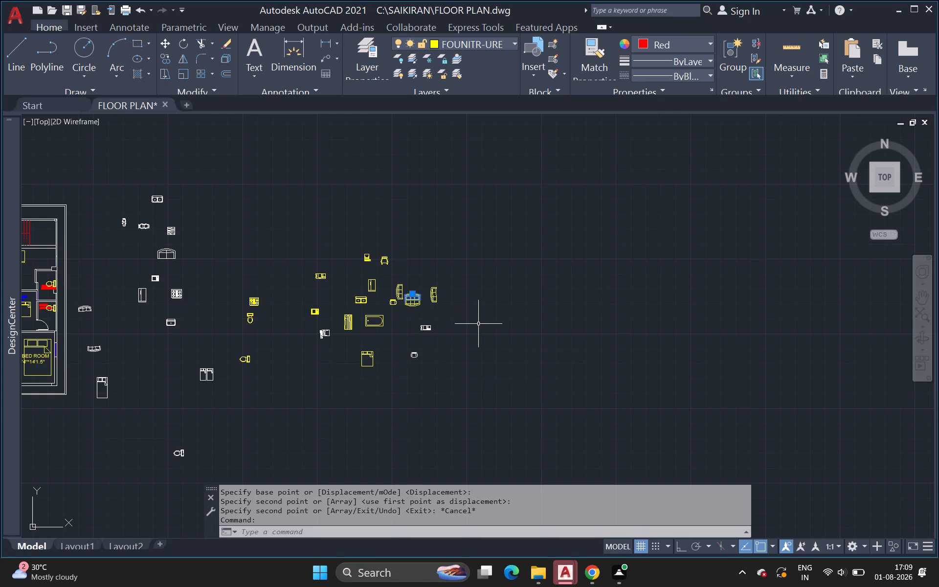
pyautogui.press('space')
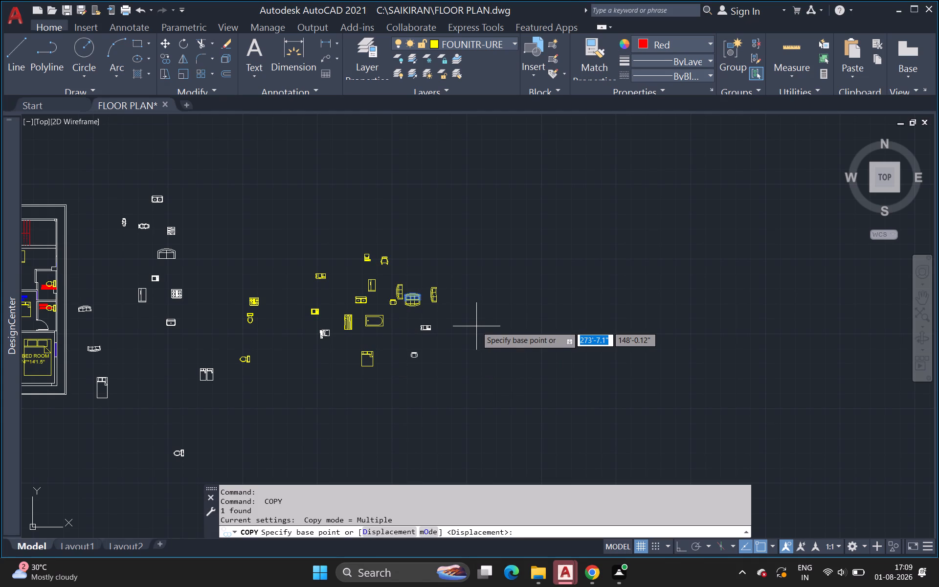
pyautogui.click(413, 297)
pyautogui.moveTo(148, 312); pyautogui.dragTo(411, 326, button='middle')
pyautogui.scroll(-1, 148, 312)
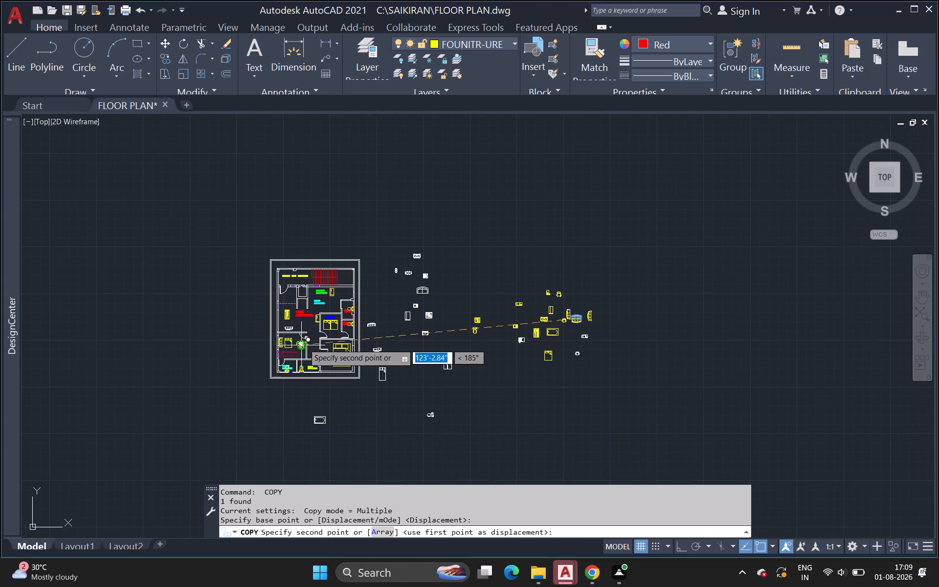
pyautogui.scroll(4, 307, 341)
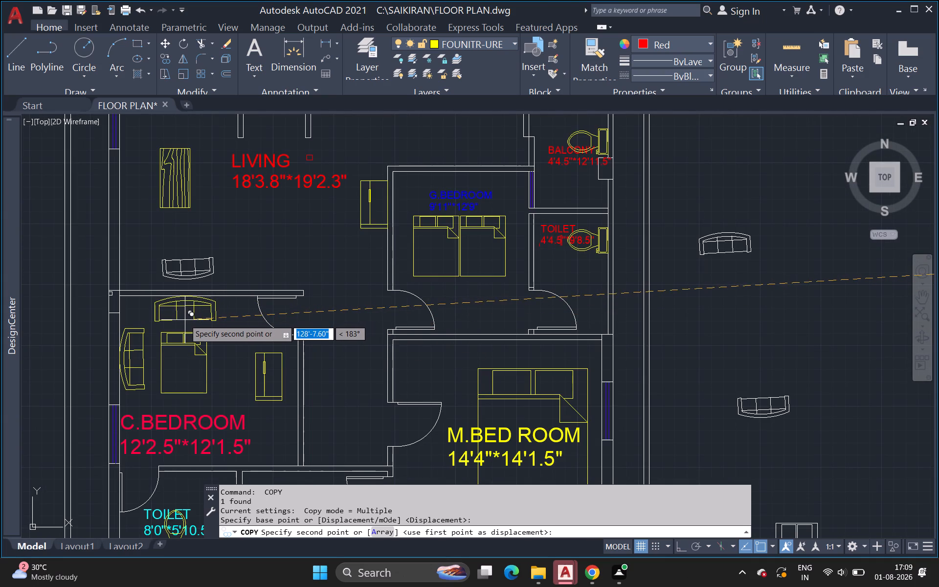
pyautogui.click(185, 323)
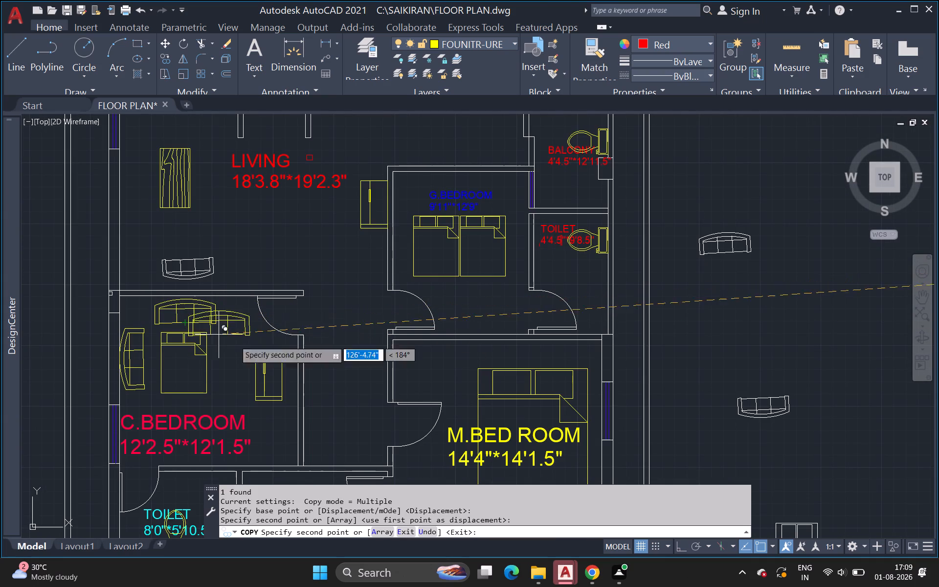
pyautogui.press('Escape')
# Copy the lower sofa of the mirrored yellow pair into C.BEDROOM, placing it just below the foot of the bed.
pyautogui.scroll(-1, 784, 362)
pyautogui.moveTo(784, 362); pyautogui.dragTo(715, 380, button='middle')
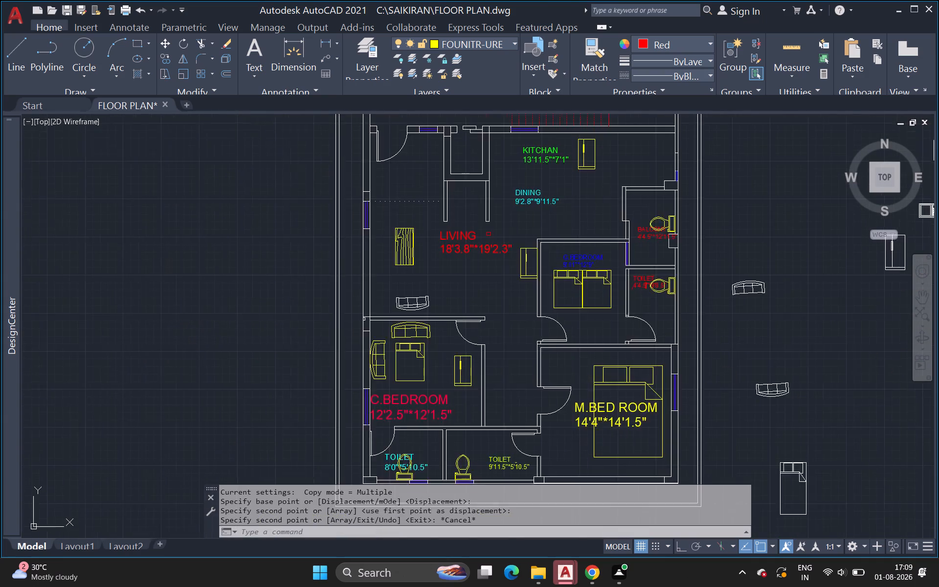
pyautogui.moveTo(715, 380); pyautogui.dragTo(391, 390, button='middle')
pyautogui.moveTo(813, 327); pyautogui.dragTo(305, 381, button='middle')
pyautogui.scroll(-1, 811, 330)
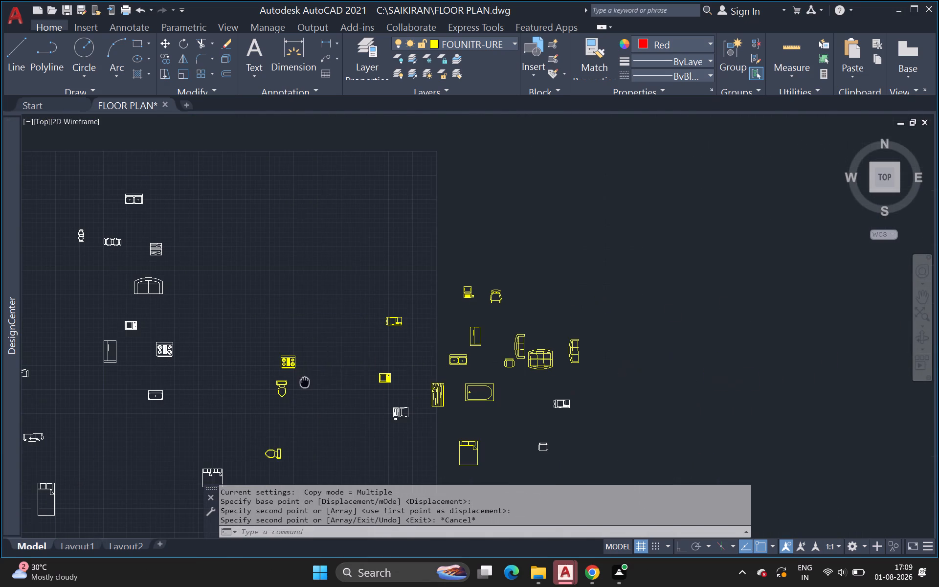
pyautogui.click(540, 367)
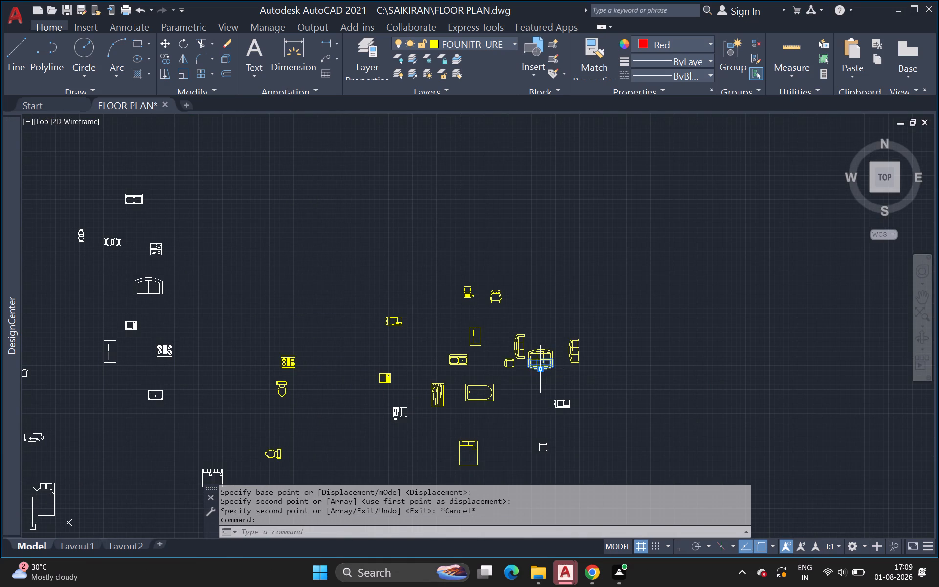
pyautogui.press('space')
pyautogui.click(544, 371)
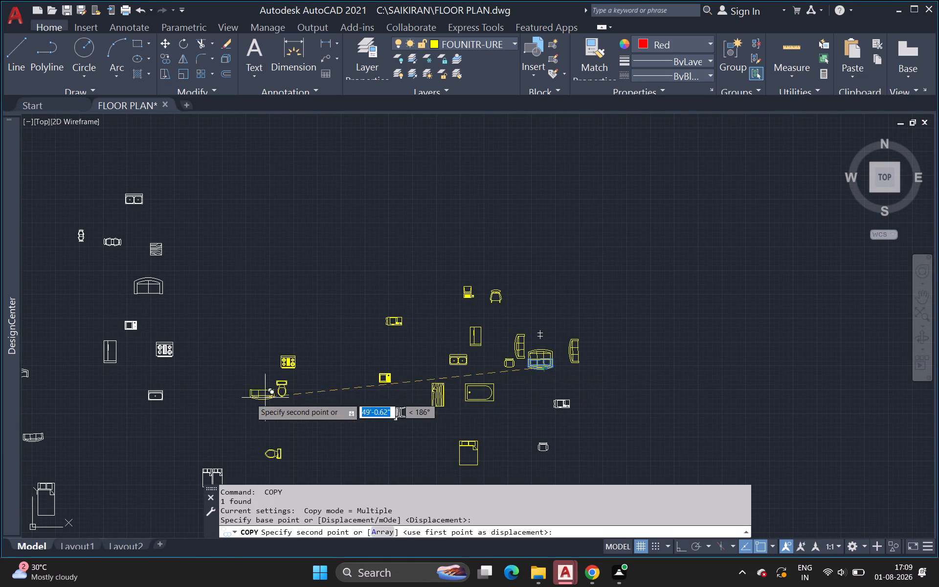
pyautogui.scroll(-1, 232, 397)
pyautogui.moveTo(232, 397); pyautogui.dragTo(474, 350, button='middle')
pyautogui.scroll(2, 179, 337)
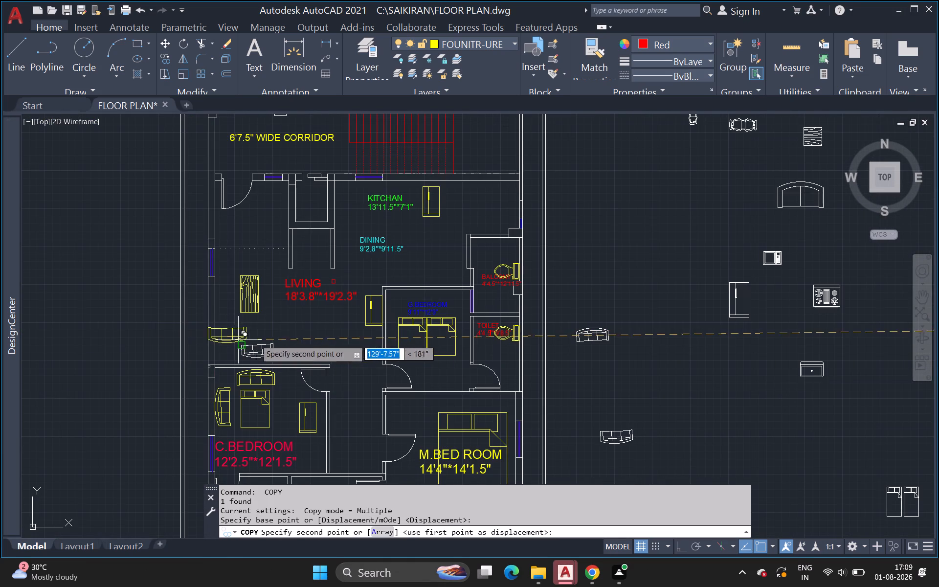
pyautogui.click(259, 445)
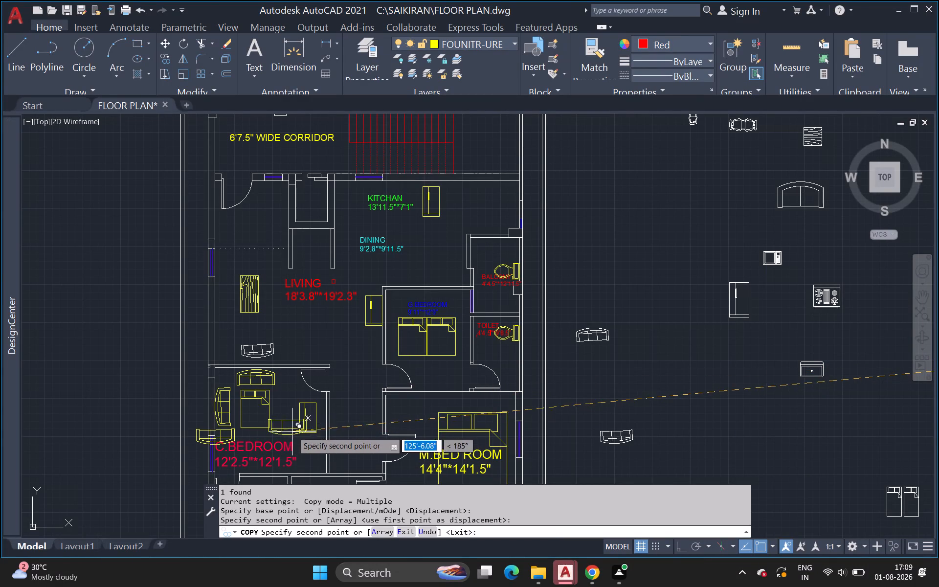
pyautogui.click(260, 447)
pyautogui.press('Escape')
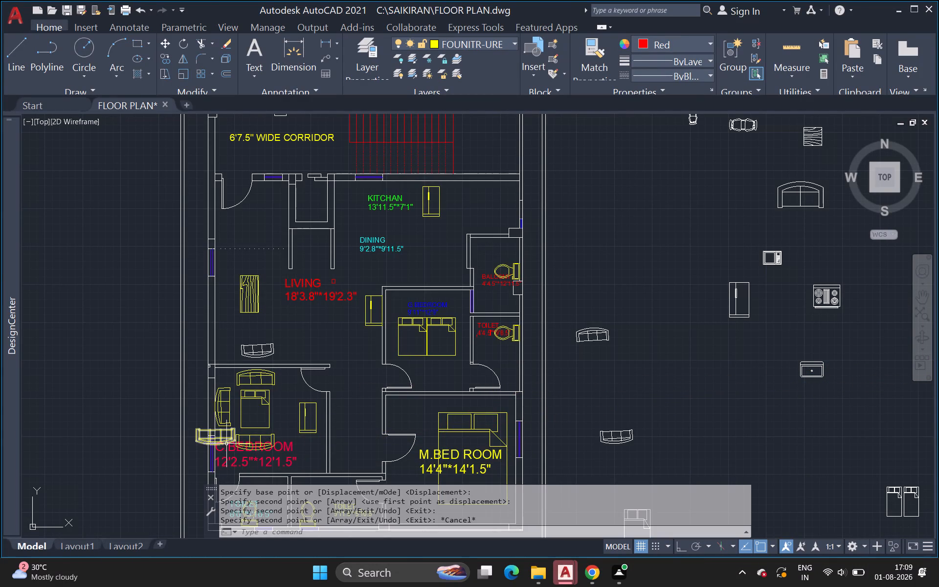
# Erase the stray yellow sofa copy that straddles the outer wall of C.BEDROOM.
pyautogui.click(226, 443)
pyautogui.press('Delete')
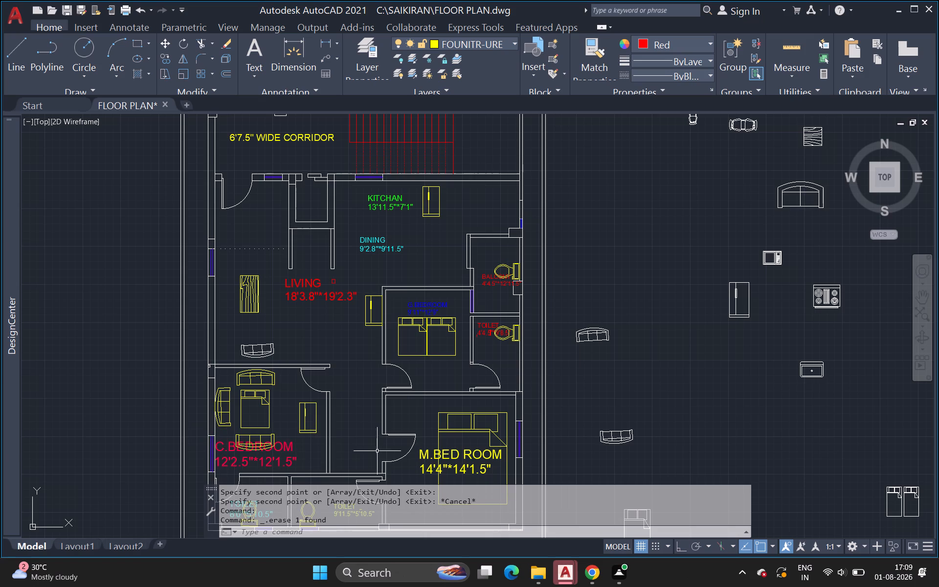
# Erase the old white sofa in the LIVING room above the C.BEDROOM wall.
pyautogui.scroll(-1, 406, 420)
pyautogui.moveTo(405, 420); pyautogui.dragTo(316, 366, button='middle')
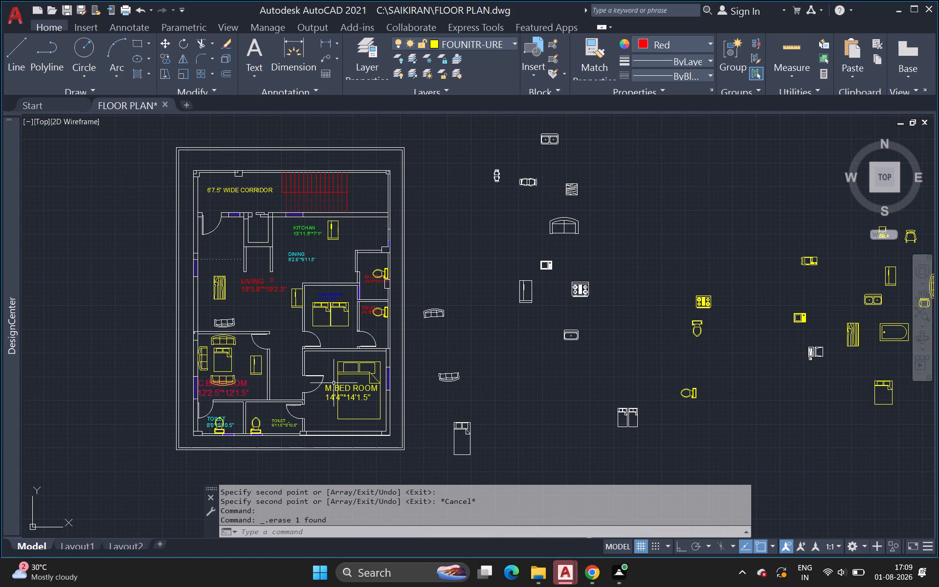
pyautogui.click(235, 321)
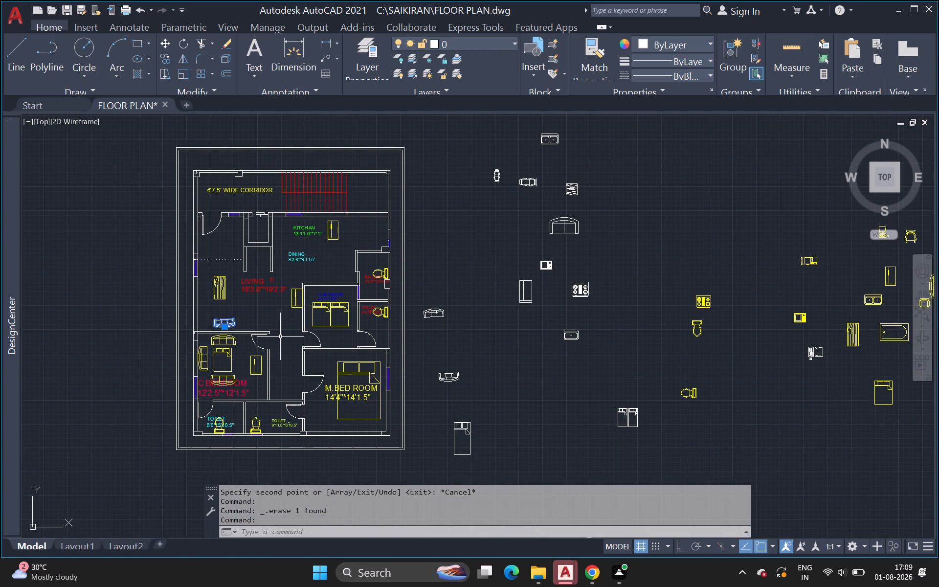
pyautogui.press('Delete')
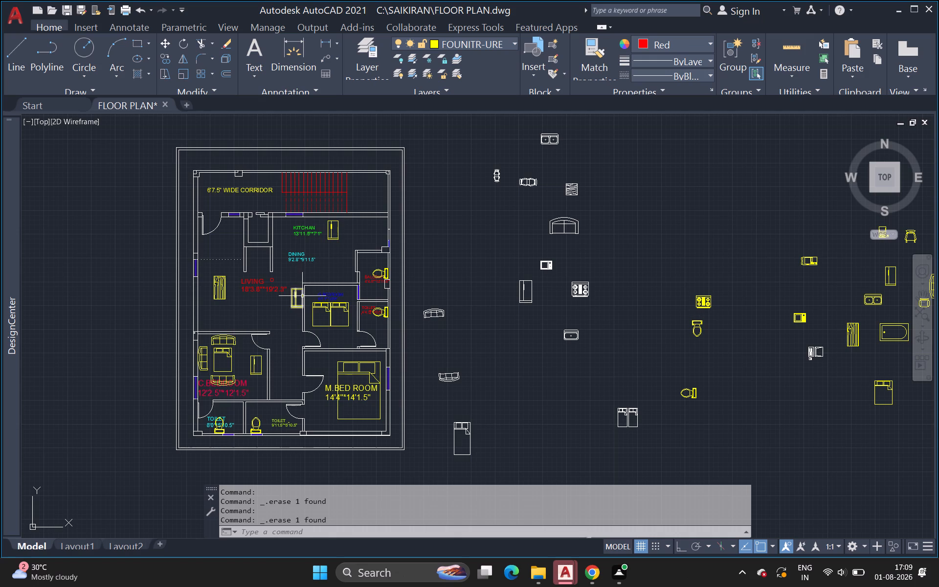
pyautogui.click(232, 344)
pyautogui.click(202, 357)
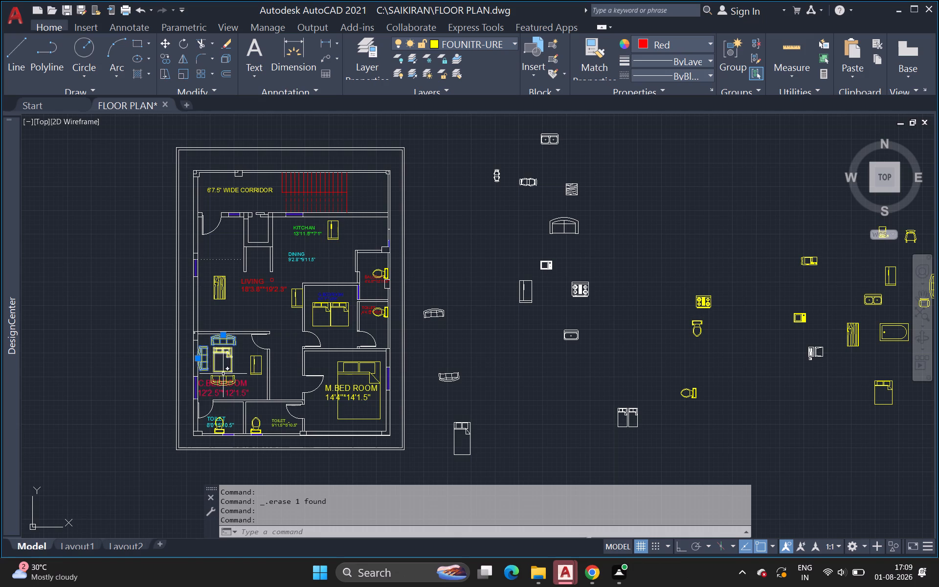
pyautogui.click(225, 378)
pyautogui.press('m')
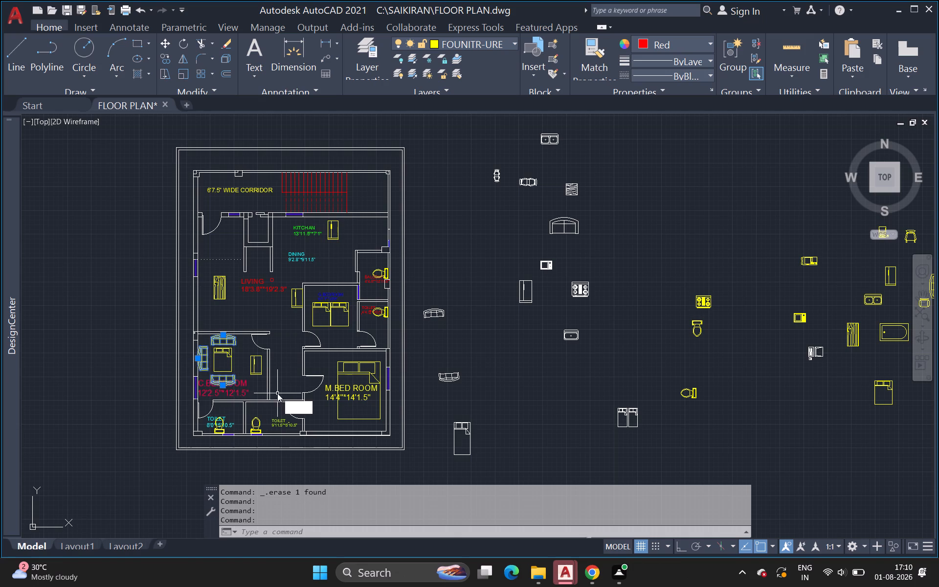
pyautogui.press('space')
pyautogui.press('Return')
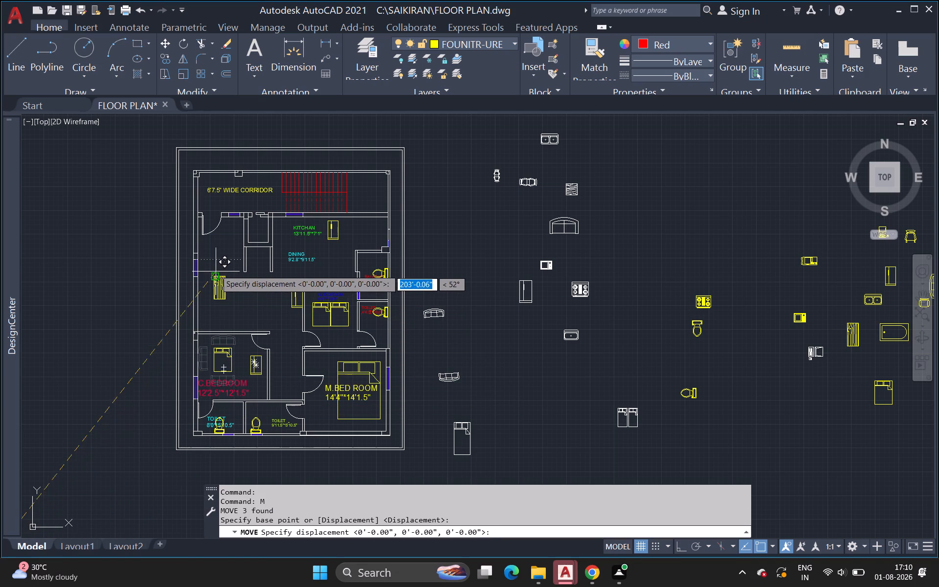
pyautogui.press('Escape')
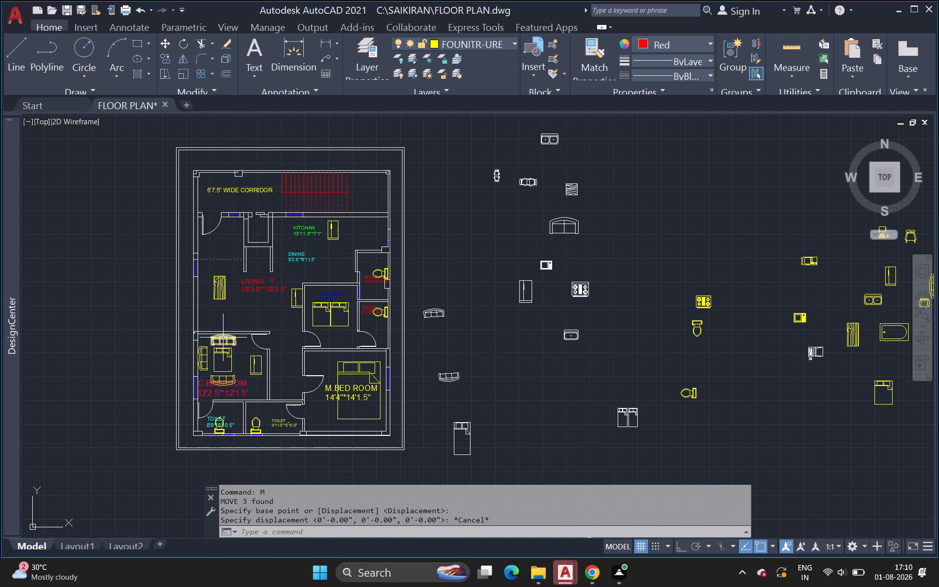
# Move the three yellow sofas from C.BEDROOM about 12'-9" up into the LIVING room, arranging them around the wooden table.
pyautogui.click(223, 338)
pyautogui.click(206, 353)
pyautogui.click(222, 381)
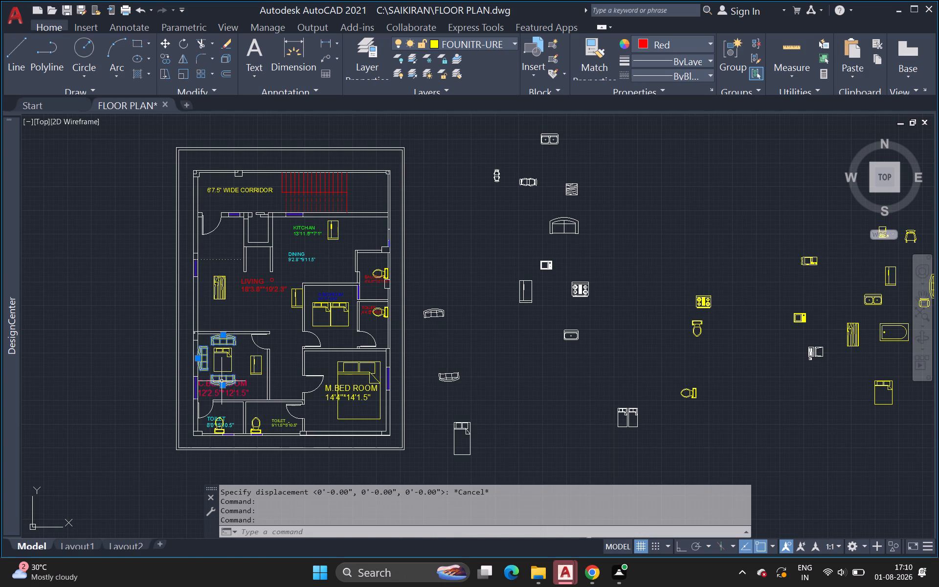
pyautogui.press('m')
pyautogui.press('space')
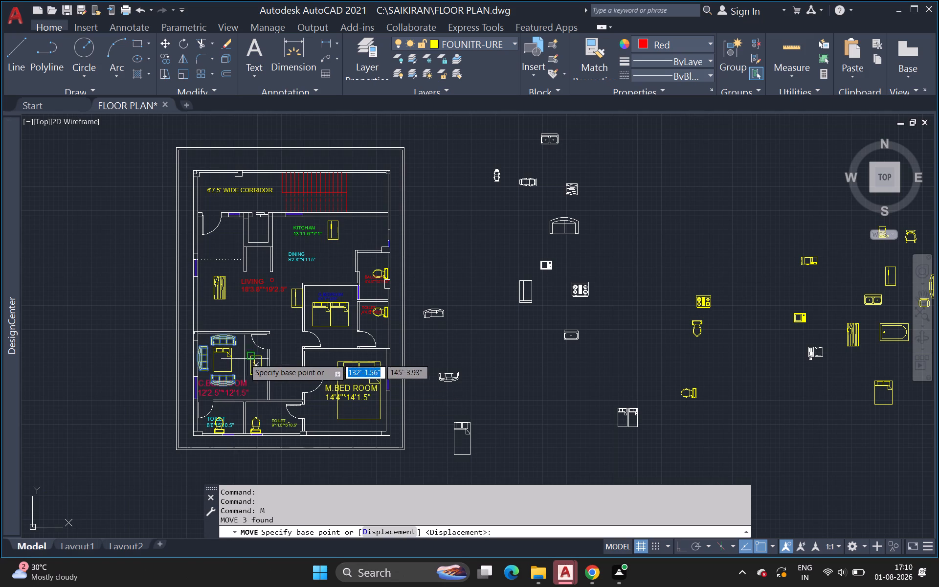
pyautogui.click(228, 341)
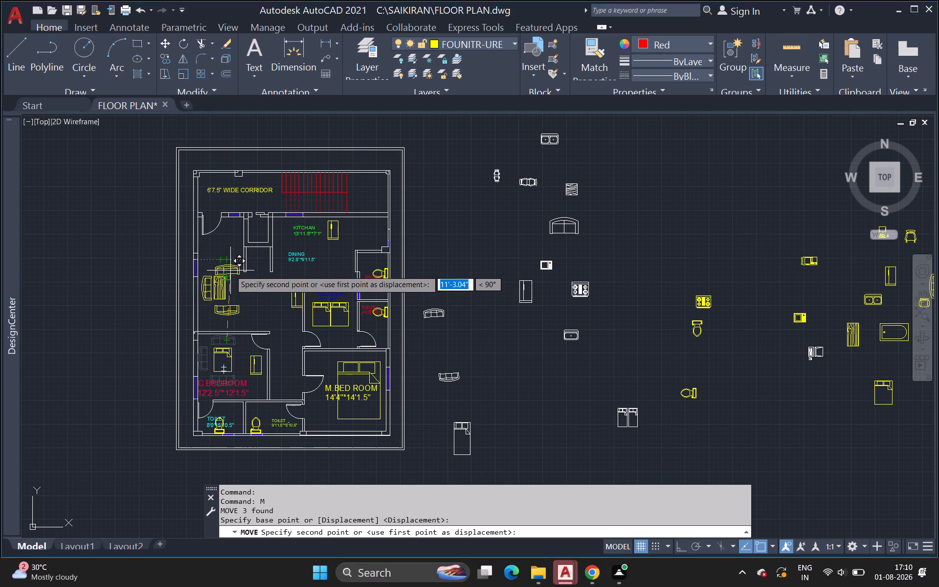
pyautogui.scroll(2, 231, 270)
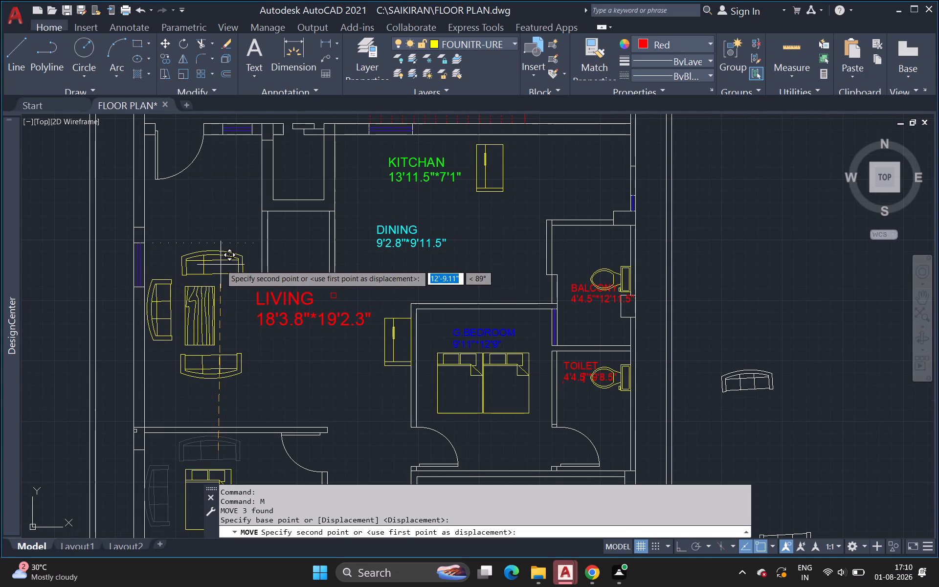
pyautogui.click(221, 265)
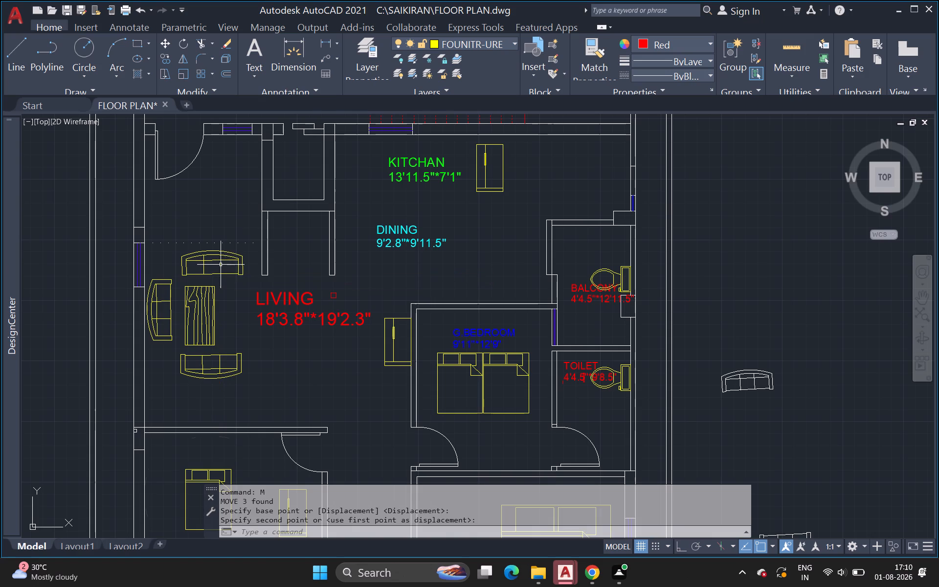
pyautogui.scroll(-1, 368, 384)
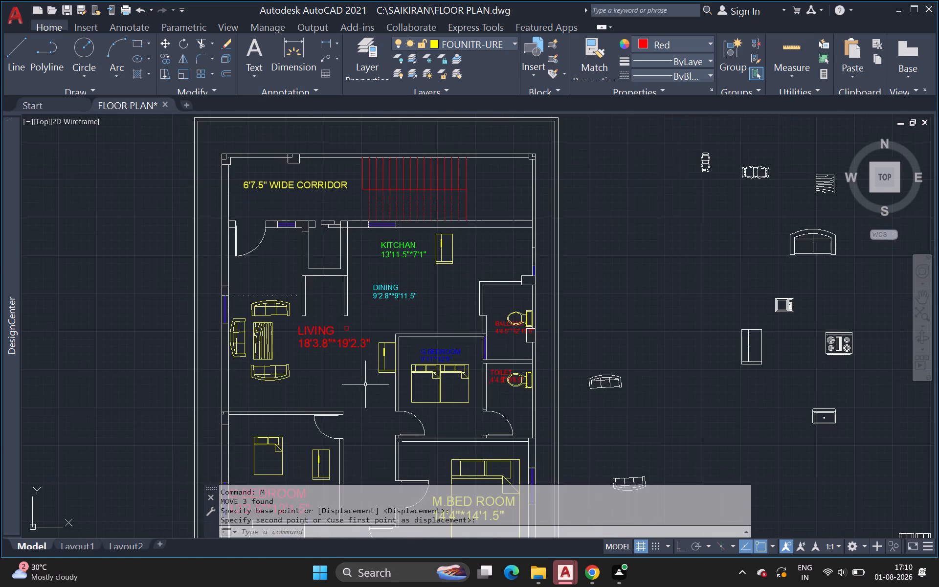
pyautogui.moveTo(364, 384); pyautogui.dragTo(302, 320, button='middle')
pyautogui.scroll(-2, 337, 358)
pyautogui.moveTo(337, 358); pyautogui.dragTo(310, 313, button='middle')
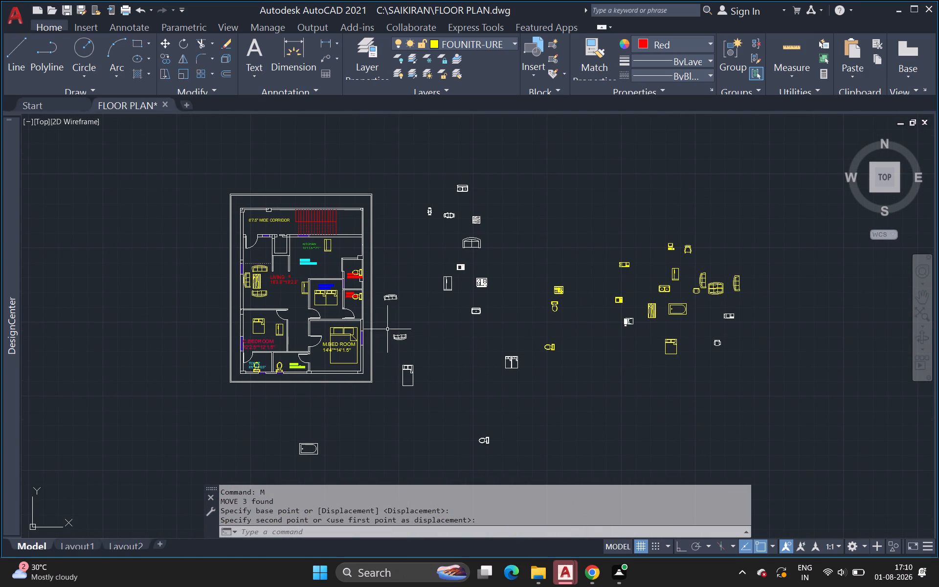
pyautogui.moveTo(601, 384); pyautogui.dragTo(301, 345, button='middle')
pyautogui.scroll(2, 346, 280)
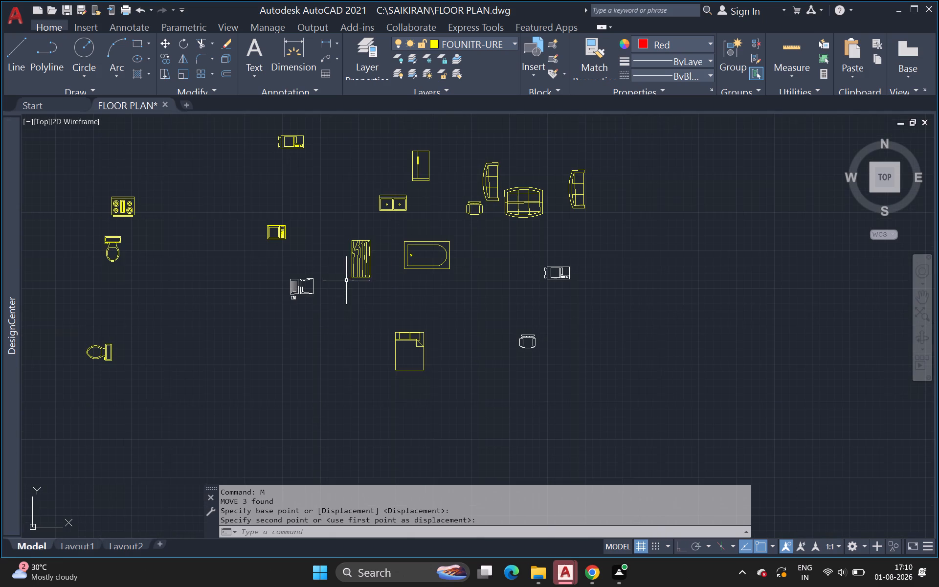
# Copy the yellow vertical wooden table to the empty area about 22'-5" to its lower left, right of the yellow toilet blocks.
pyautogui.click(348, 232)
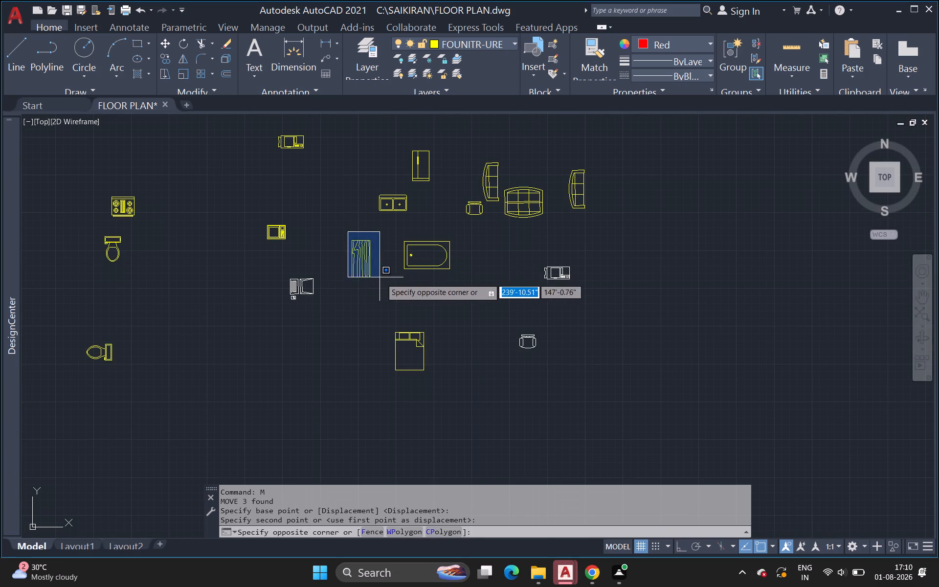
pyautogui.click(381, 284)
pyautogui.press('c')
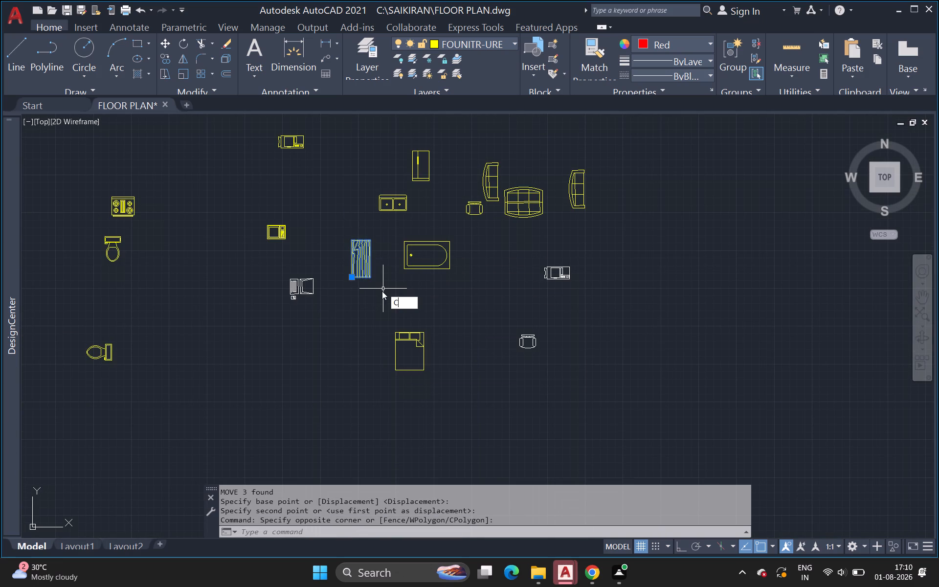
pyautogui.press('o')
pyautogui.press('Return')
pyautogui.click(367, 270)
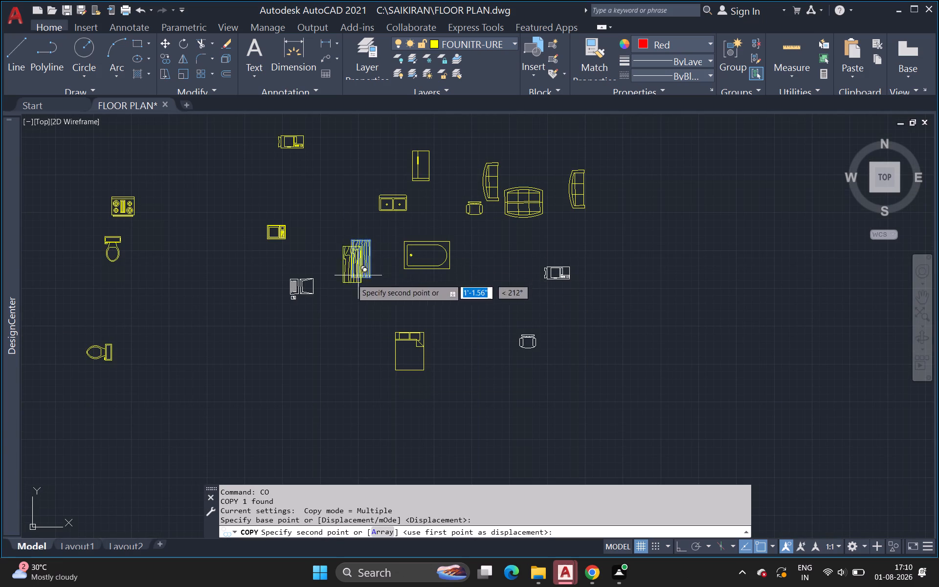
pyautogui.scroll(-1, 218, 311)
pyautogui.moveTo(218, 311); pyautogui.dragTo(562, 315, button='middle')
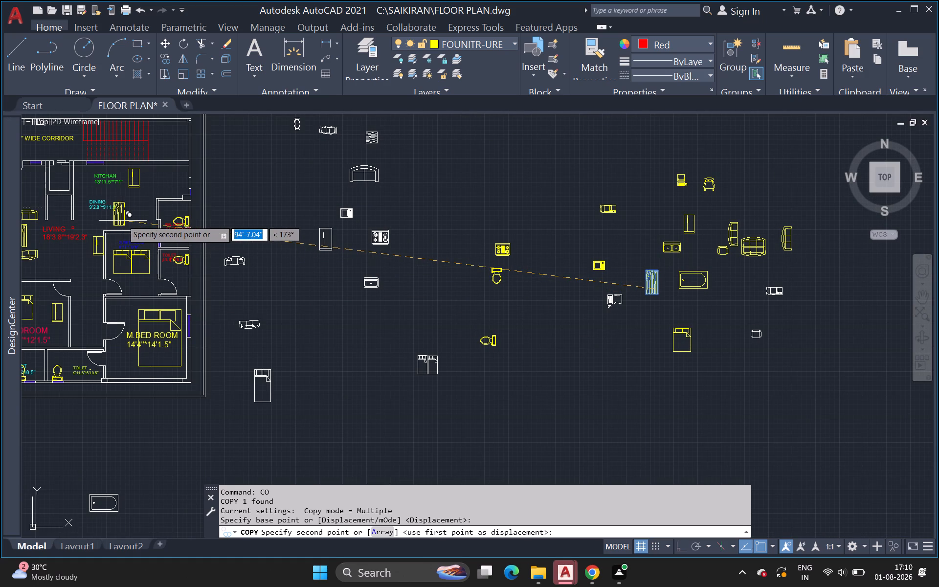
pyautogui.click(558, 370)
pyautogui.press('Escape')
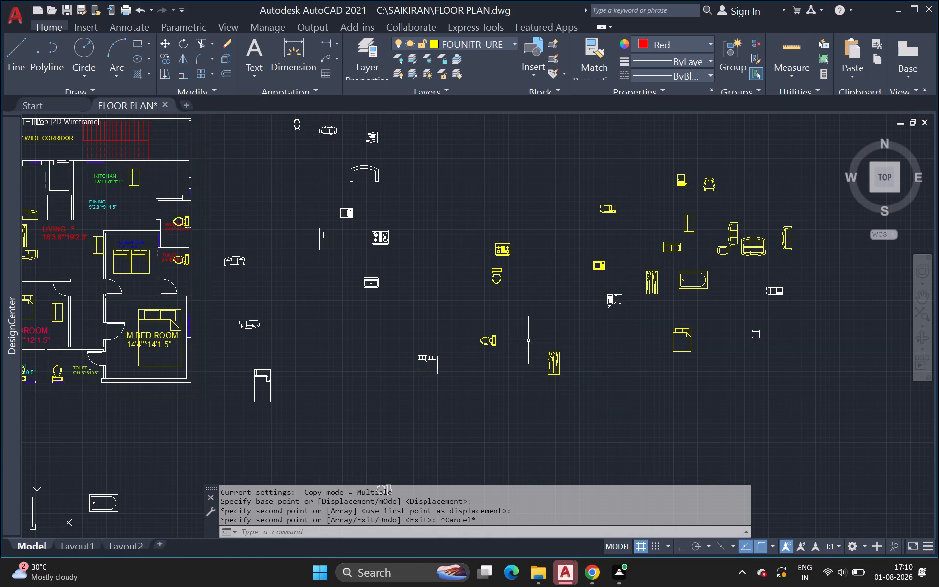
# Scale the wooden table copy down freehand from its lower-left corner to roughly three quarters of its size.
pyautogui.click(528, 340)
pyautogui.click(604, 398)
pyautogui.write('SC')
pyautogui.press('Return')
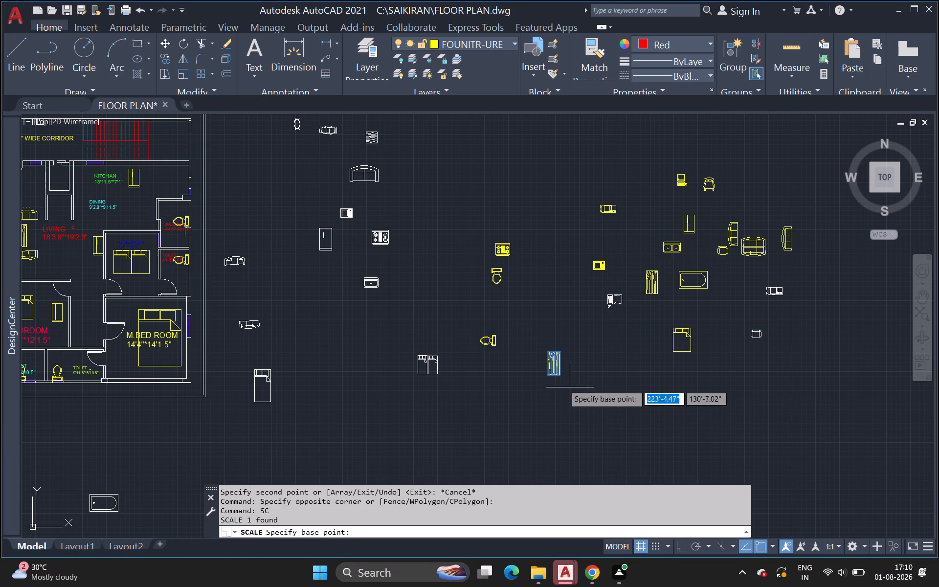
pyautogui.click(549, 374)
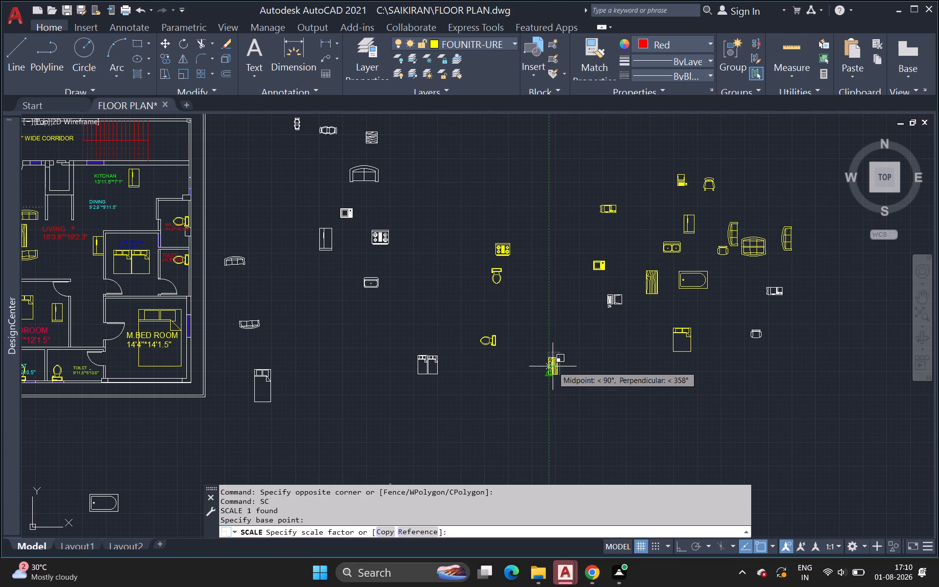
pyautogui.click(553, 366)
# Rotate the reduced table copy a quarter turn clockwise about its lower-right corner so it lies horizontally.
pyautogui.click(543, 352)
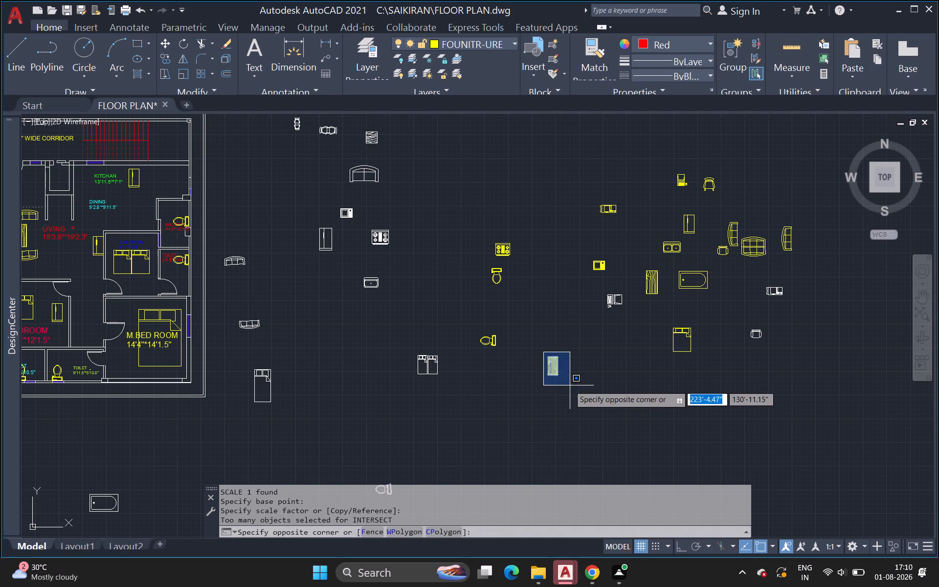
pyautogui.click(568, 386)
pyautogui.press('e')
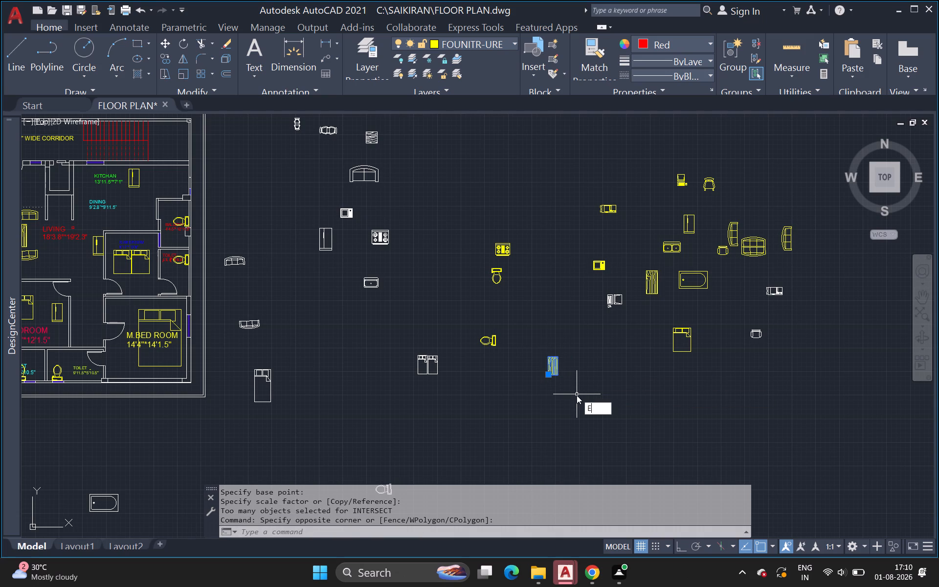
pyautogui.press('BackSpace')
pyautogui.write('RO')
pyautogui.press('Return')
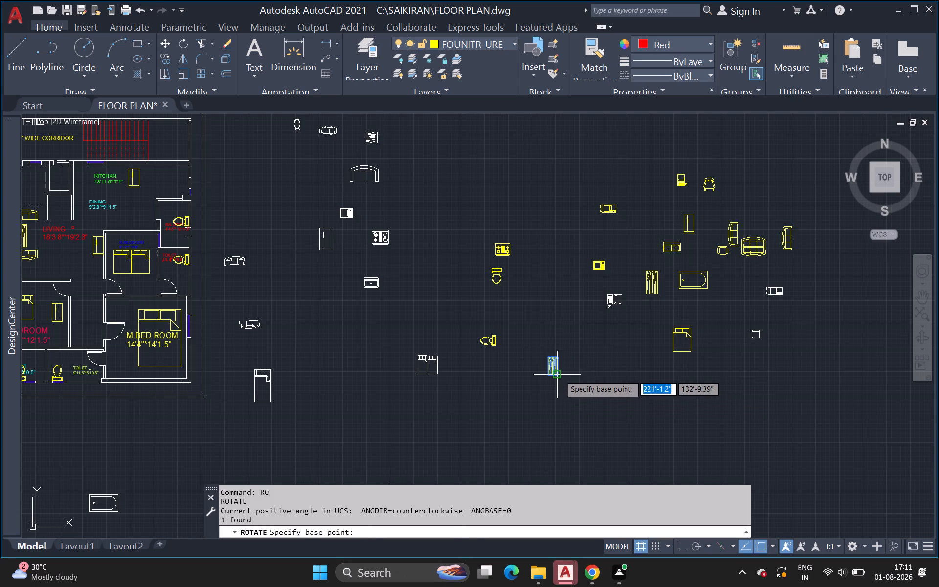
pyautogui.click(557, 375)
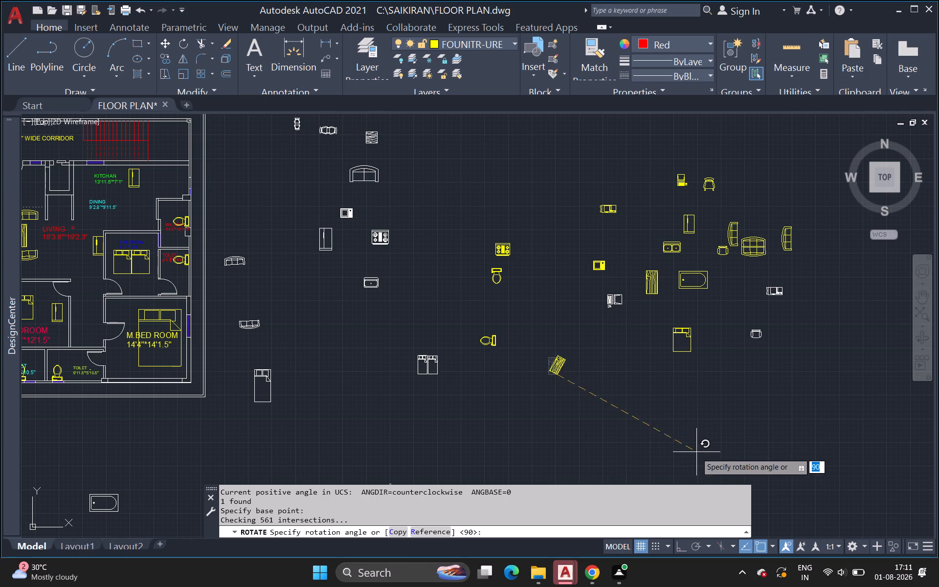
pyautogui.click(558, 425)
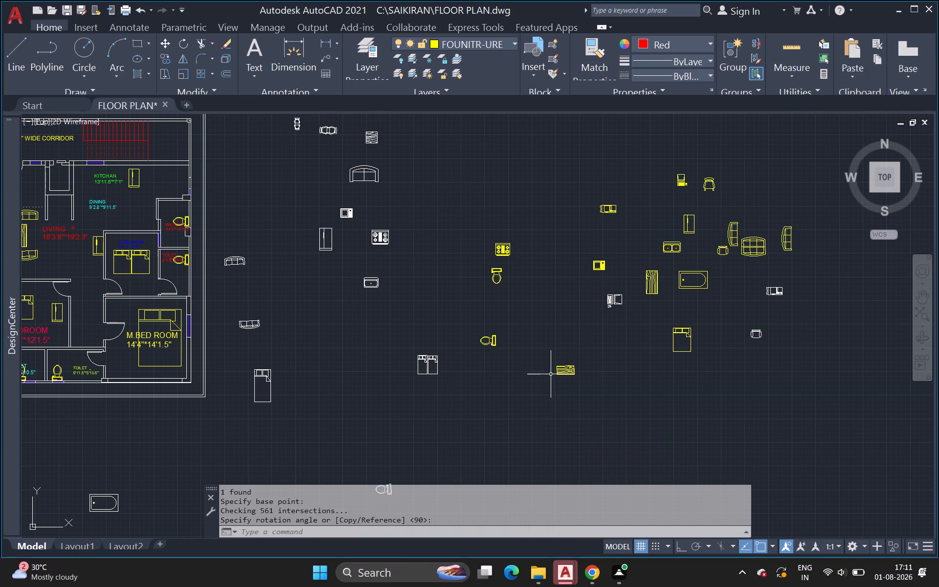
# Copy the horizontal wooden table about 81'-7" into the DINING area, just above the G.BEDROOM wall.
pyautogui.moveTo(551, 355); pyautogui.dragTo(552, 361)
pyautogui.click(603, 398)
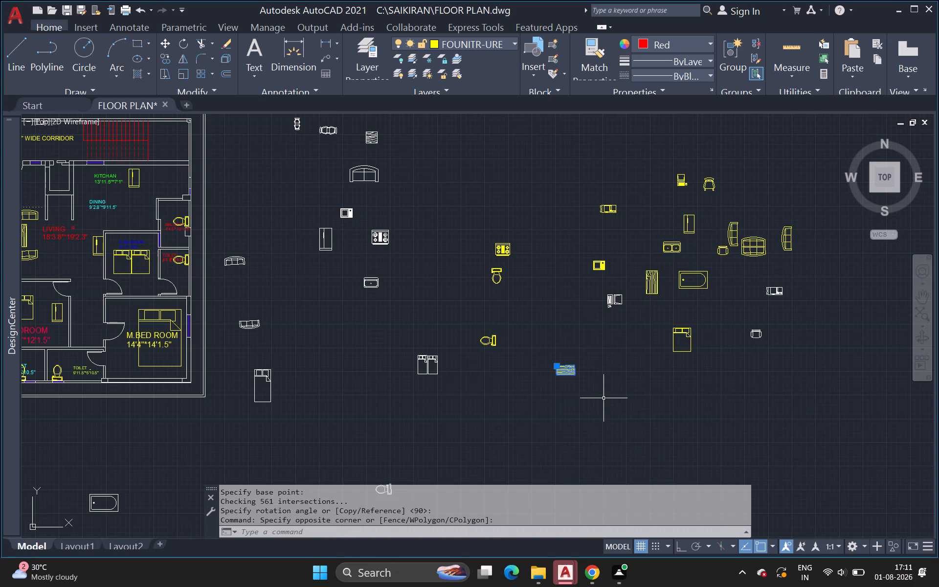
pyautogui.press('c')
pyautogui.press('o')
pyautogui.press('Return')
pyautogui.click(565, 374)
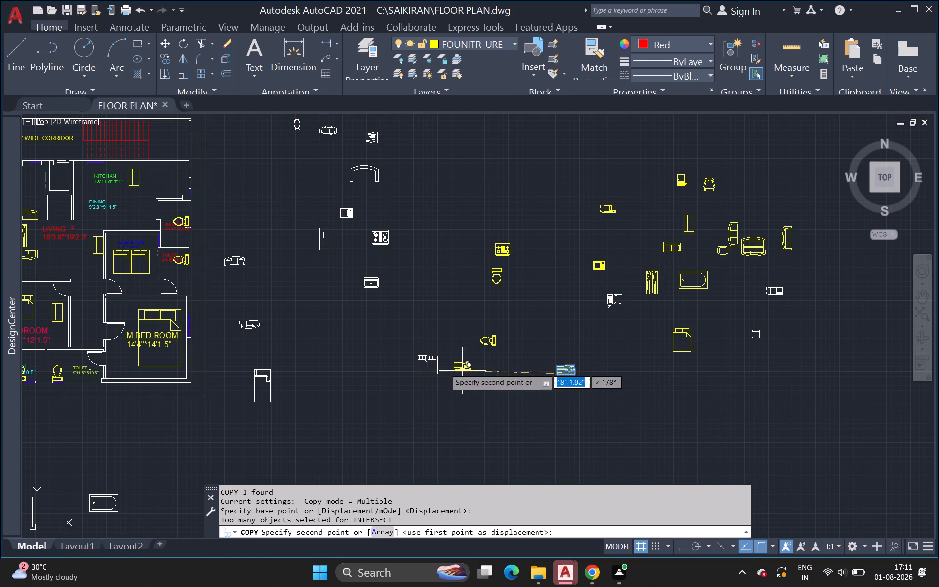
pyautogui.click(130, 219)
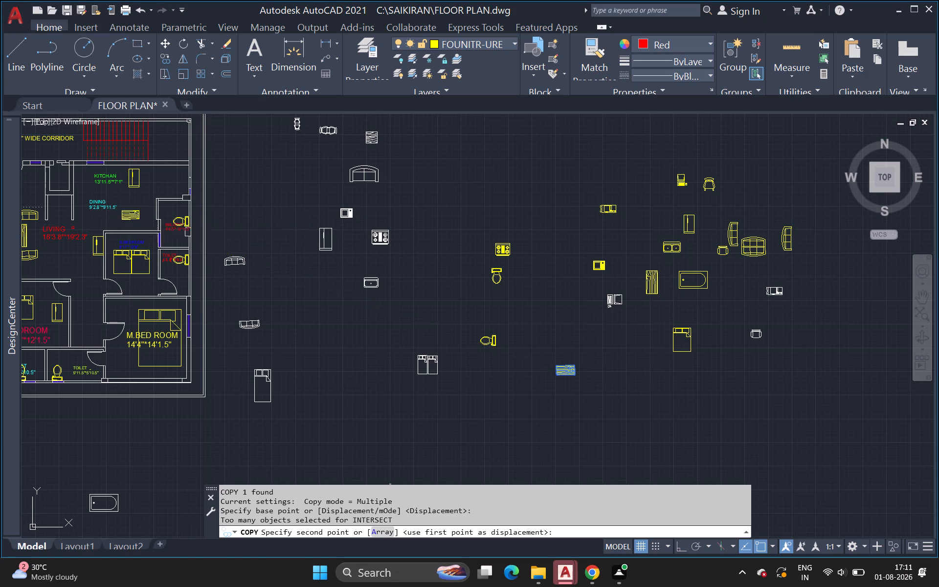
pyautogui.press('Escape')
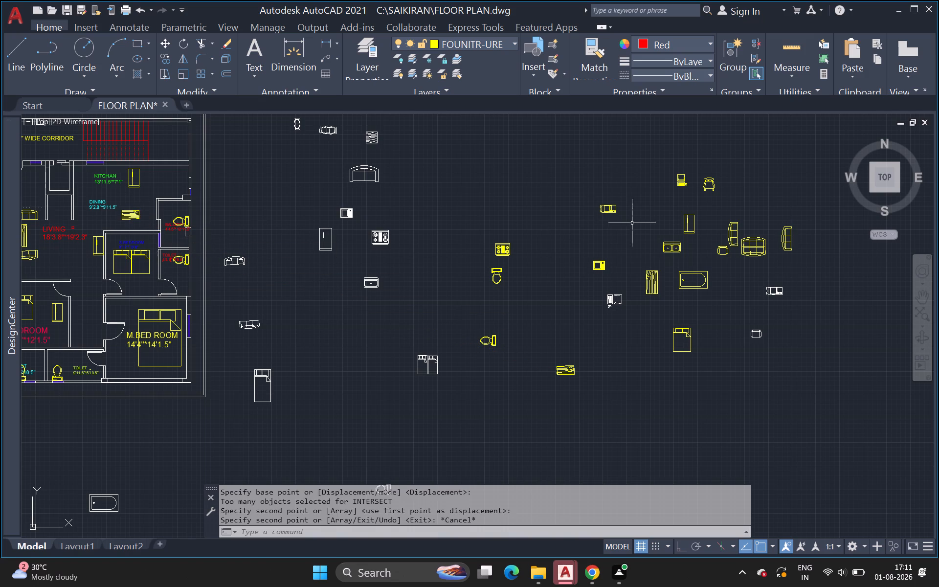
# Scale the yellow chair beside the computer block down freehand from the foot of its front leg to a small fraction of its size.
pyautogui.scroll(2, 725, 170)
pyautogui.click(665, 181)
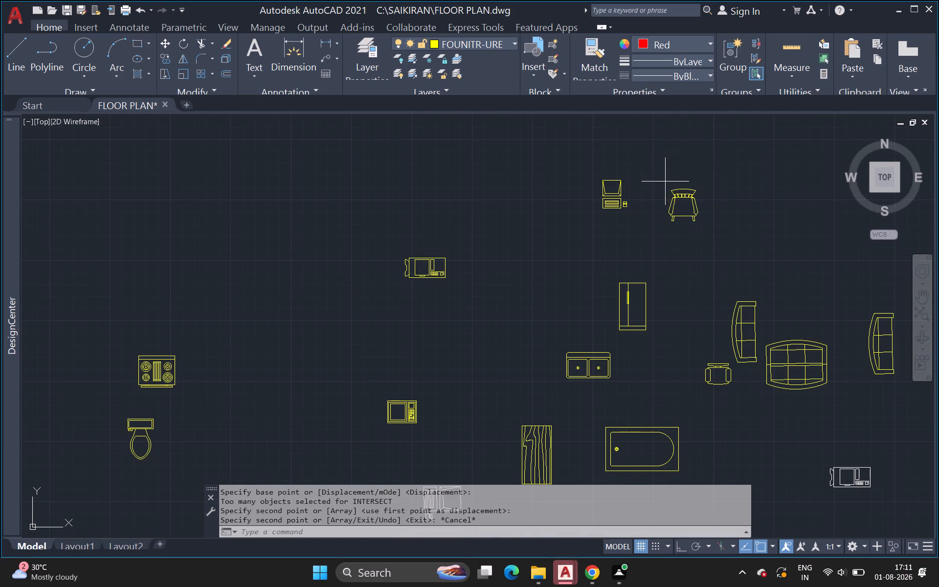
pyautogui.click(707, 235)
pyautogui.write('SC')
pyautogui.click(746, 259)
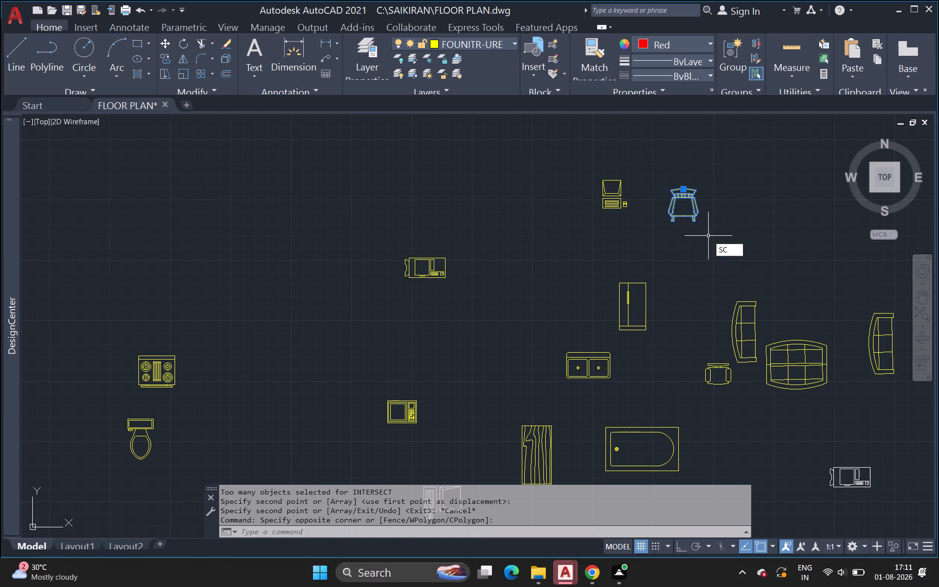
pyautogui.click(675, 219)
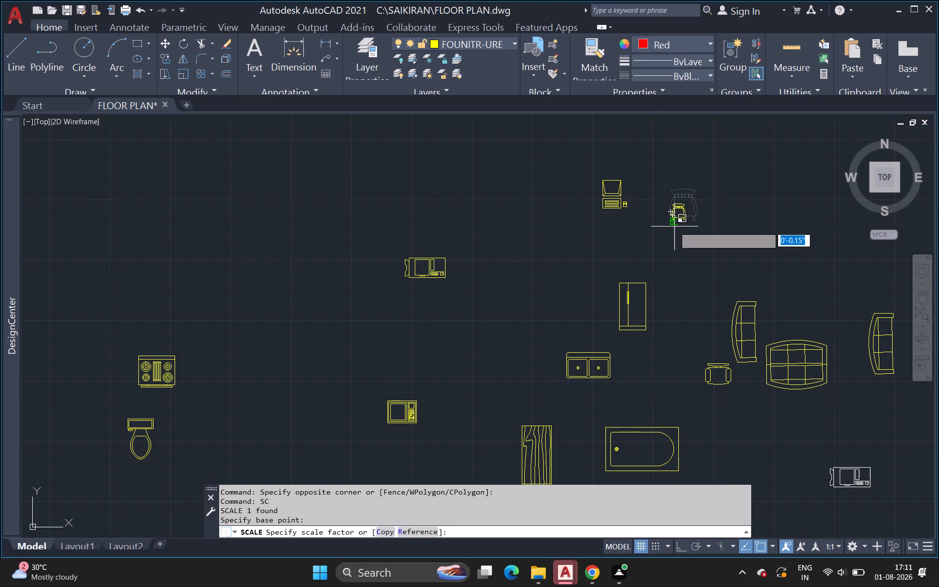
pyautogui.click(671, 227)
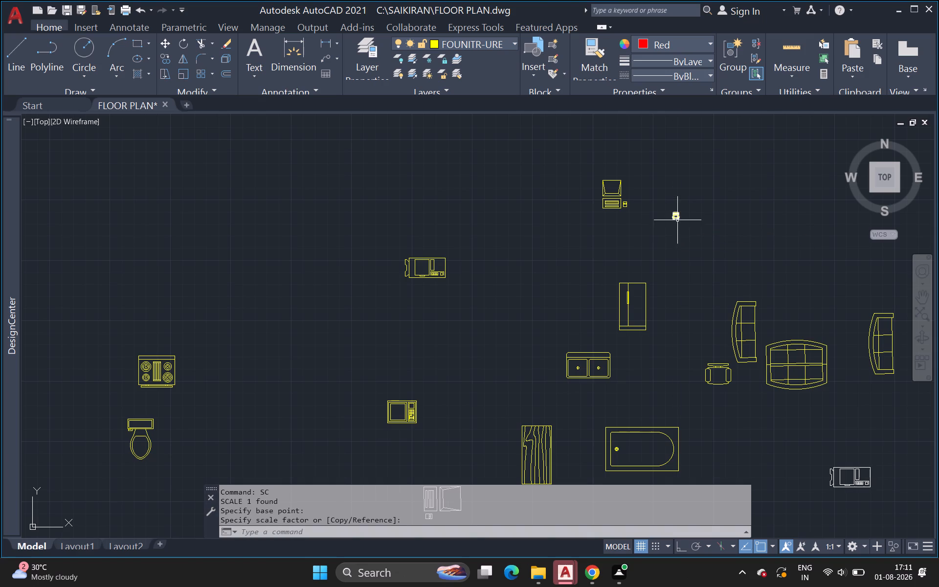
# Copy the reduced yellow chair about 101'-2" into the DINING area, placing it just above the wooden table.
pyautogui.scroll(3, 678, 220)
pyautogui.click(666, 195)
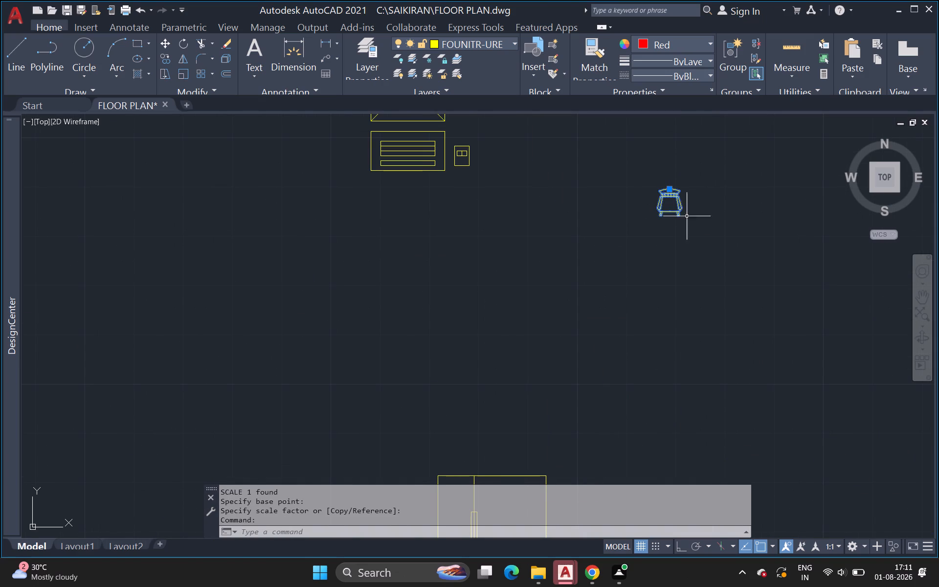
pyautogui.press('c')
pyautogui.press('o')
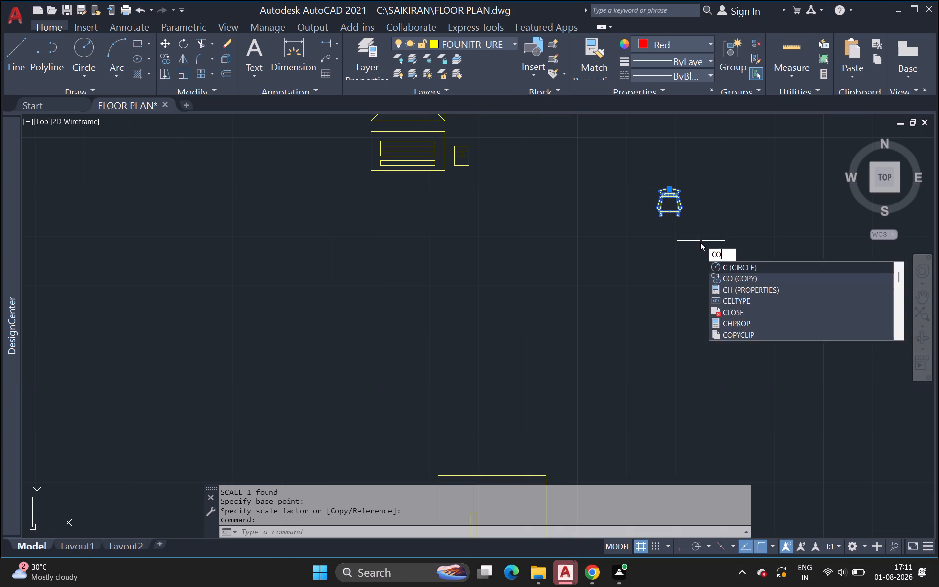
pyautogui.press('Return')
pyautogui.click(679, 216)
pyautogui.scroll(-2, 459, 290)
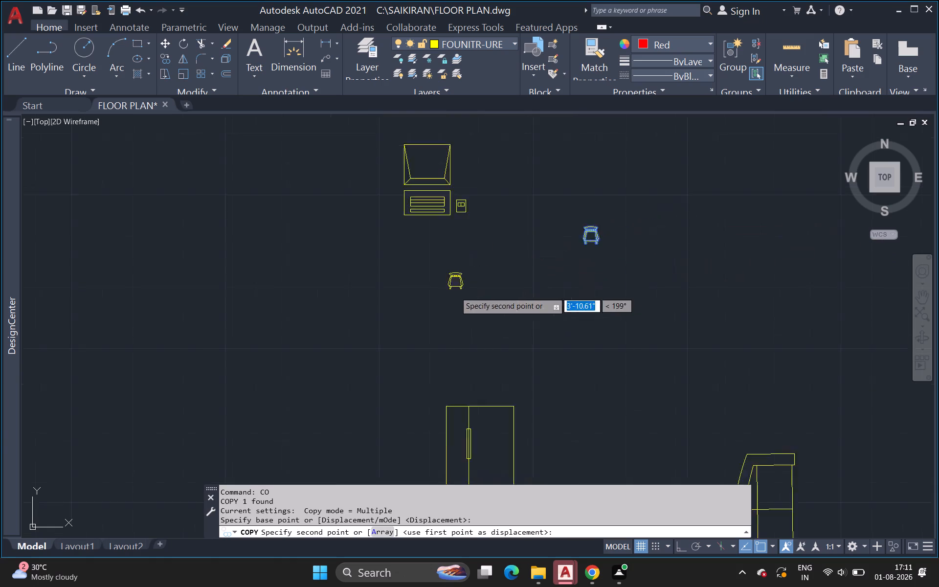
pyautogui.moveTo(455, 293); pyautogui.dragTo(657, 210, button='middle')
pyautogui.scroll(1, 657, 210)
pyautogui.scroll(-2, 161, 312)
pyautogui.moveTo(161, 312); pyautogui.dragTo(591, 210, button='middle')
pyautogui.scroll(1, 591, 210)
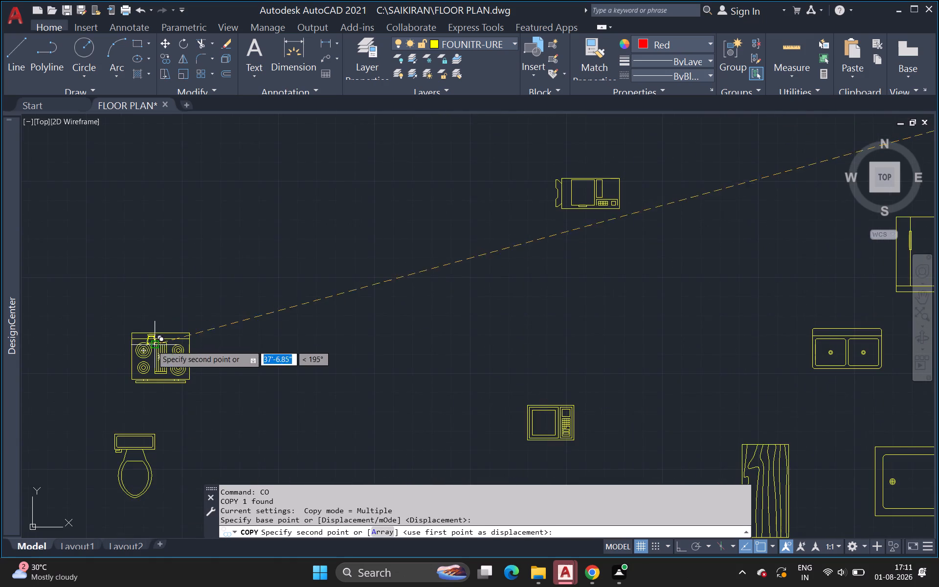
pyautogui.moveTo(155, 345); pyautogui.dragTo(460, 264, button='middle')
pyautogui.moveTo(185, 355); pyautogui.dragTo(758, 243, button='middle')
pyautogui.moveTo(203, 351); pyautogui.dragTo(215, 347, button='middle')
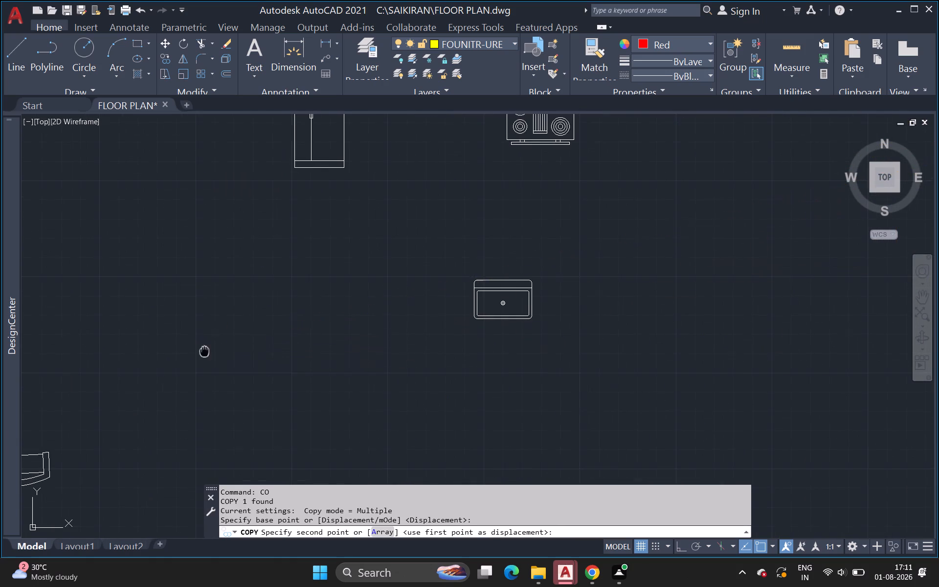
pyautogui.moveTo(215, 347); pyautogui.dragTo(684, 264, button='middle')
pyautogui.moveTo(197, 318); pyautogui.dragTo(522, 325, button='middle')
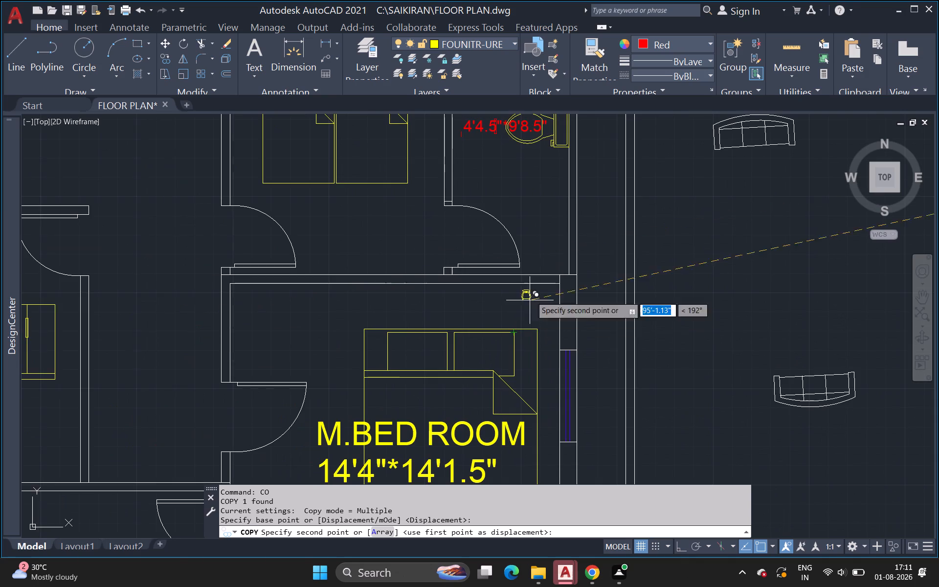
pyautogui.moveTo(536, 259); pyautogui.dragTo(622, 582, button='middle')
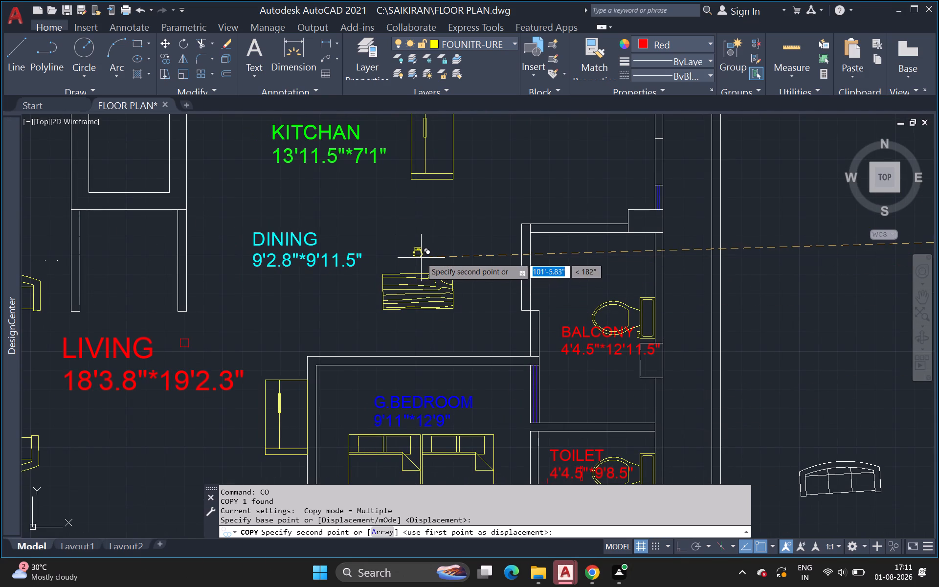
pyautogui.scroll(2, 429, 263)
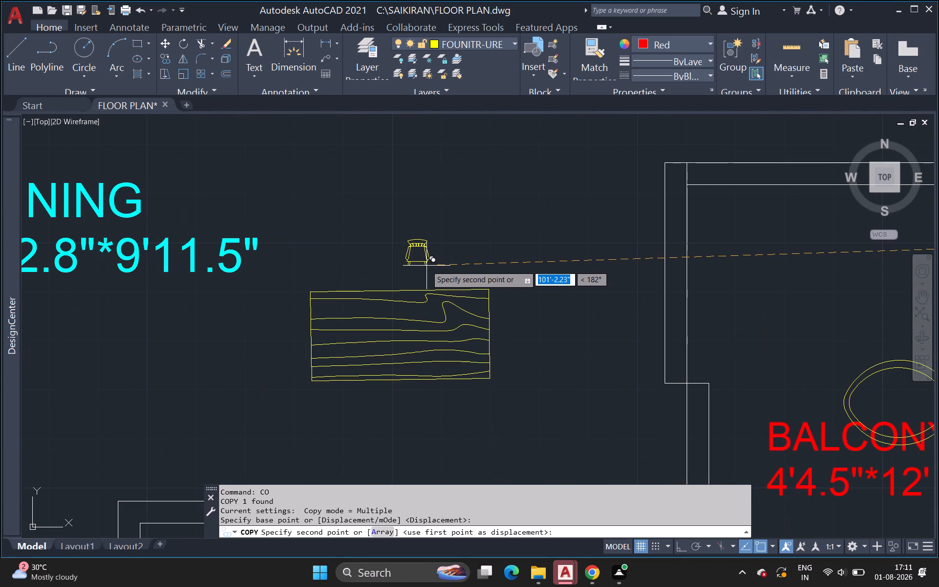
pyautogui.click(426, 266)
pyautogui.press('Escape')
pyautogui.press('Escape')
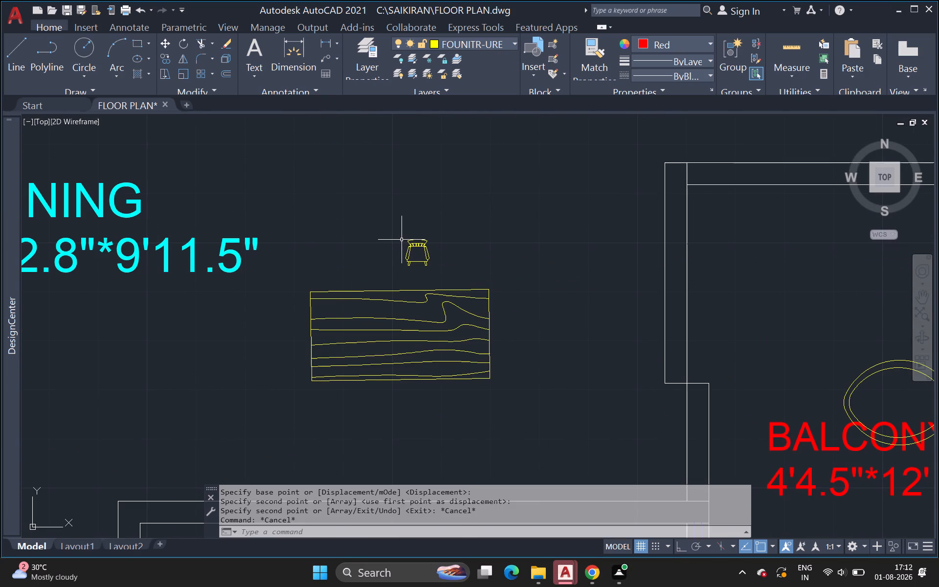
# Scale the dining chair up freehand from its lower-left leg to roughly three times its size, nearly half the table's width.
pyautogui.click(402, 238)
pyautogui.click(438, 274)
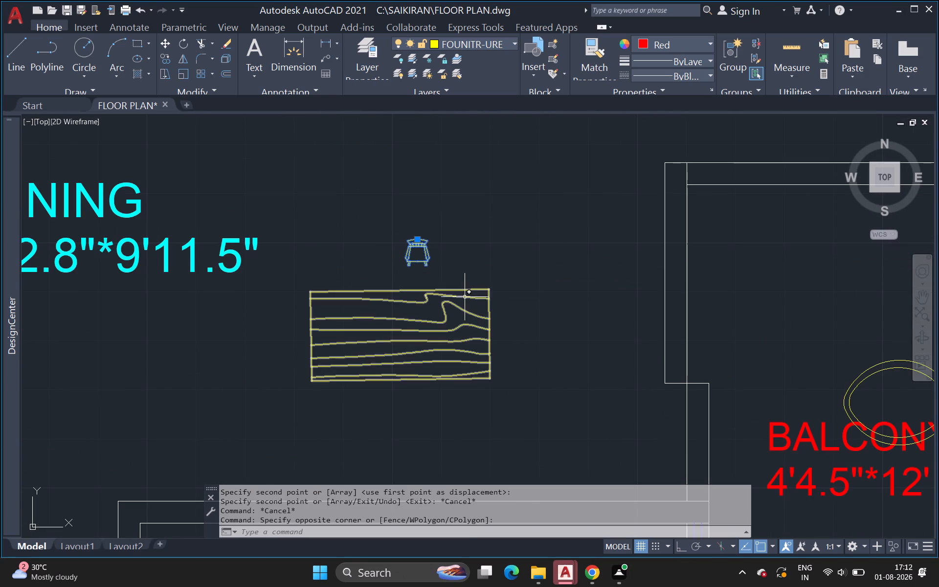
pyautogui.press('s')
pyautogui.press('c')
pyautogui.press('Return')
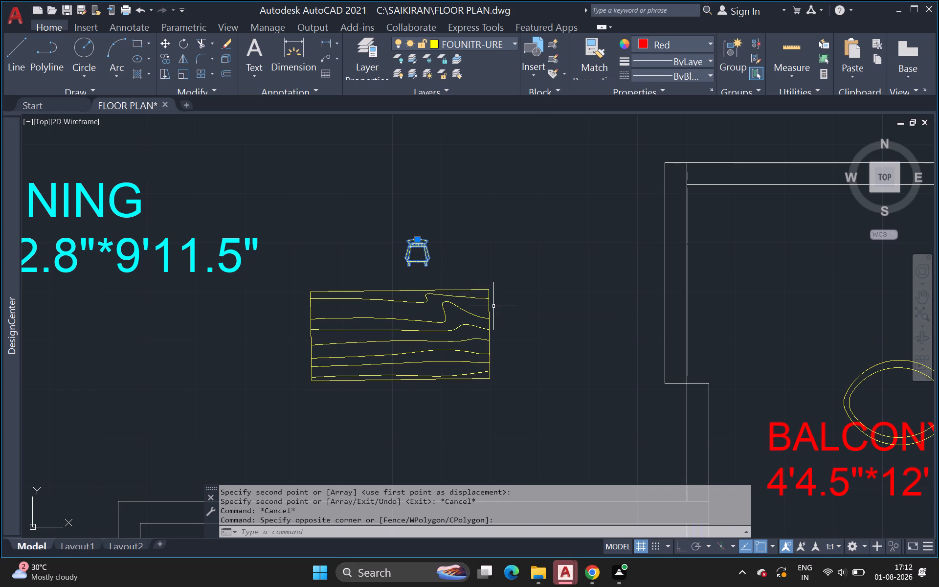
pyautogui.click(408, 266)
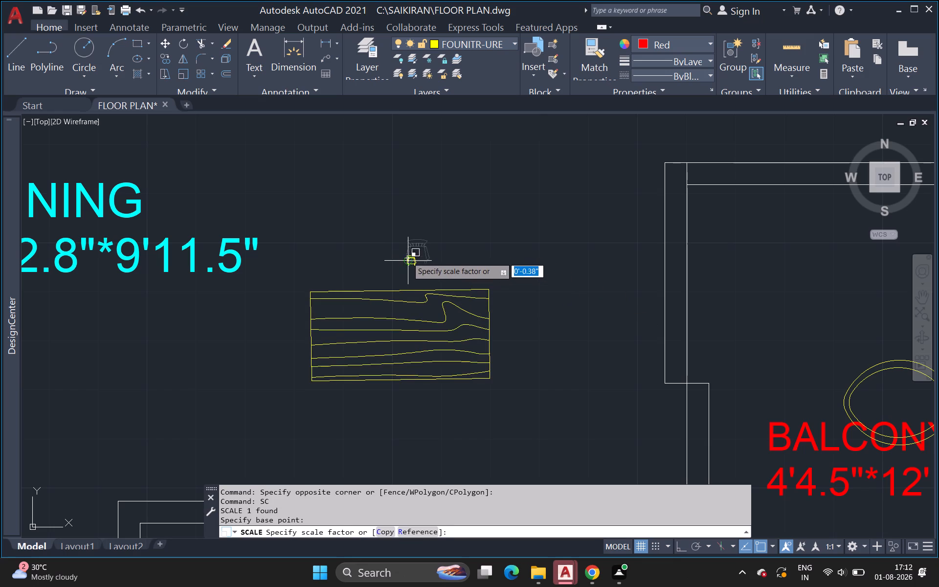
pyautogui.click(409, 227)
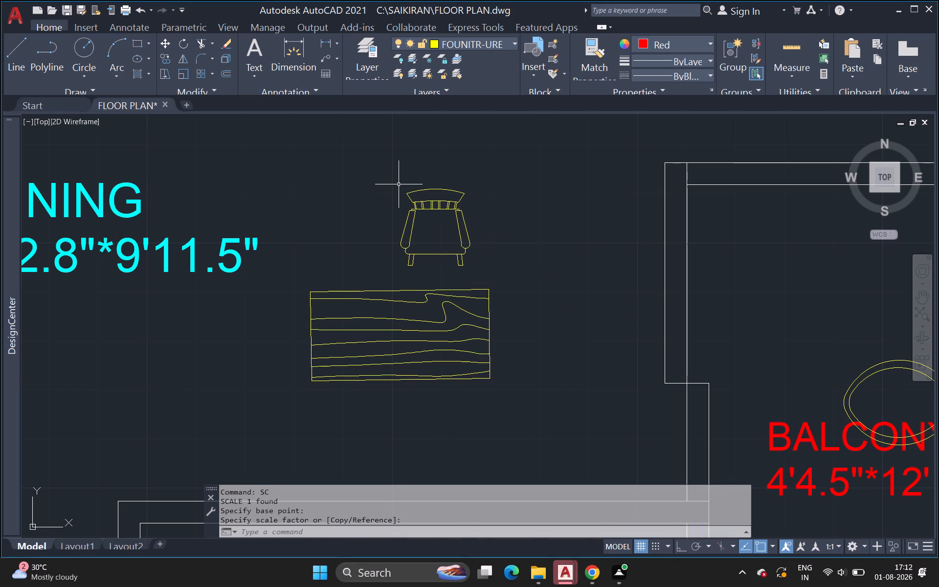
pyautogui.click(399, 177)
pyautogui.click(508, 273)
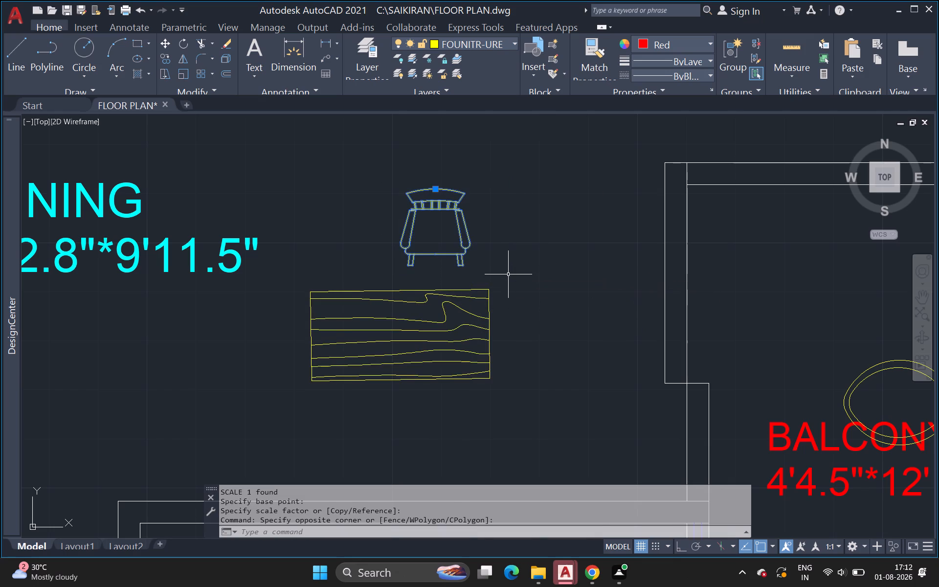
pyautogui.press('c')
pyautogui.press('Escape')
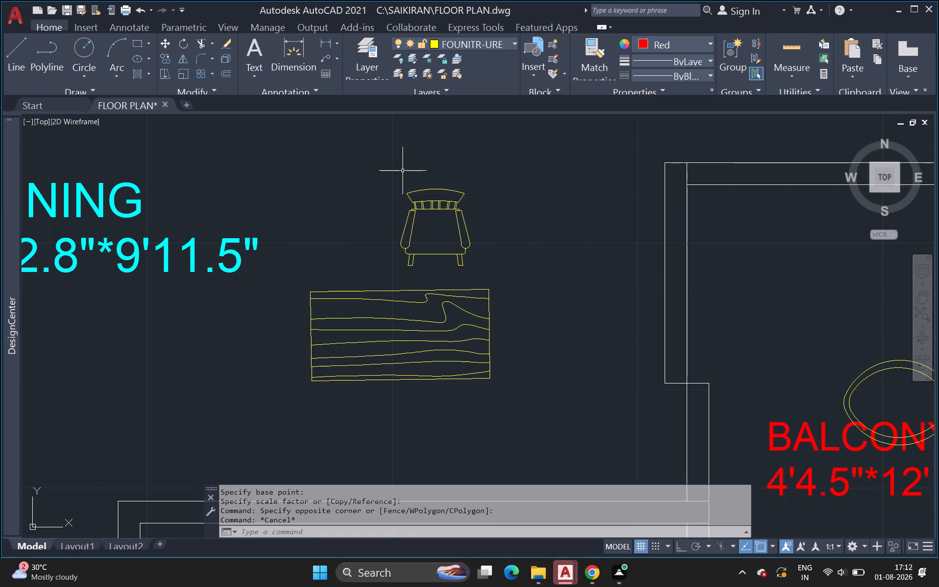
# Mirror the dining chair across a horizontal line through its front leg ends, keeping the original chair.
pyautogui.click(376, 178)
pyautogui.click(520, 270)
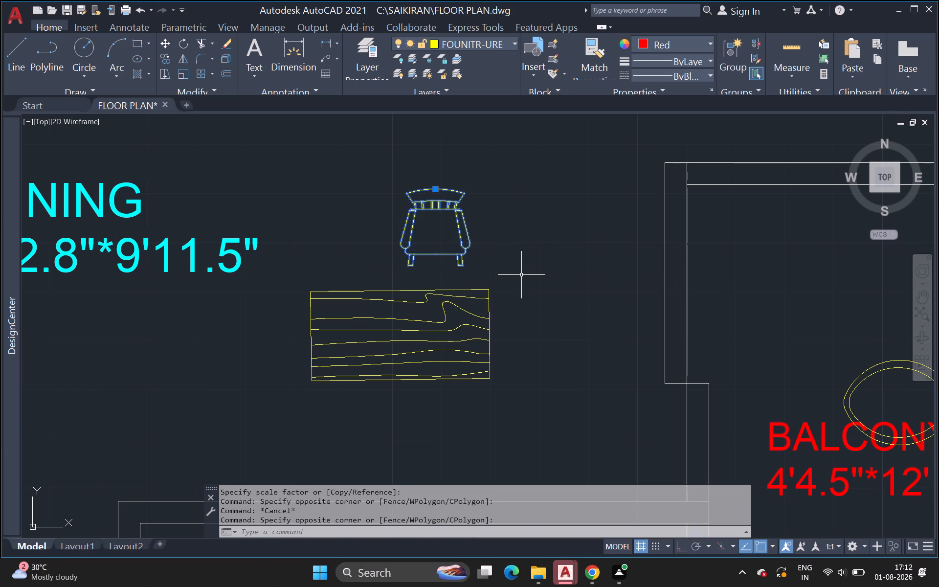
pyautogui.press('m')
pyautogui.press('i')
pyautogui.press('Return')
pyautogui.click(462, 267)
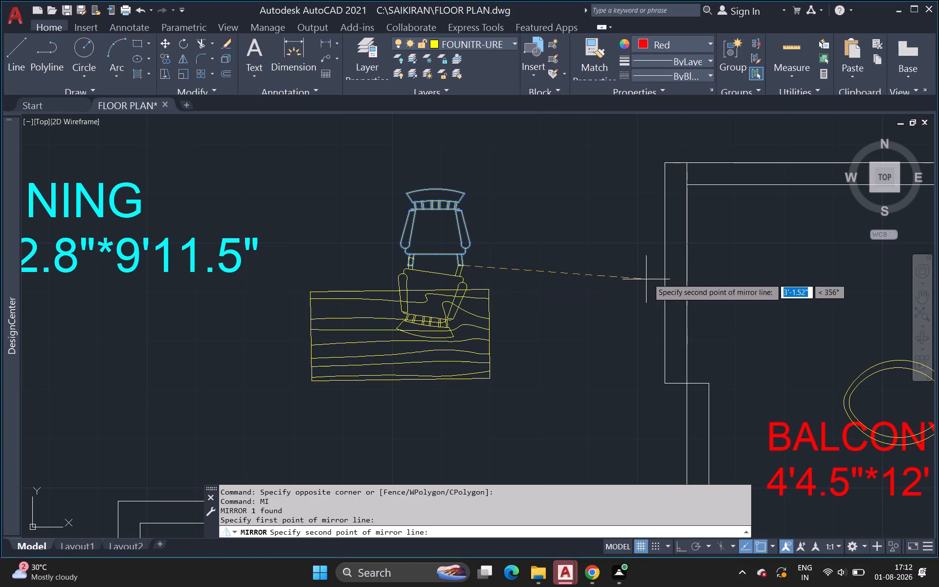
pyautogui.click(675, 264)
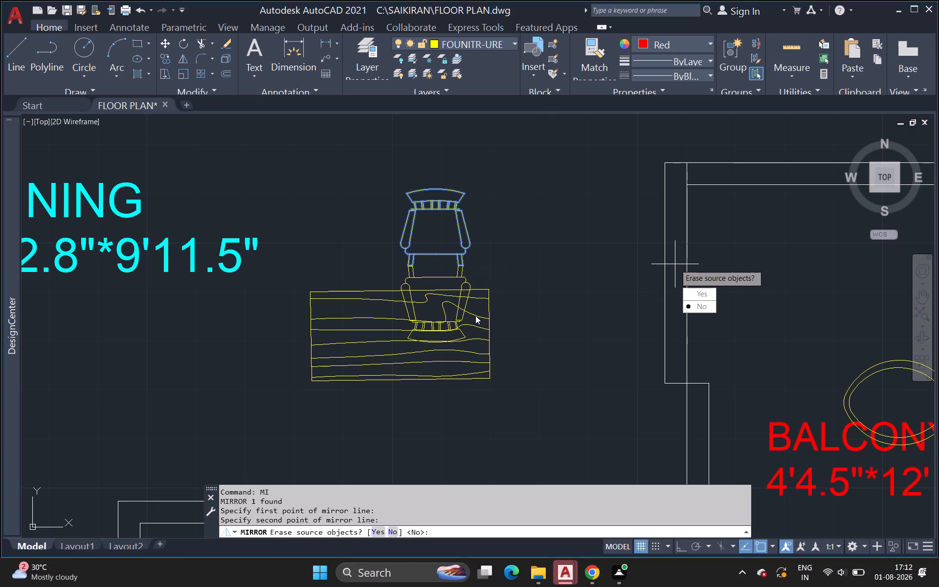
pyautogui.moveTo(690, 304); pyautogui.dragTo(675, 264)
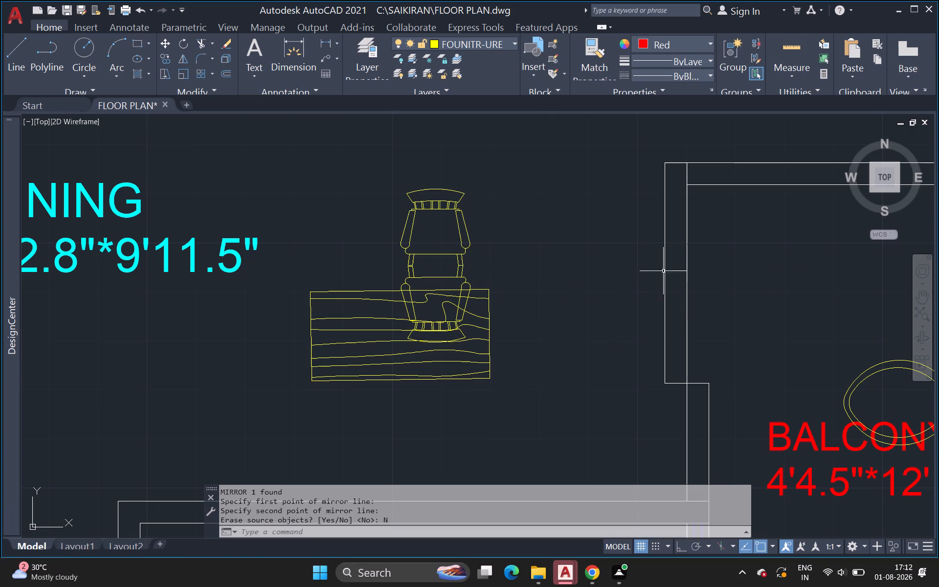
# Move the mirrored chair about 2'-1" straight down so it sits just below the wooden dining table.
pyautogui.click(465, 304)
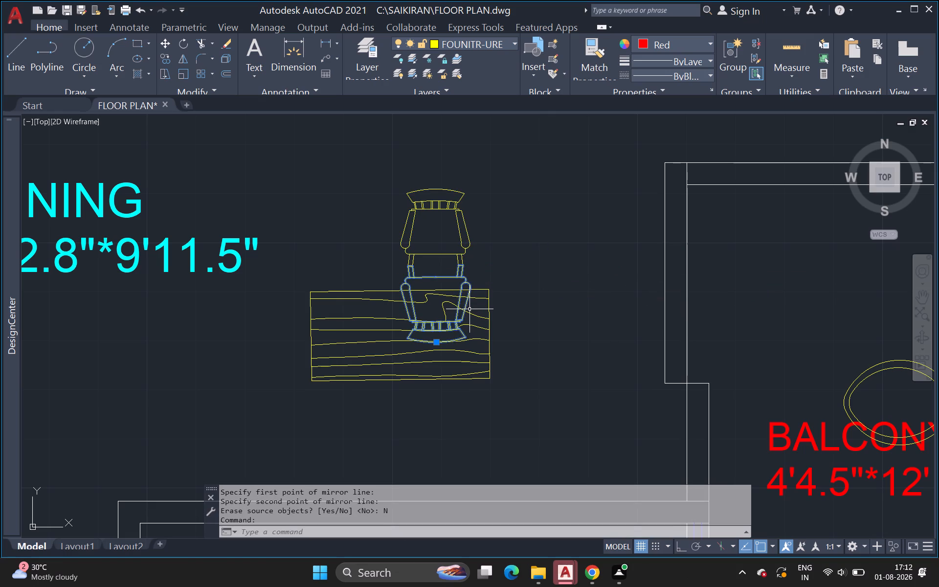
pyautogui.press('m')
pyautogui.press('space')
pyautogui.click(442, 339)
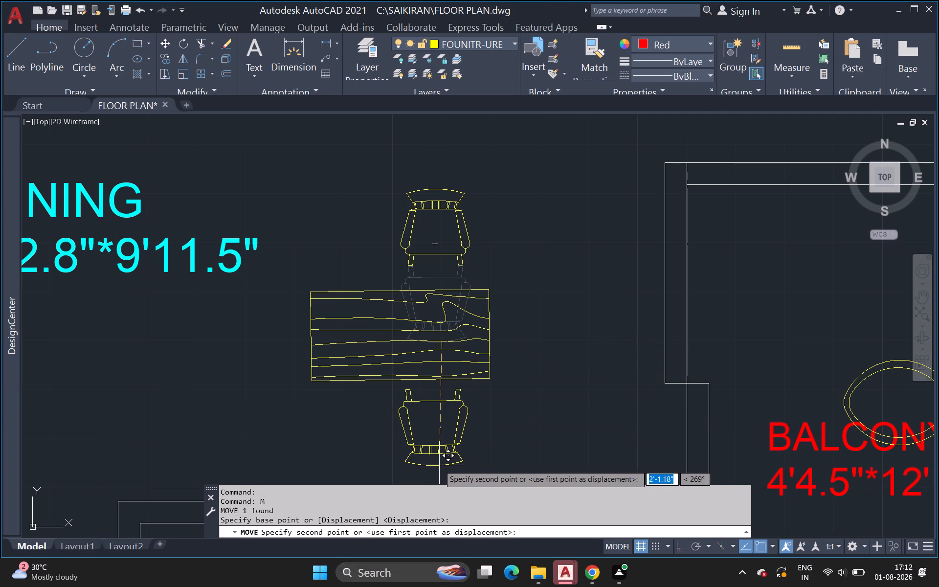
pyautogui.click(439, 465)
# Scale the small yellow chair beside the computer block up freehand from its lower-left leg to nearly twice its size.
pyautogui.scroll(-1, 545, 340)
pyautogui.moveTo(545, 340); pyautogui.dragTo(189, 293, button='middle')
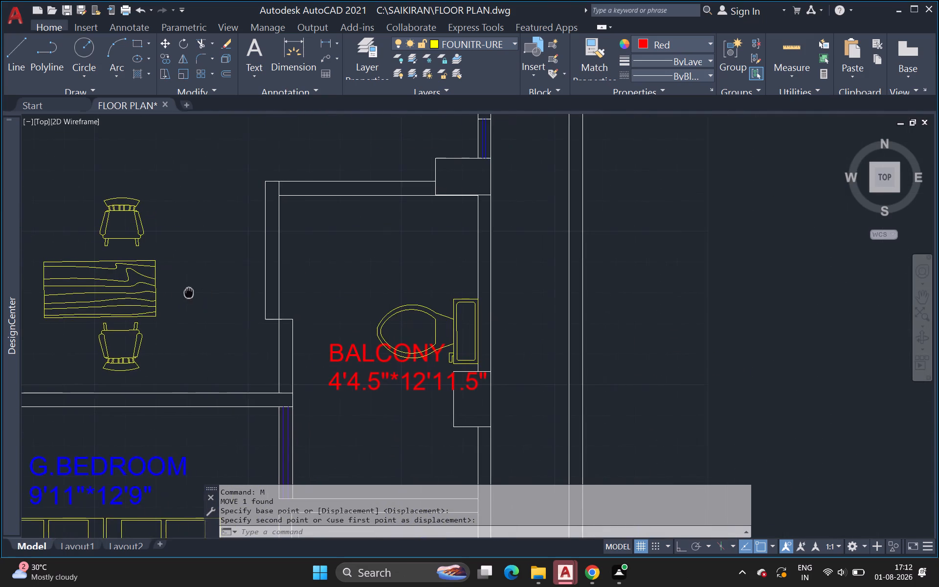
pyautogui.moveTo(189, 293); pyautogui.dragTo(188, 293, button='middle')
pyautogui.scroll(-2, 616, 260)
pyautogui.scroll(-1, 706, 272)
pyautogui.moveTo(706, 272); pyautogui.dragTo(392, 267, button='middle')
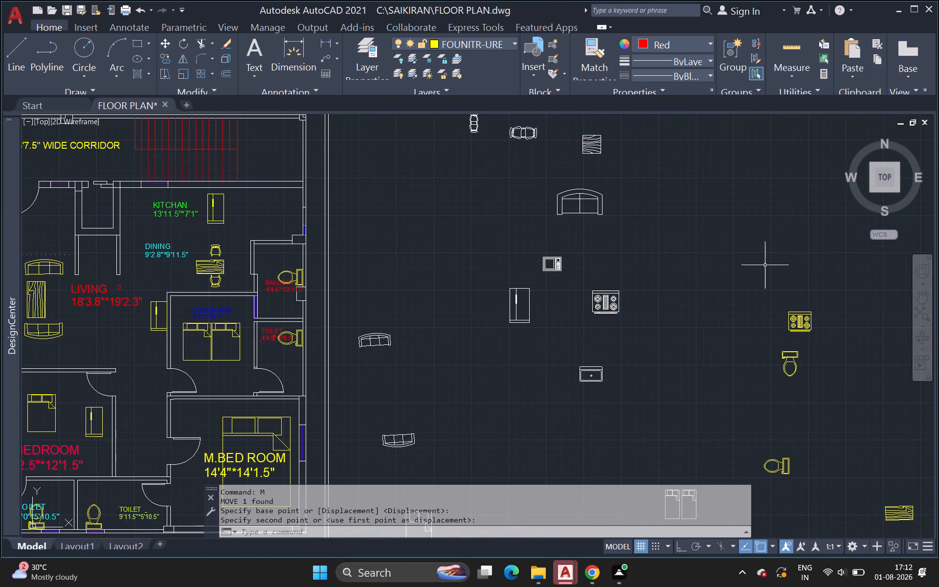
pyautogui.scroll(-2, 767, 272)
pyautogui.moveTo(764, 275); pyautogui.dragTo(568, 298, button='middle')
pyautogui.scroll(2, 735, 293)
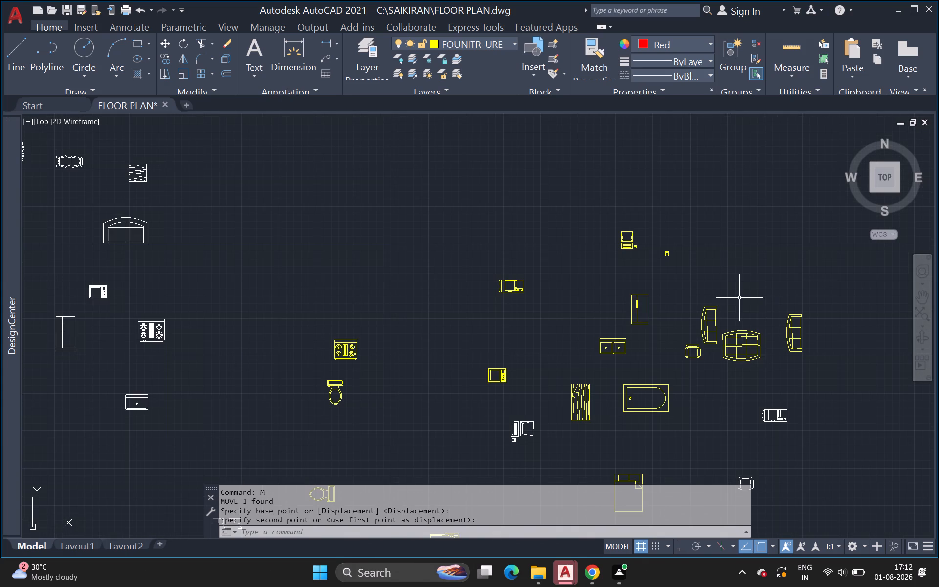
pyautogui.scroll(4, 672, 271)
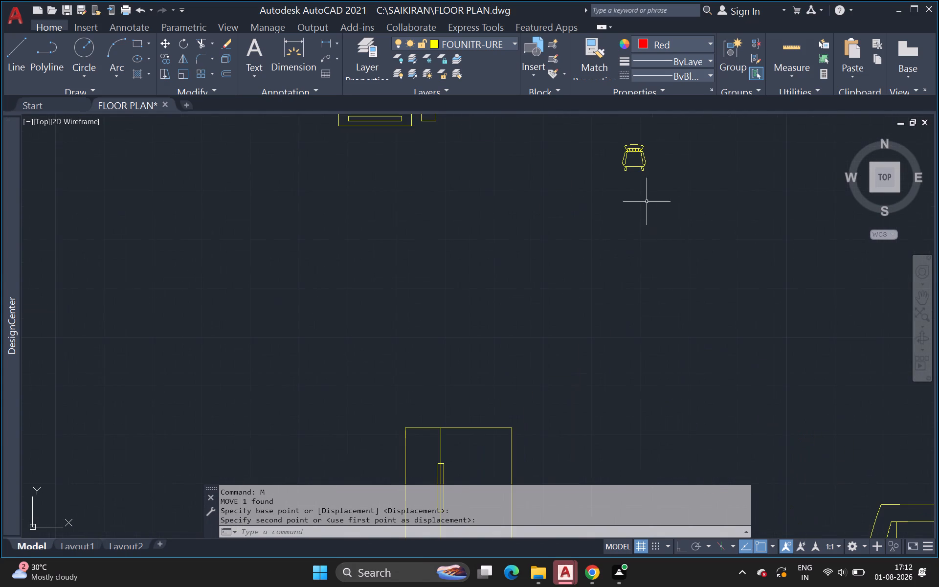
pyautogui.moveTo(607, 130); pyautogui.dragTo(607, 135)
pyautogui.click(680, 190)
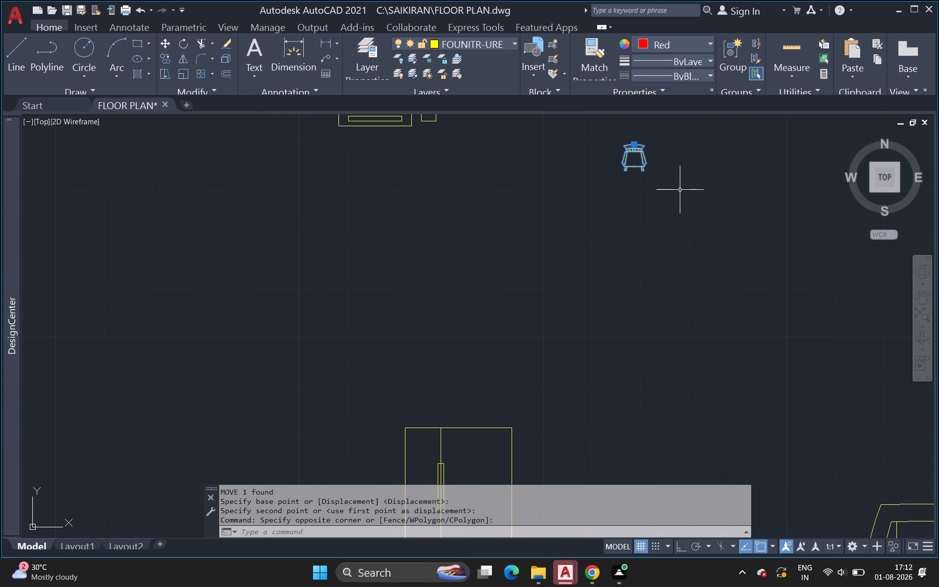
pyautogui.press('s')
pyautogui.press('c')
pyautogui.click(711, 216)
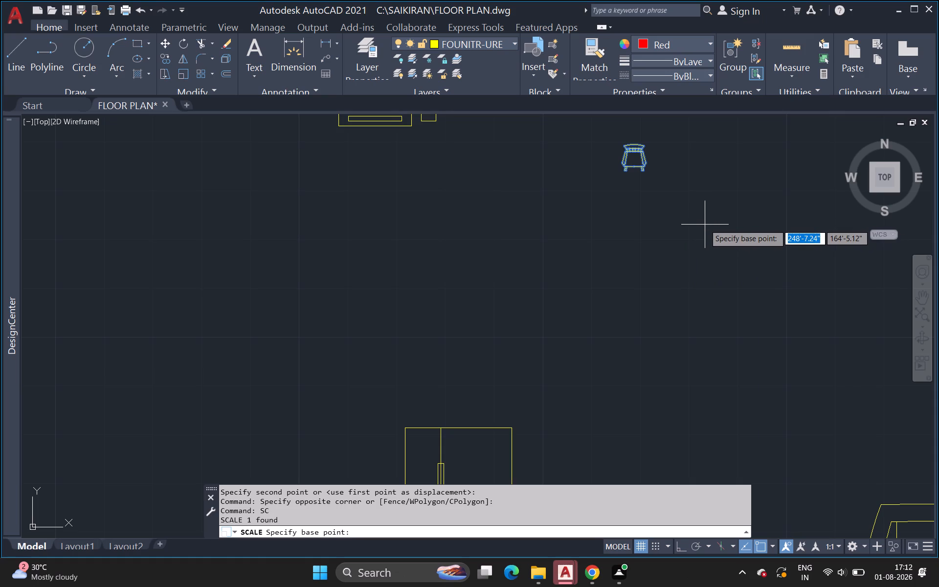
pyautogui.click(625, 174)
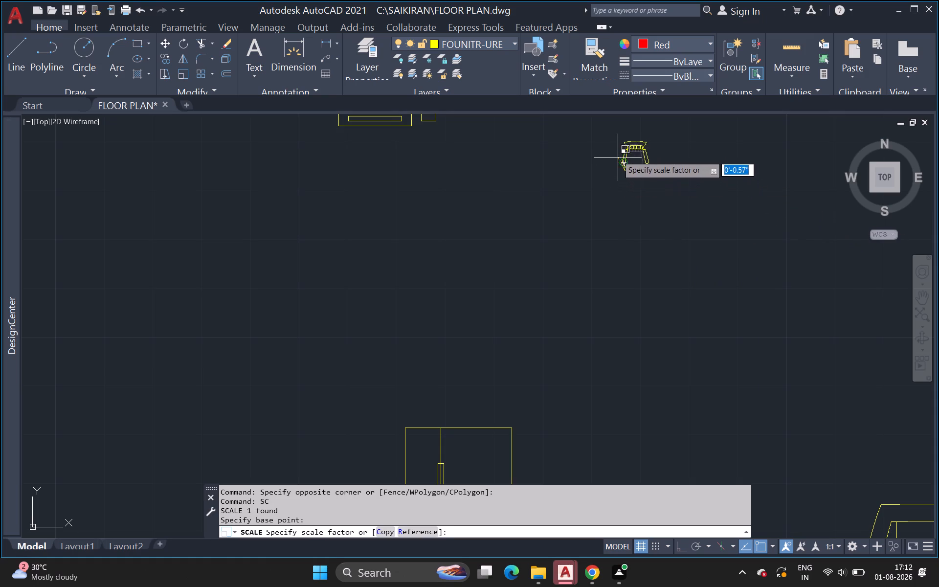
pyautogui.moveTo(618, 152); pyautogui.dragTo(611, 246, button='middle')
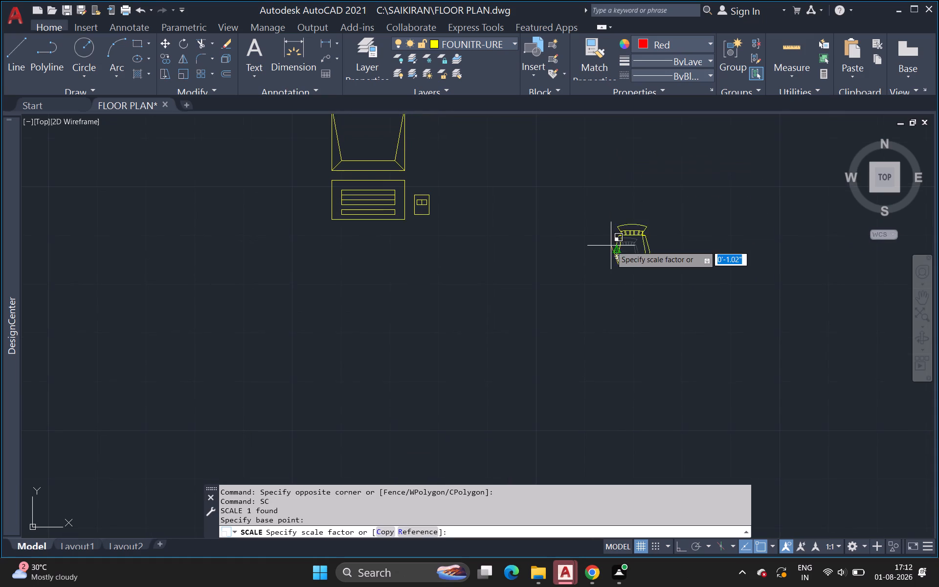
pyautogui.click(614, 238)
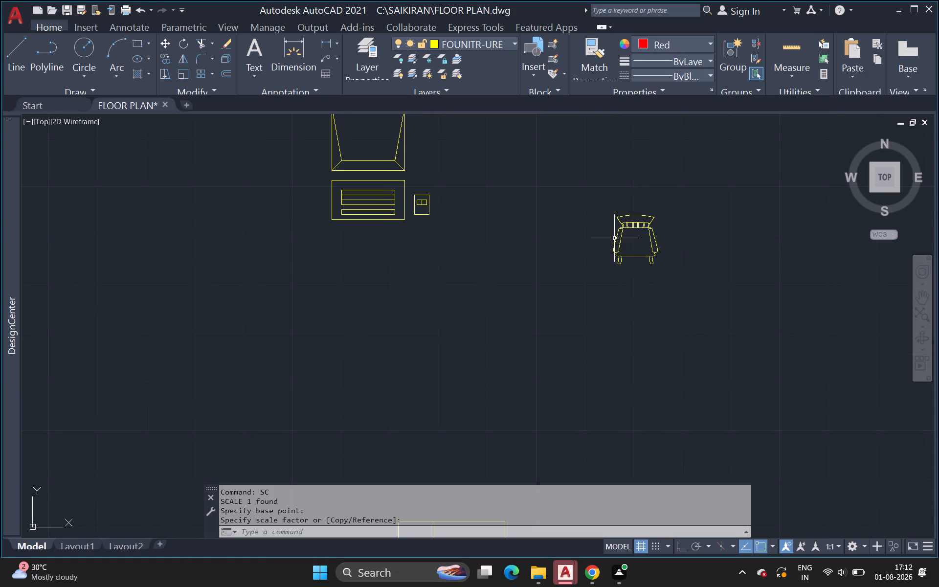
# Rotate the enlarged chair beside the computer block about 270° around its lower-right armrest, with its backrest facing right.
pyautogui.click(594, 204)
pyautogui.click(697, 295)
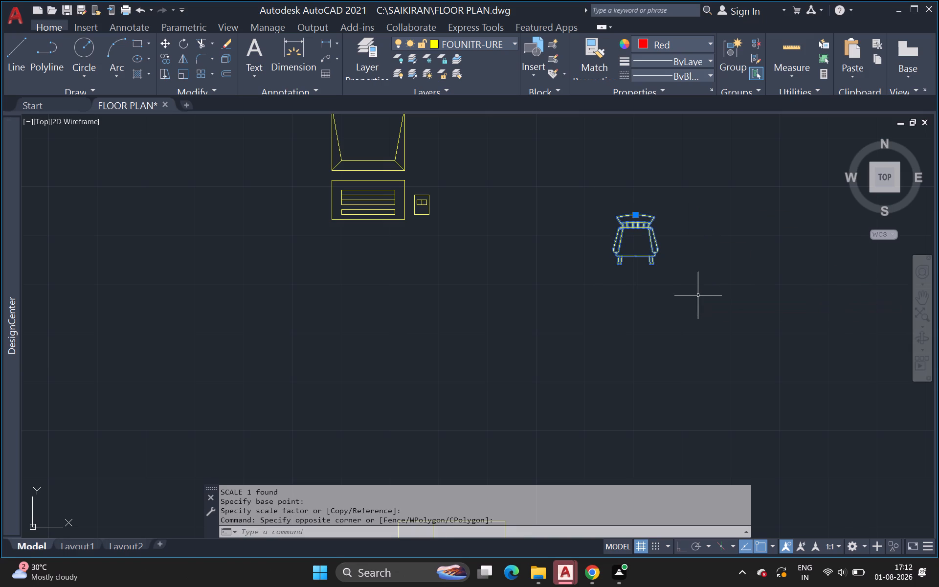
pyautogui.press('r')
pyautogui.press('o')
pyautogui.press('Return')
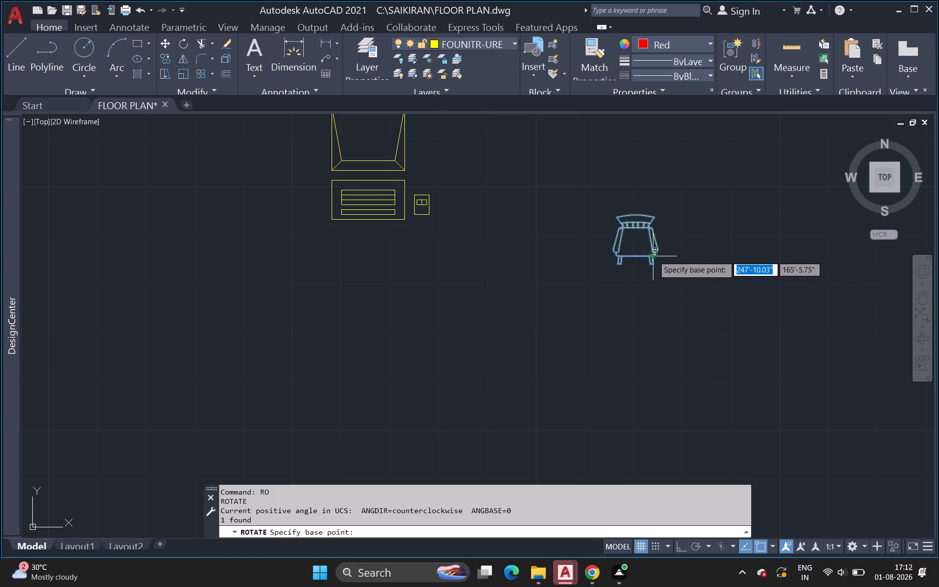
pyautogui.click(659, 246)
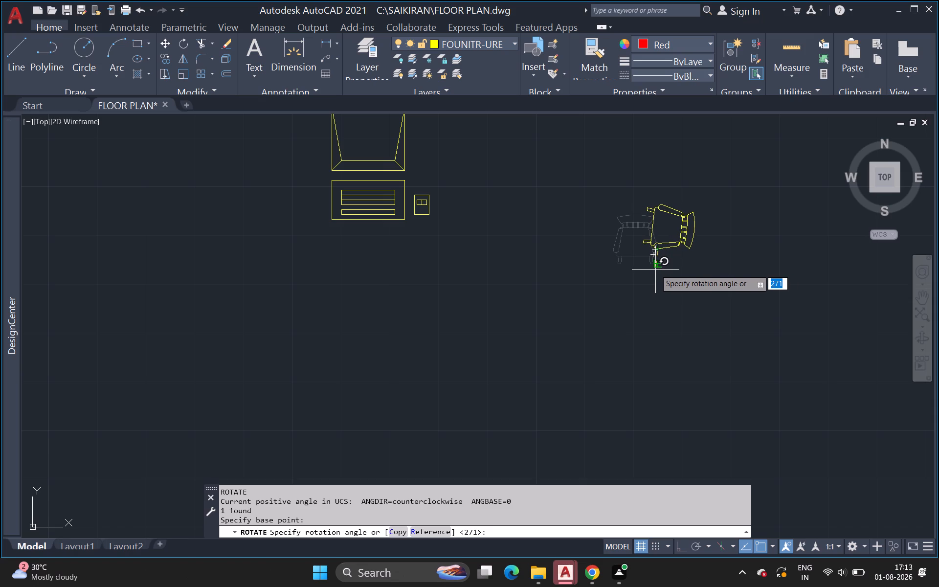
pyautogui.click(659, 263)
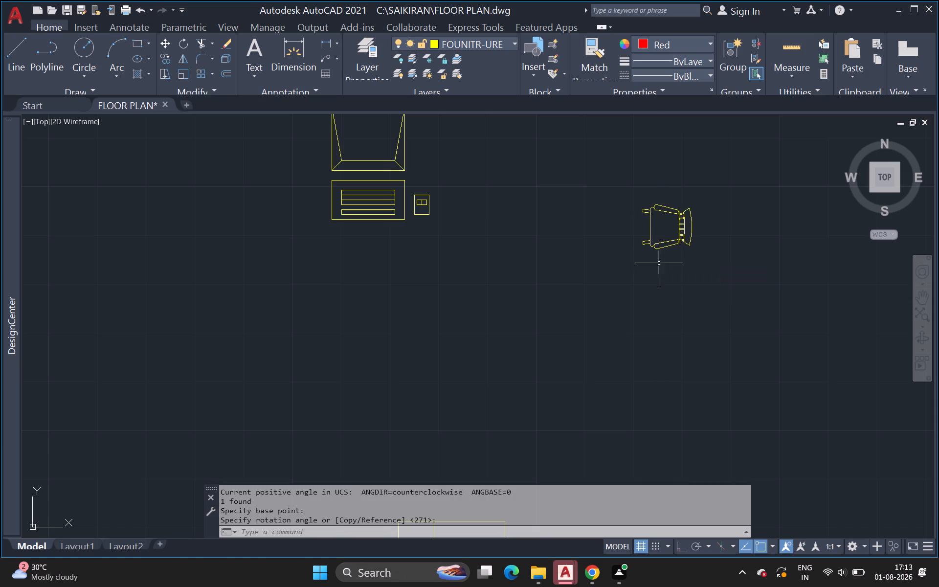
# Copy the rotated chair about 99'-8" into the DINING area, placing it just off the wooden table's right end.
pyautogui.moveTo(626, 187); pyautogui.dragTo(635, 196)
pyautogui.click(756, 299)
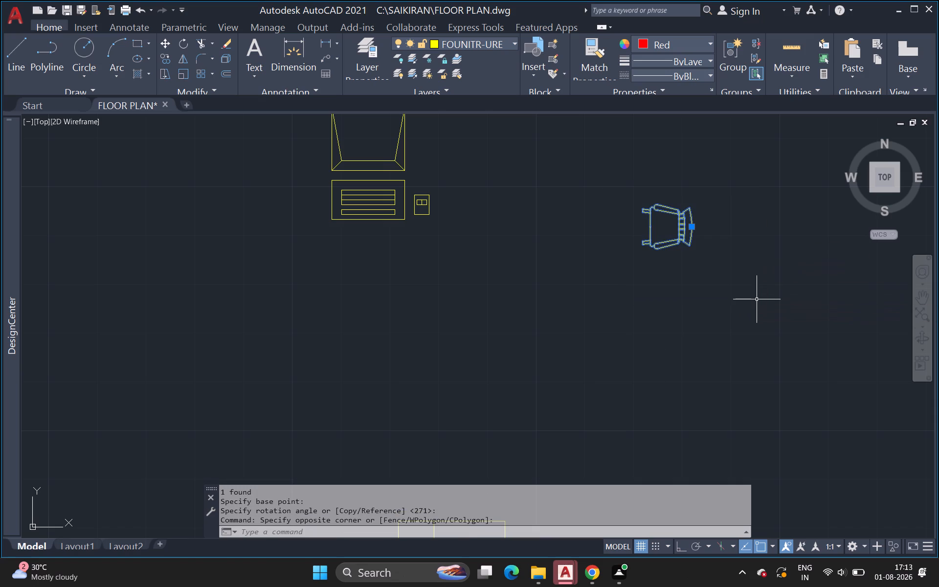
pyautogui.press('c')
pyautogui.press('o')
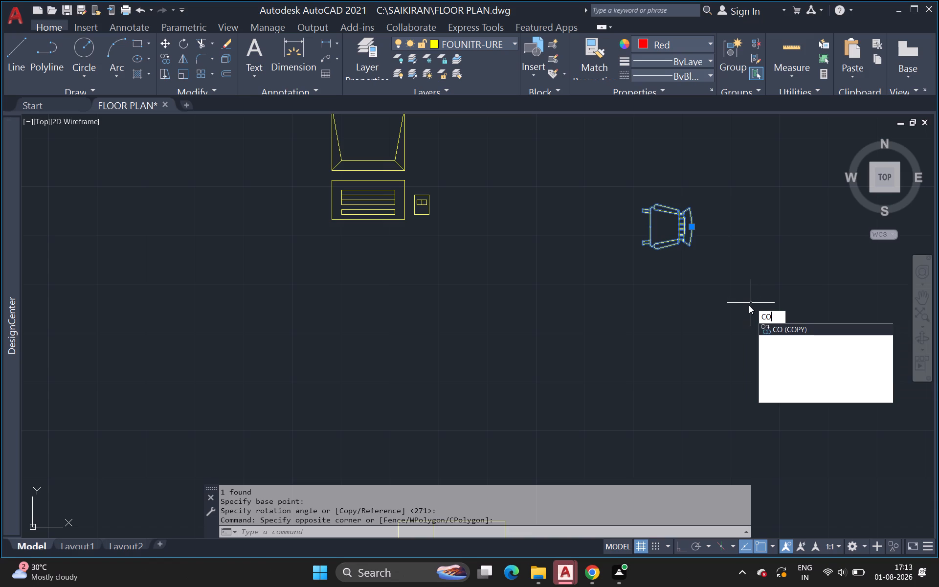
pyautogui.press('Return')
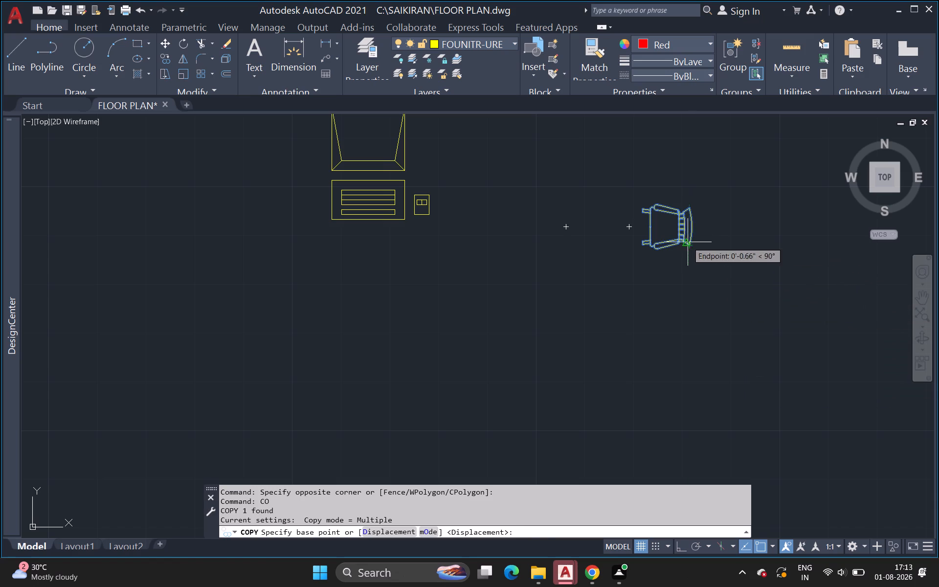
pyautogui.click(688, 242)
pyautogui.scroll(-3, 345, 293)
pyautogui.moveTo(345, 293); pyautogui.dragTo(595, 207, button='middle')
pyautogui.scroll(-1, 137, 368)
pyautogui.moveTo(137, 368); pyautogui.dragTo(486, 194, button='middle')
pyautogui.scroll(-1, 486, 194)
pyautogui.moveTo(128, 312); pyautogui.dragTo(226, 271, button='middle')
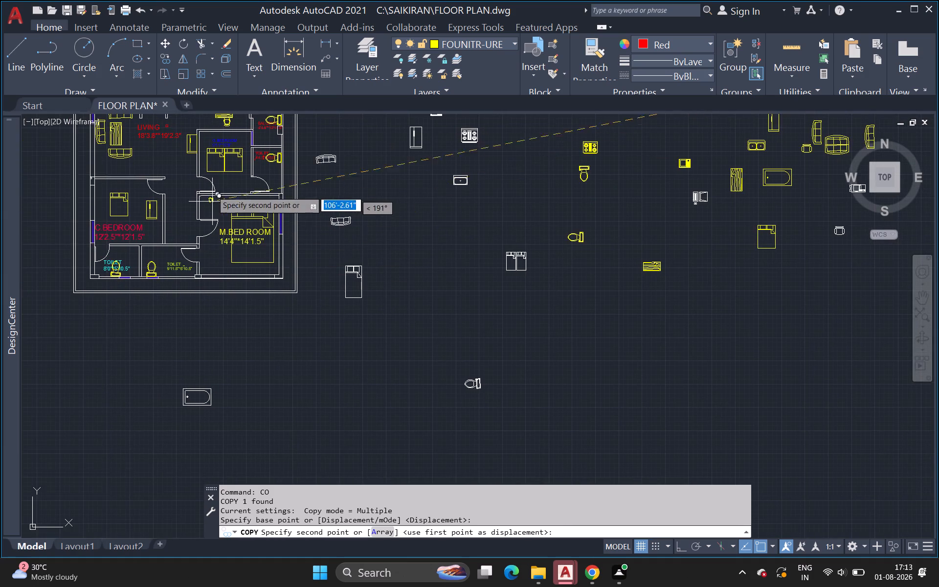
pyautogui.scroll(1, 212, 188)
pyautogui.moveTo(212, 188); pyautogui.dragTo(215, 356, button='middle')
pyautogui.scroll(-1, 209, 358)
pyautogui.scroll(1, 236, 283)
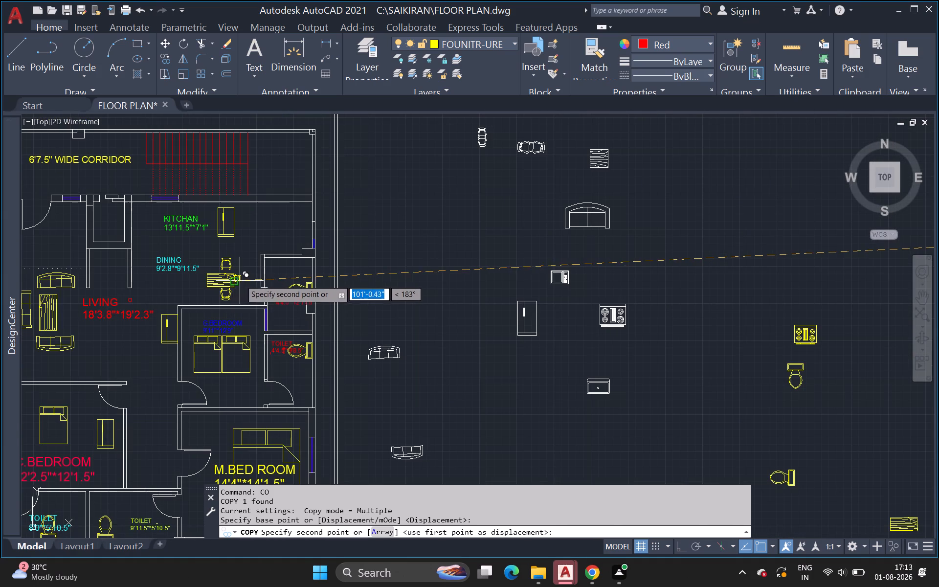
pyautogui.scroll(2, 246, 287)
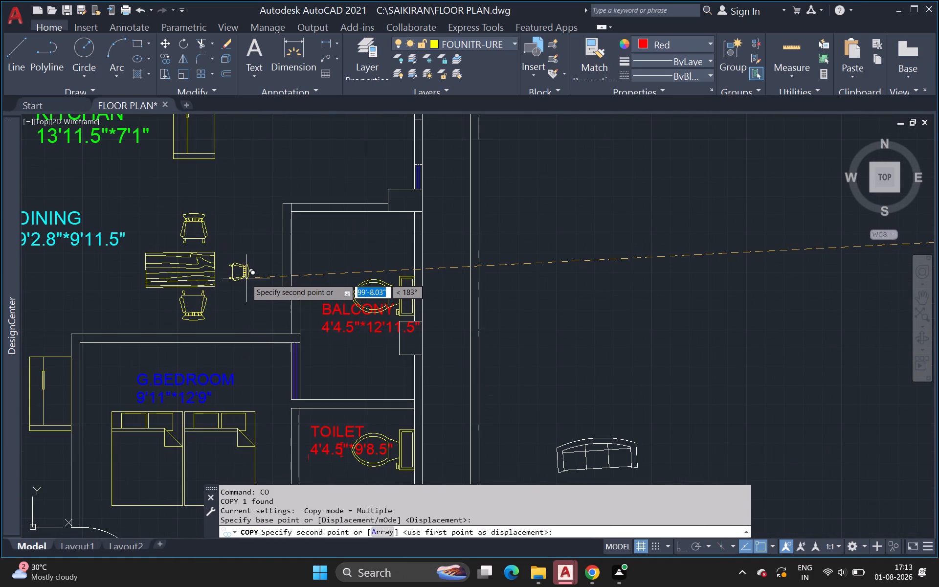
pyautogui.click(246, 278)
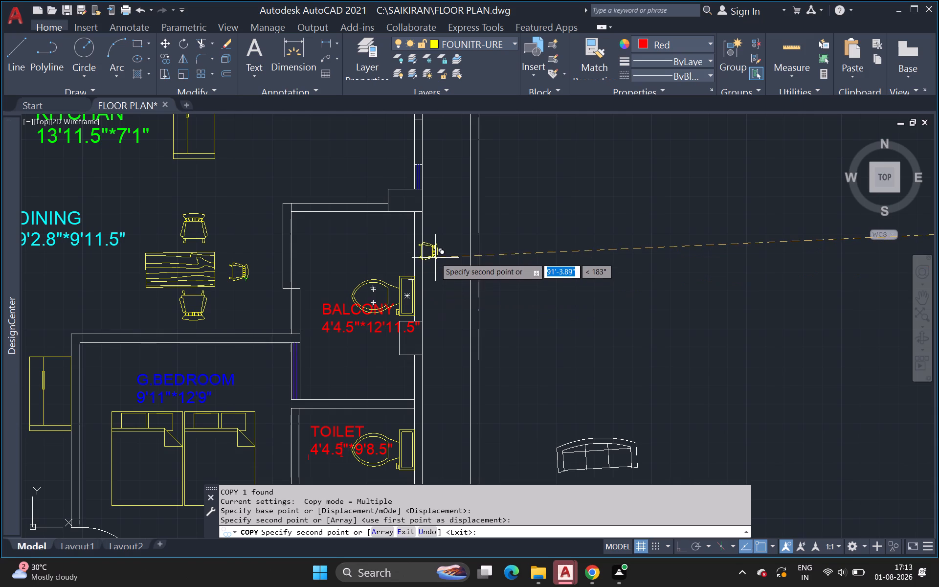
pyautogui.press('Escape')
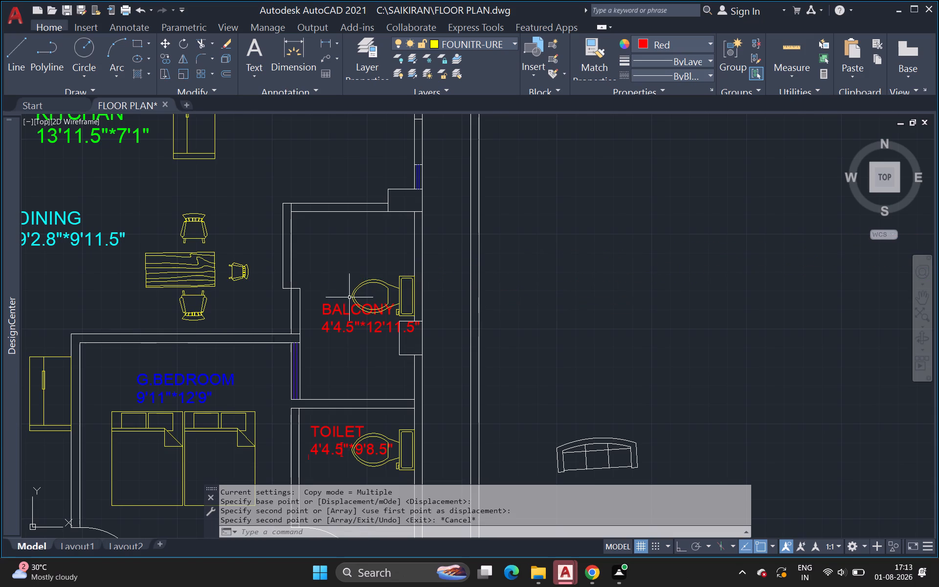
# Delete the yellow toilet block from the BALCONY.
pyautogui.click(366, 292)
pyautogui.click(385, 281)
pyautogui.click(384, 287)
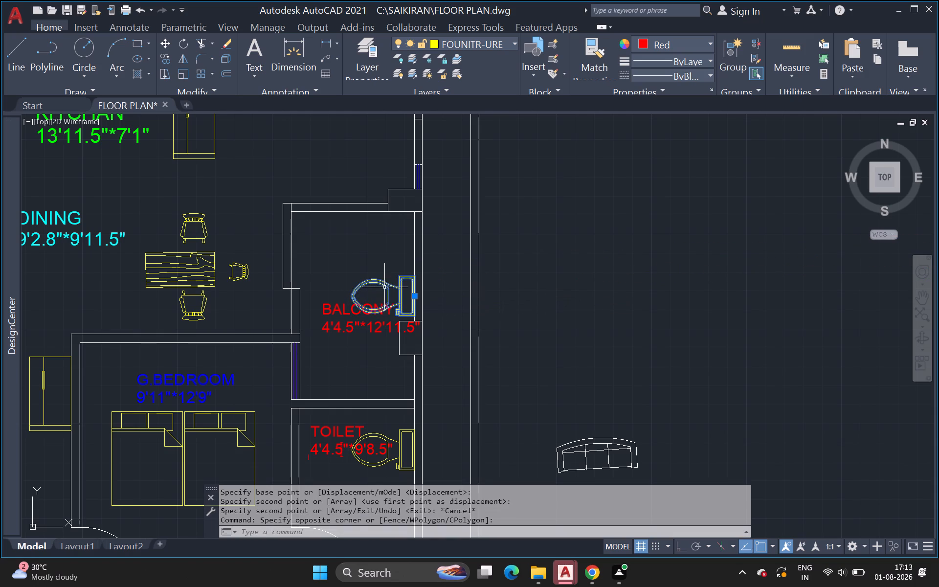
pyautogui.press('Delete')
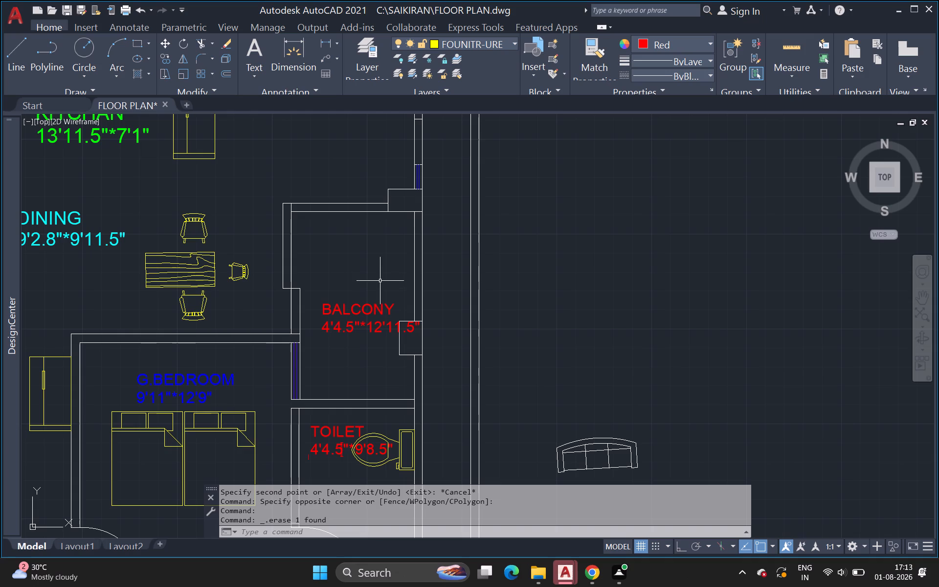
# Copy the vertical sofa beside the LIVING room's left wall about 30'-2" across into the BALCONY, above its label.
pyautogui.scroll(-2, 410, 279)
pyautogui.moveTo(410, 279); pyautogui.dragTo(433, 252, button='middle')
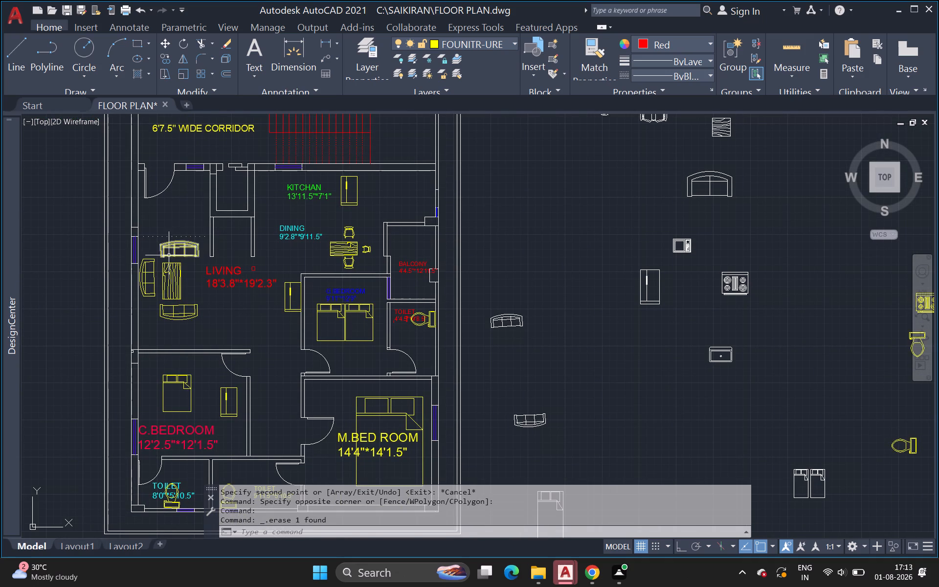
pyautogui.click(152, 268)
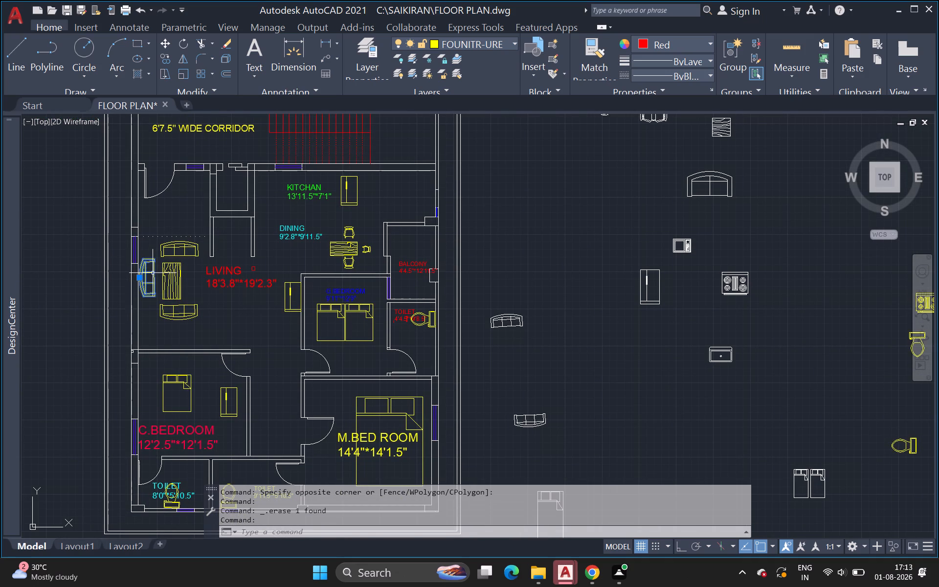
pyautogui.press('c')
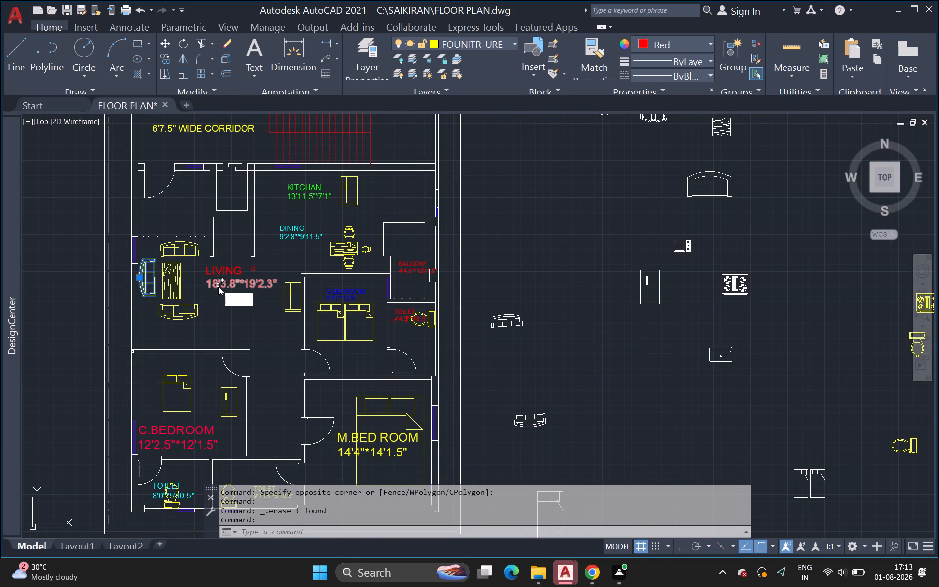
pyautogui.press('o')
pyautogui.press('Return')
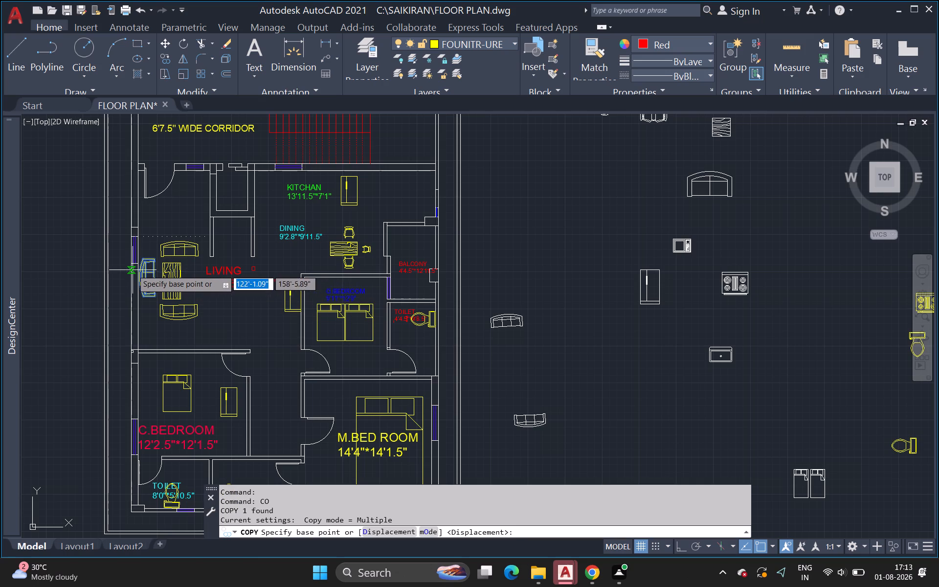
pyautogui.click(153, 276)
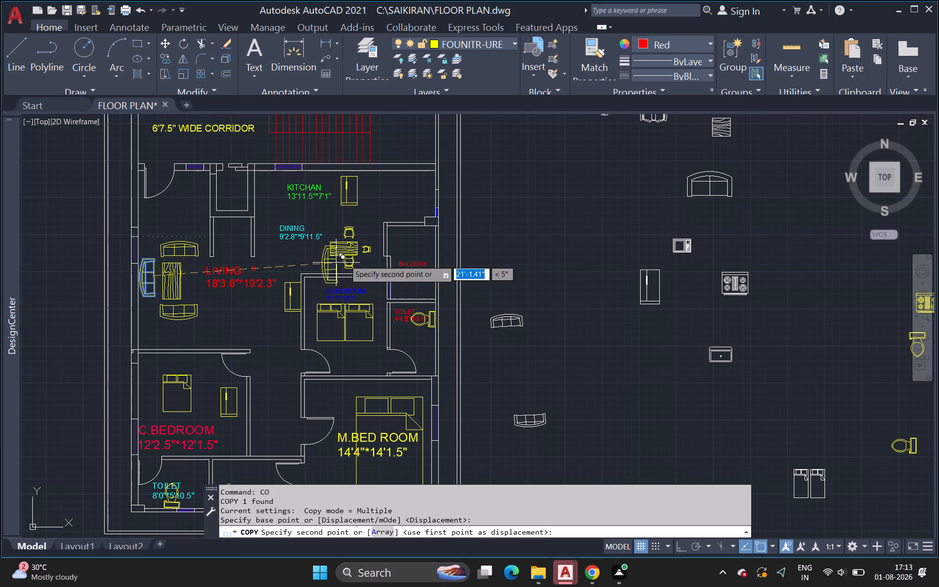
pyautogui.click(422, 250)
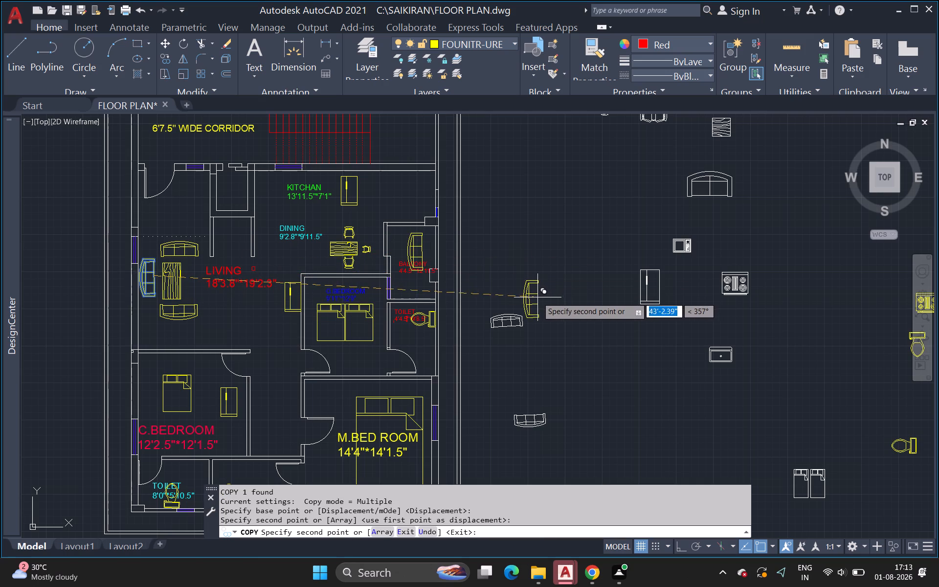
pyautogui.press('Escape')
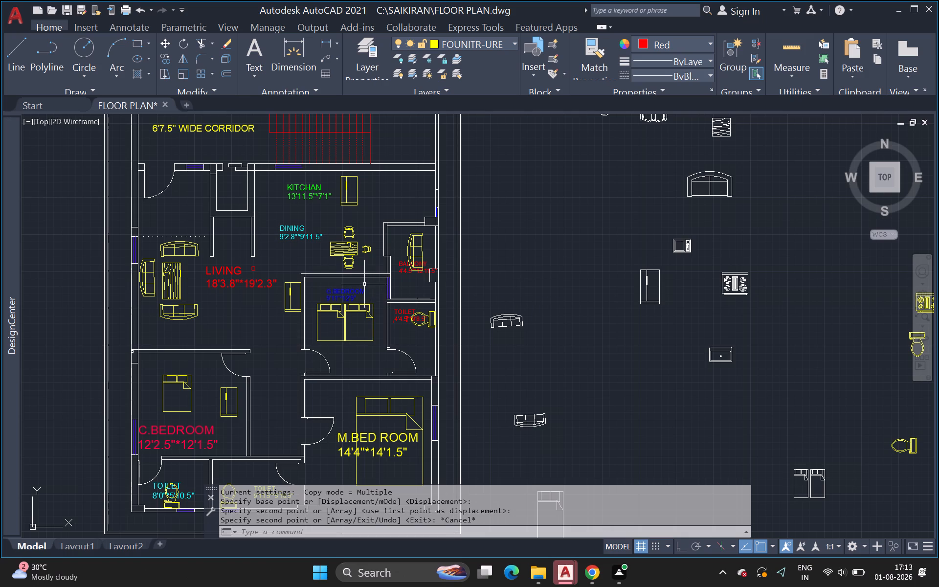
pyautogui.click(352, 234)
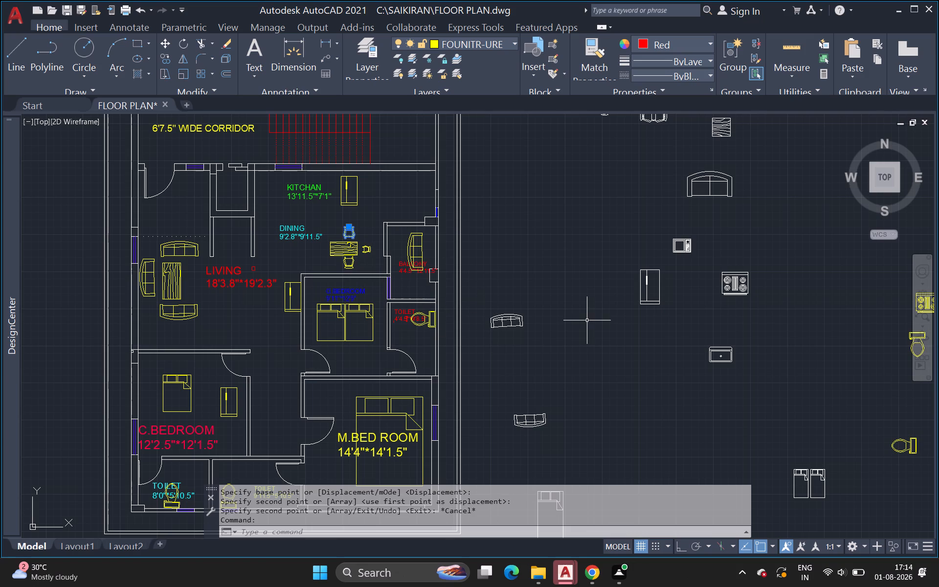
pyautogui.press('Escape')
# Scale the yellow double-bowl sink above the bathtub block down freehand to about 0.55 from its lower-left corner.
pyautogui.moveTo(686, 327); pyautogui.dragTo(465, 320, button='middle')
pyautogui.scroll(-1, 686, 328)
pyautogui.scroll(1, 465, 320)
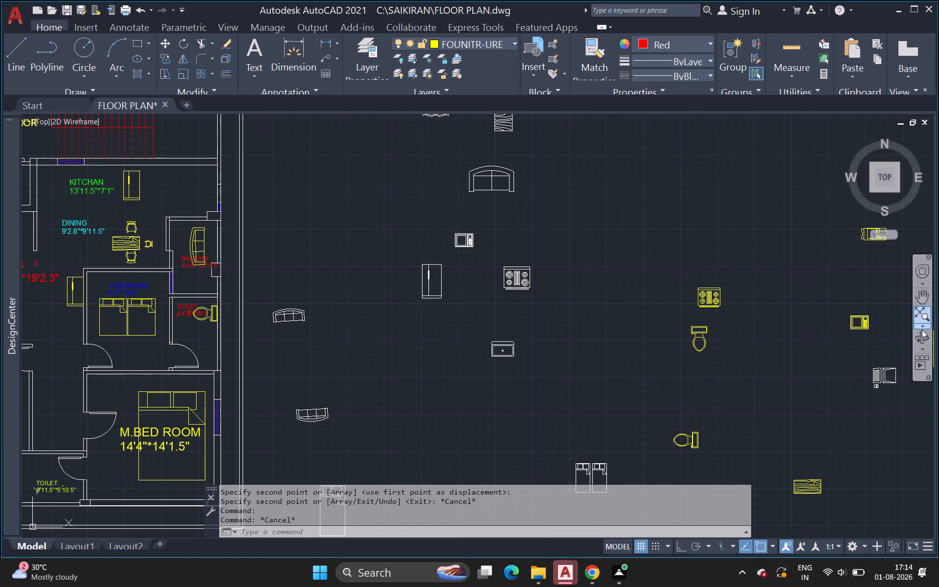
pyautogui.moveTo(920, 331); pyautogui.dragTo(530, 279, button='middle')
pyautogui.scroll(-1, 920, 334)
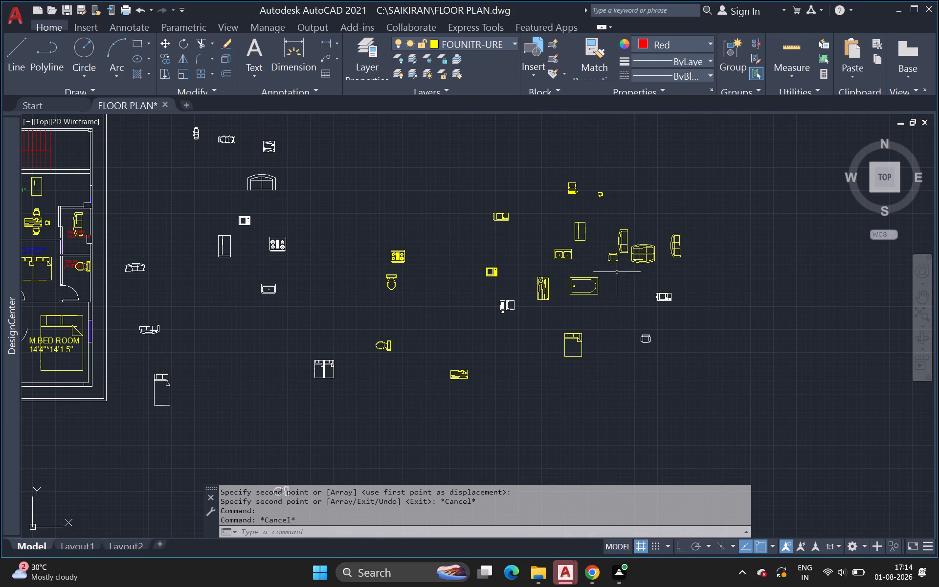
pyautogui.scroll(3, 570, 260)
pyautogui.moveTo(488, 205); pyautogui.dragTo(502, 220)
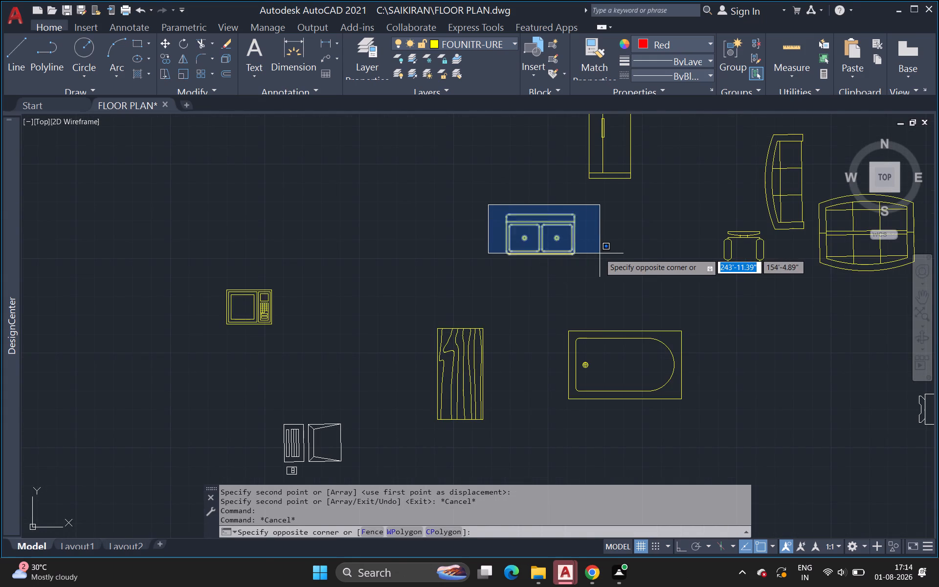
pyautogui.click(598, 263)
pyautogui.press('s')
pyautogui.press('c')
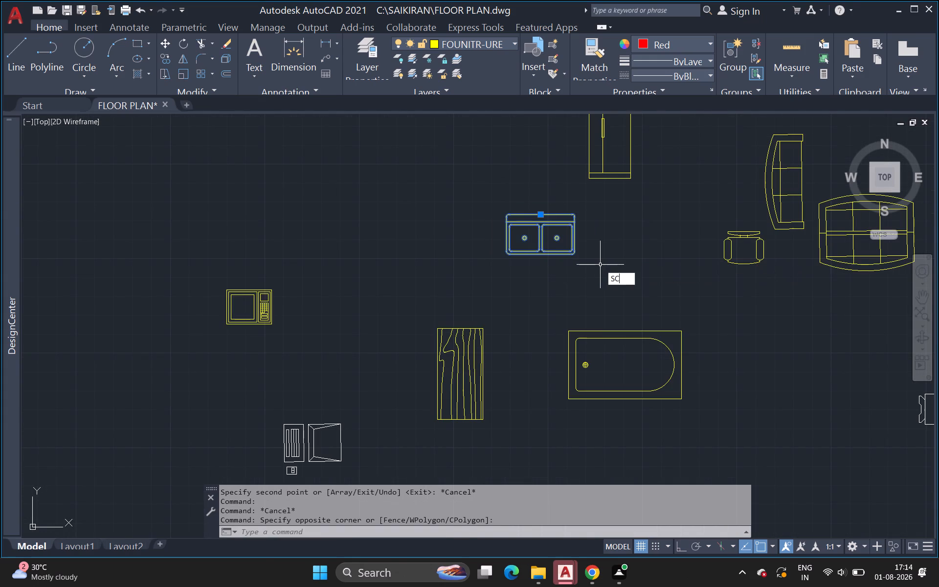
pyautogui.click(660, 288)
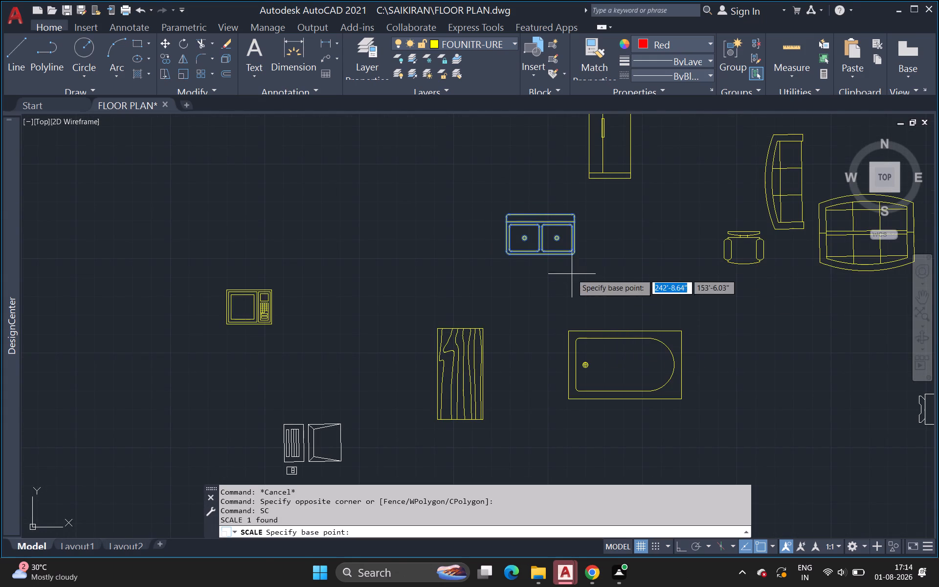
pyautogui.click(510, 253)
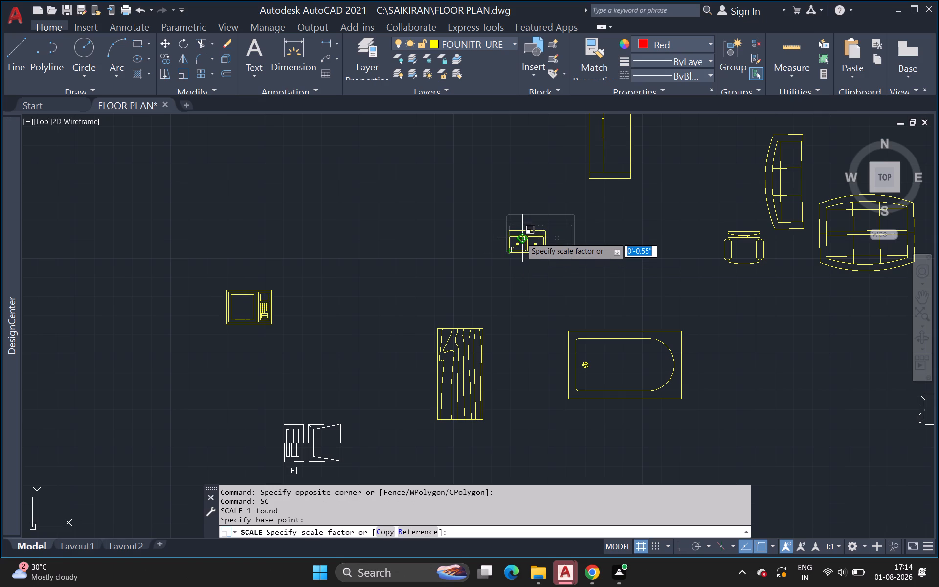
pyautogui.click(521, 237)
# Copy the reduced double-bowl sink about 104' into the KITCHAN, placing it just left of the room label.
pyautogui.click(506, 226)
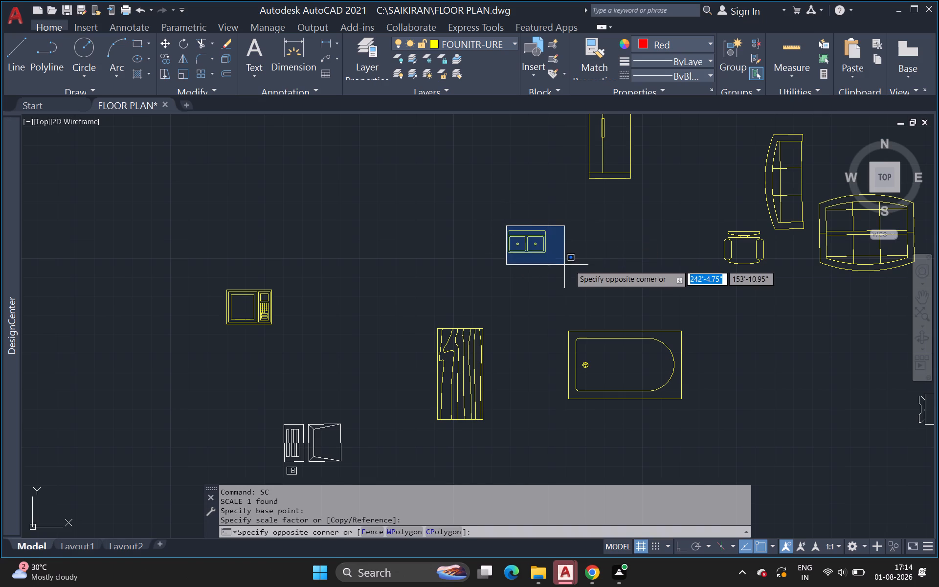
pyautogui.click(577, 265)
pyautogui.press('c')
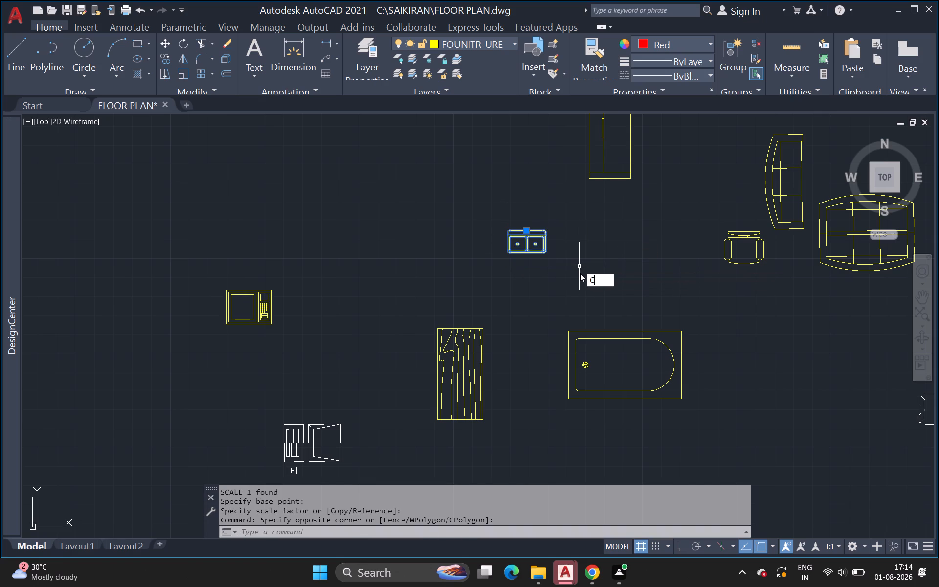
pyautogui.press('o')
pyautogui.press('Return')
pyautogui.click(549, 250)
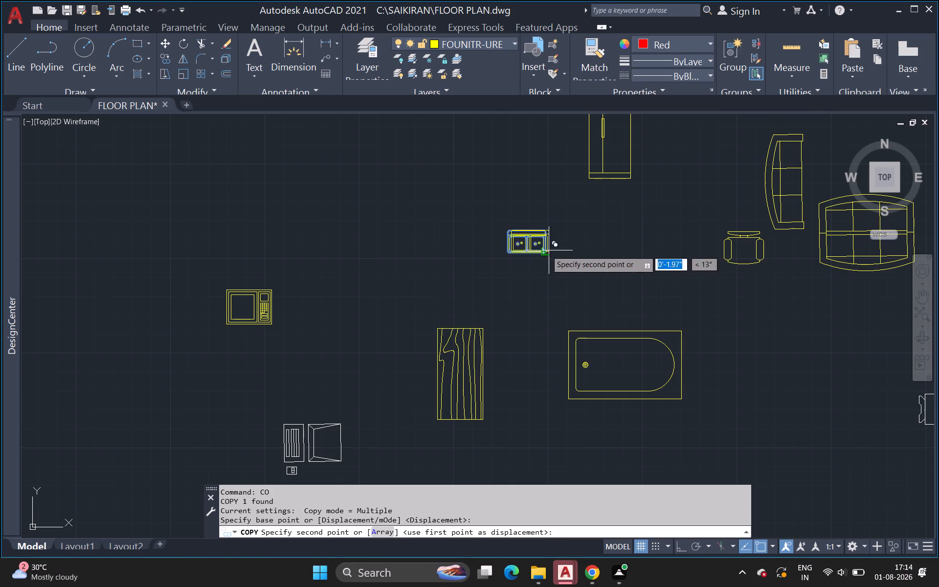
pyautogui.moveTo(355, 239); pyautogui.dragTo(731, 268, button='middle')
pyautogui.scroll(-1, 355, 239)
pyautogui.scroll(-4, 146, 262)
pyautogui.moveTo(224, 280); pyautogui.dragTo(354, 271, button='middle')
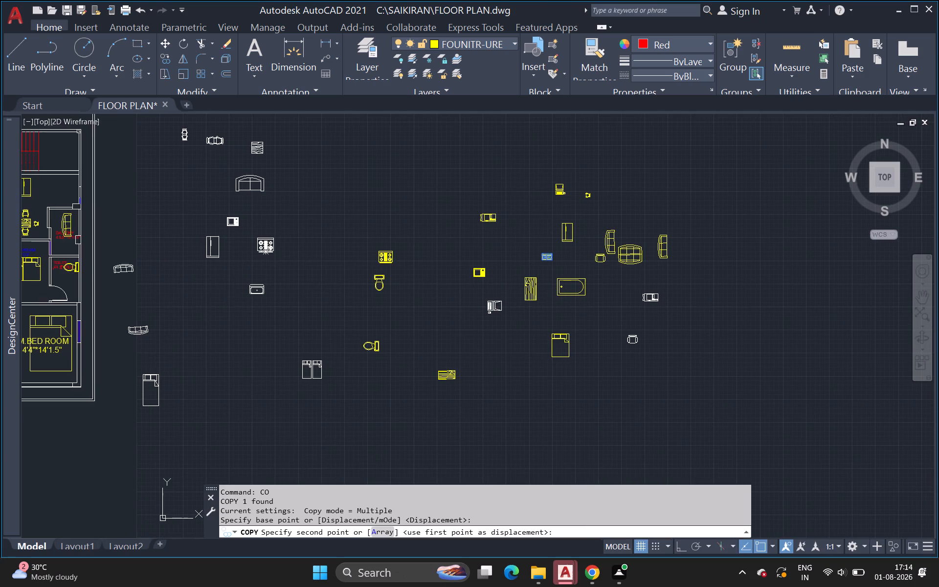
pyautogui.moveTo(26, 210); pyautogui.dragTo(214, 245, button='middle')
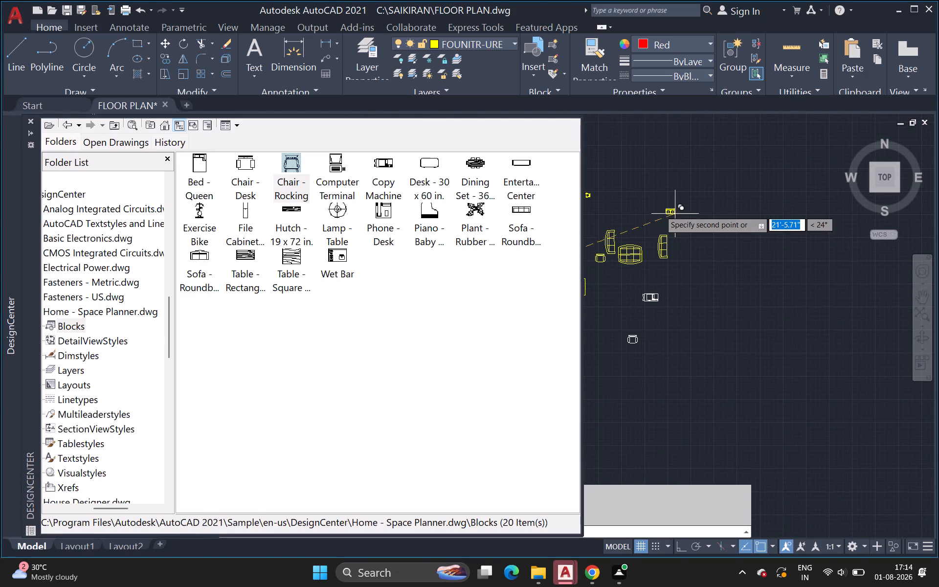
pyautogui.moveTo(220, 193); pyautogui.dragTo(423, 247, button='middle')
pyautogui.scroll(-1, 291, 217)
pyautogui.scroll(3, 276, 237)
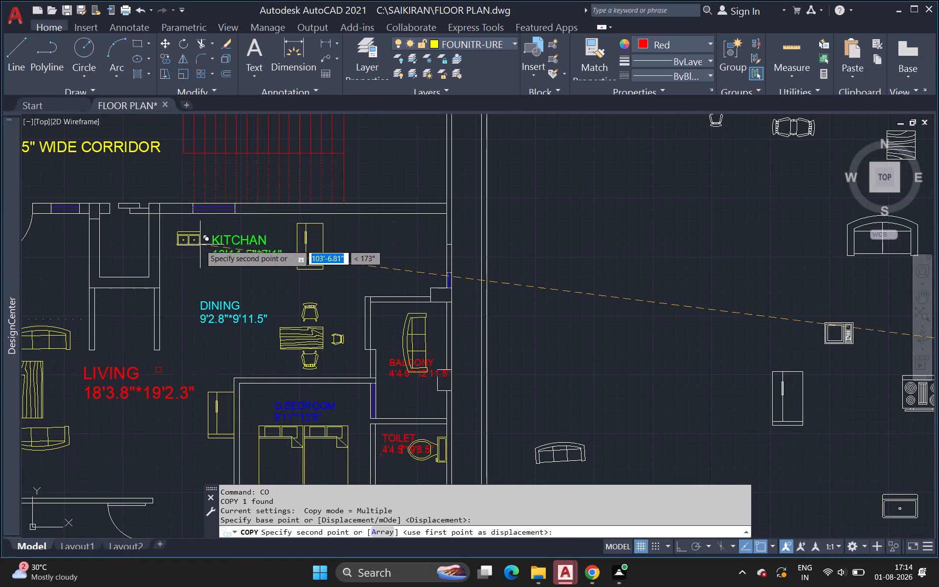
pyautogui.click(196, 241)
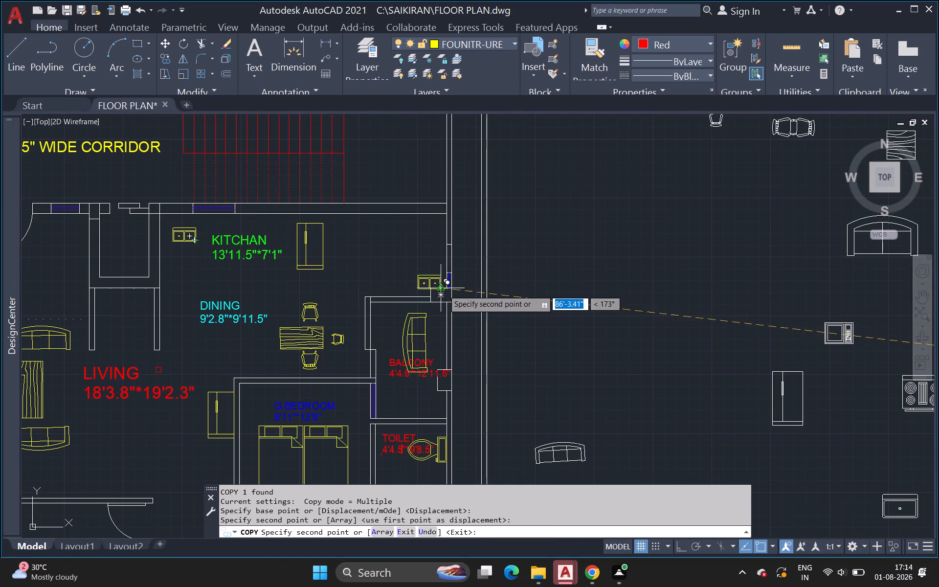
pyautogui.press('Escape')
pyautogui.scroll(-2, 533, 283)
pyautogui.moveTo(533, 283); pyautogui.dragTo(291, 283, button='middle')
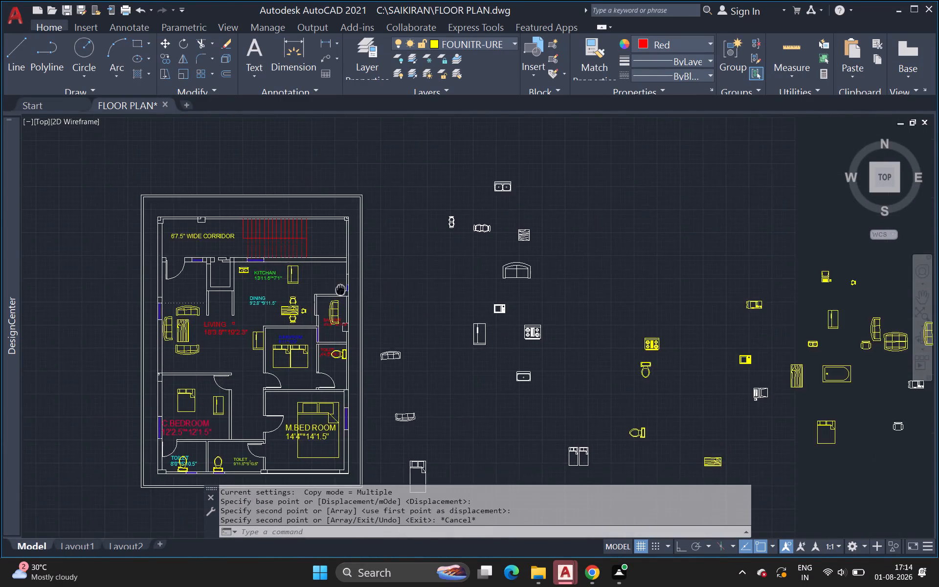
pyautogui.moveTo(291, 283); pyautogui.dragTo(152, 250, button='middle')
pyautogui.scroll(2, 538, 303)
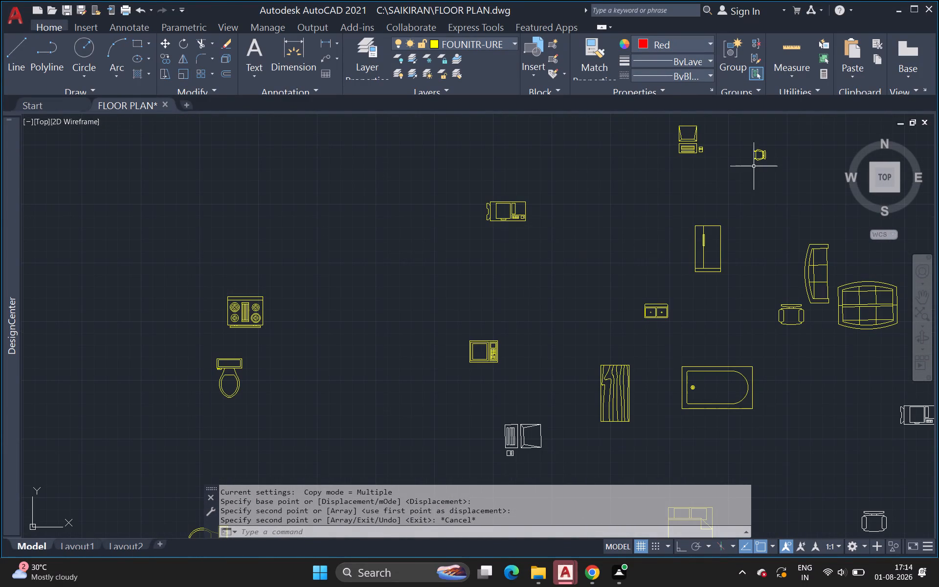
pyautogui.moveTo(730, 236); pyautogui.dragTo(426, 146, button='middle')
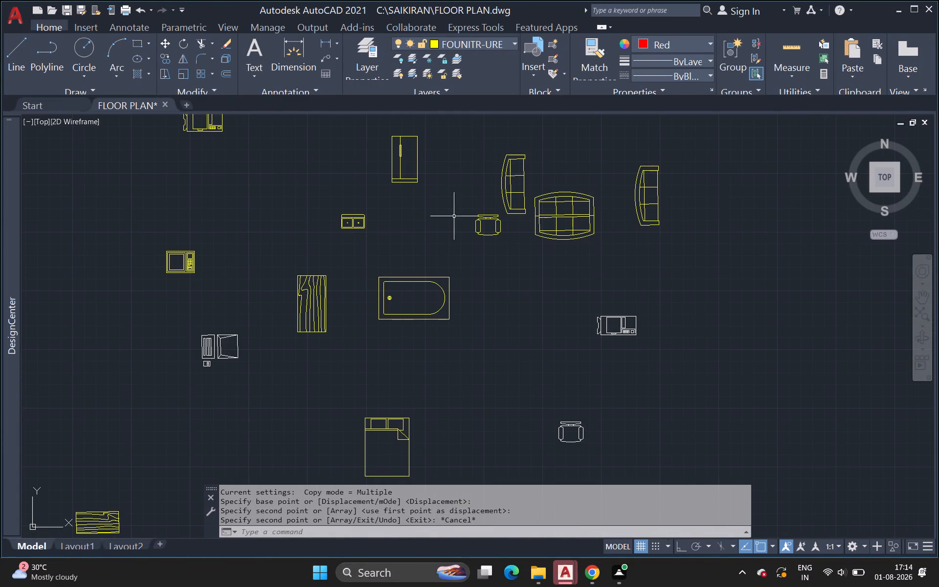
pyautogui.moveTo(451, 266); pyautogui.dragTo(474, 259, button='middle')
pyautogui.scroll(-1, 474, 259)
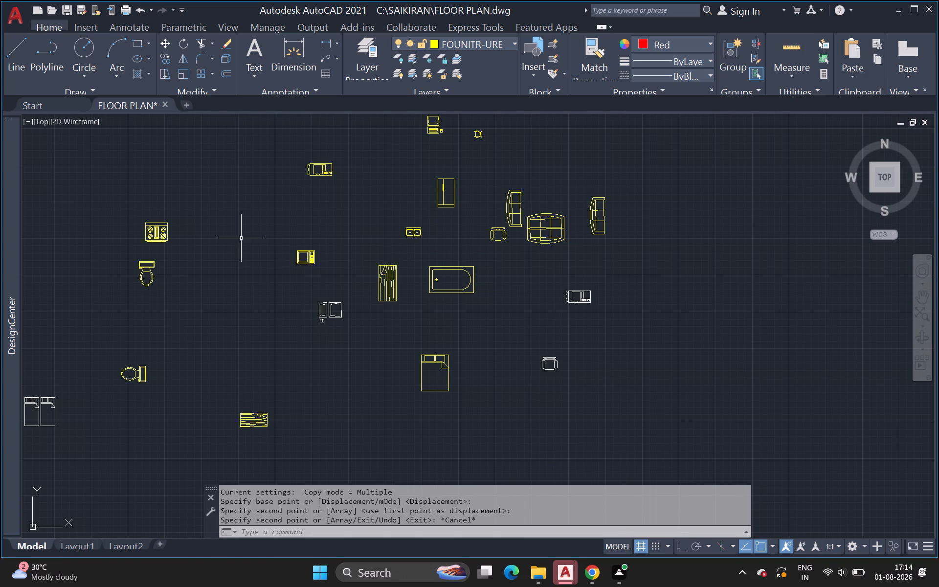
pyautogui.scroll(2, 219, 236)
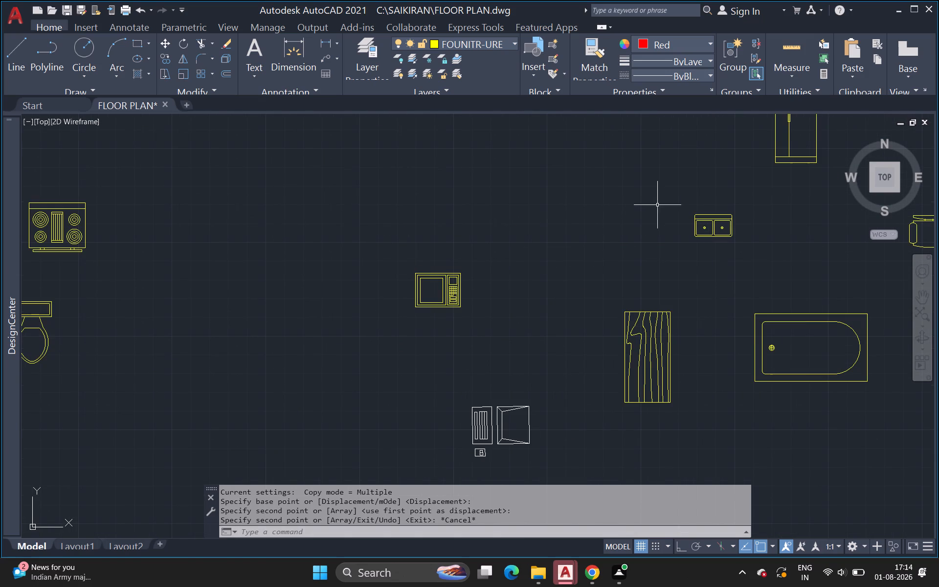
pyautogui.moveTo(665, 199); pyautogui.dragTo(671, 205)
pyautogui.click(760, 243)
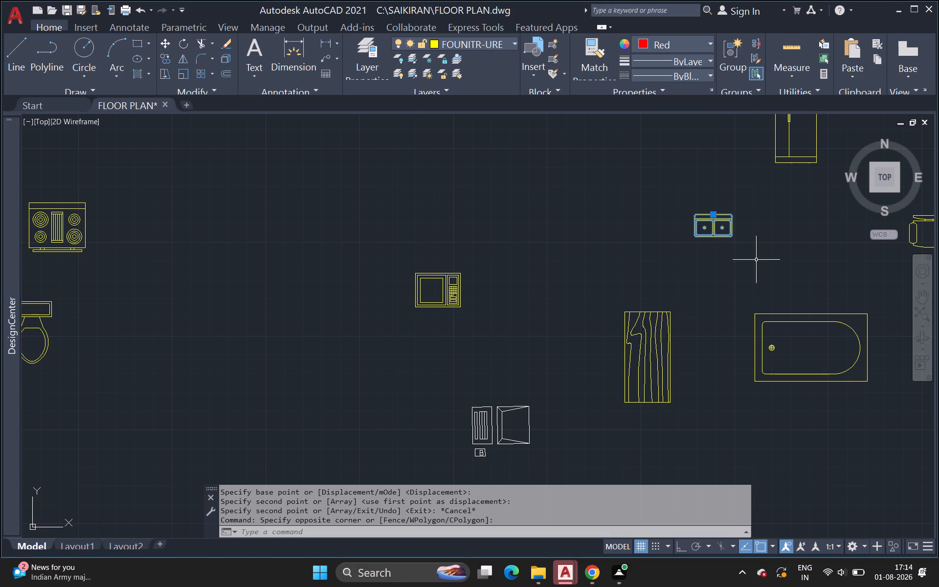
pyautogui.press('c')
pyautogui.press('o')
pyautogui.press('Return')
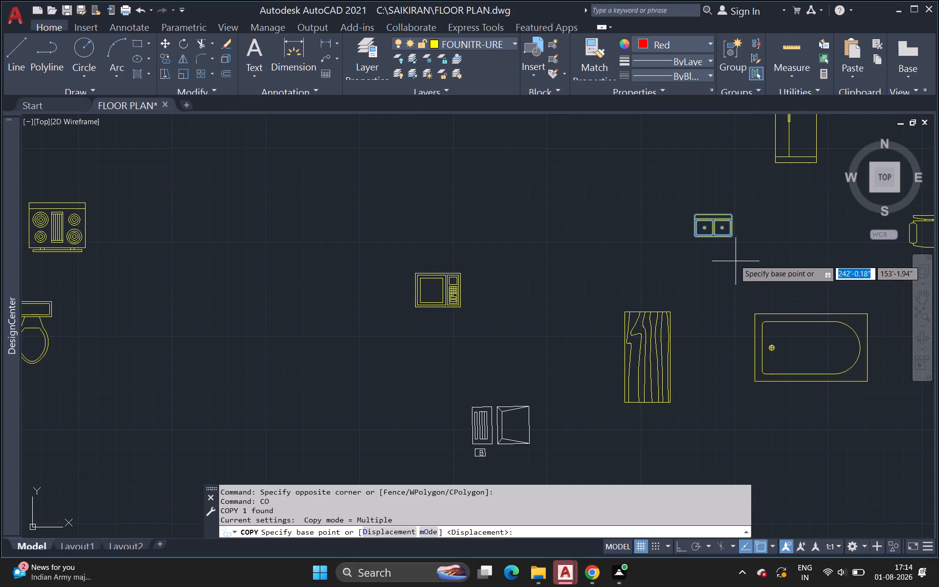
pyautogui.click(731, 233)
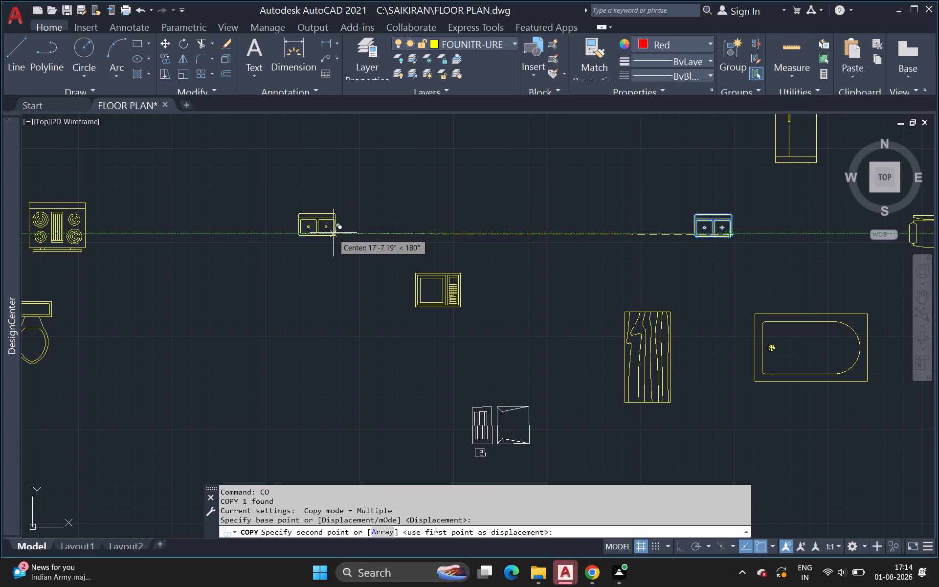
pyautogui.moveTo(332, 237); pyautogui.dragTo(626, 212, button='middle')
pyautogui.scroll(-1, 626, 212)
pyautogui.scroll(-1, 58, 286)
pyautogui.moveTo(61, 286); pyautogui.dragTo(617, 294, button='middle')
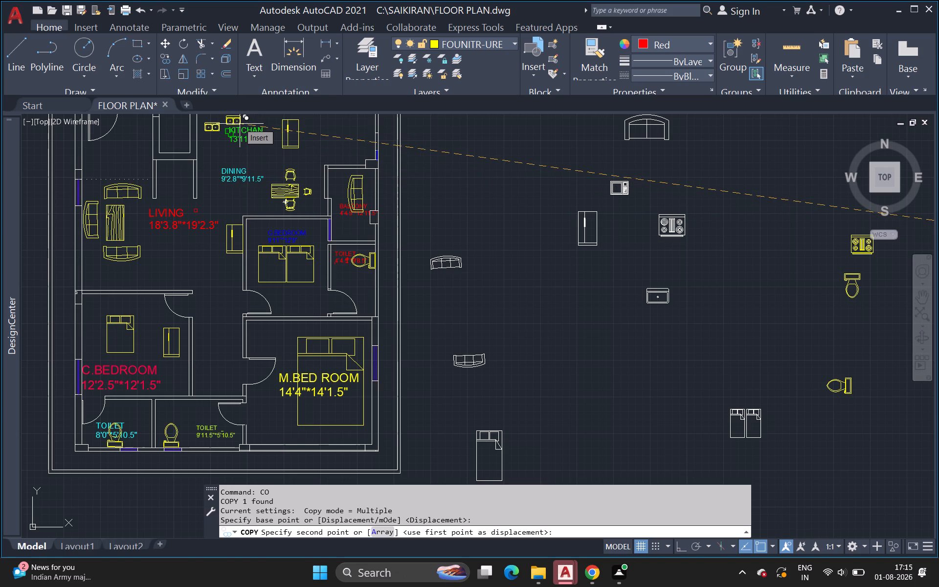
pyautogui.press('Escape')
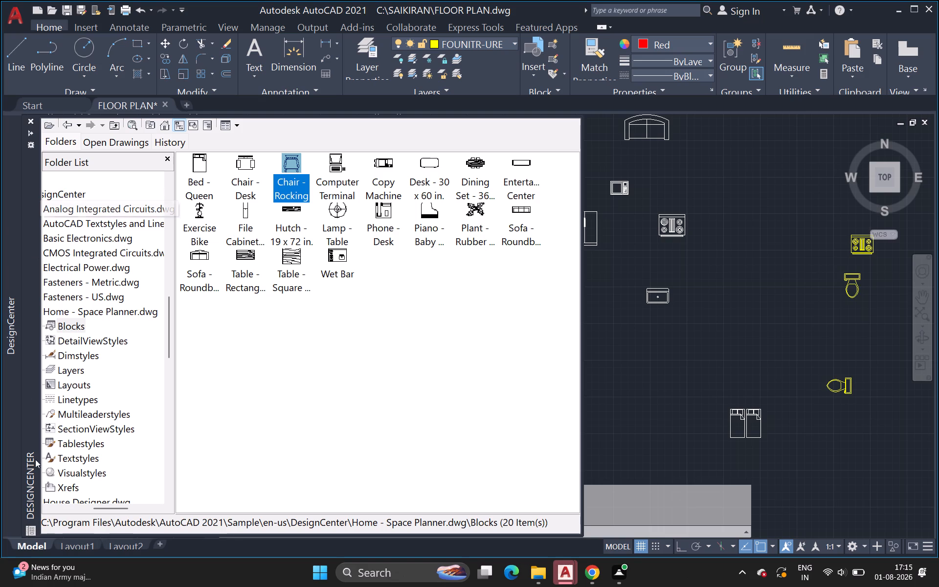
# In DesignCenter, go back to the sample drawings folder, open House Designer.dwg and select its Blocks category.
pyautogui.moveTo(126, 507); pyautogui.dragTo(67, 514)
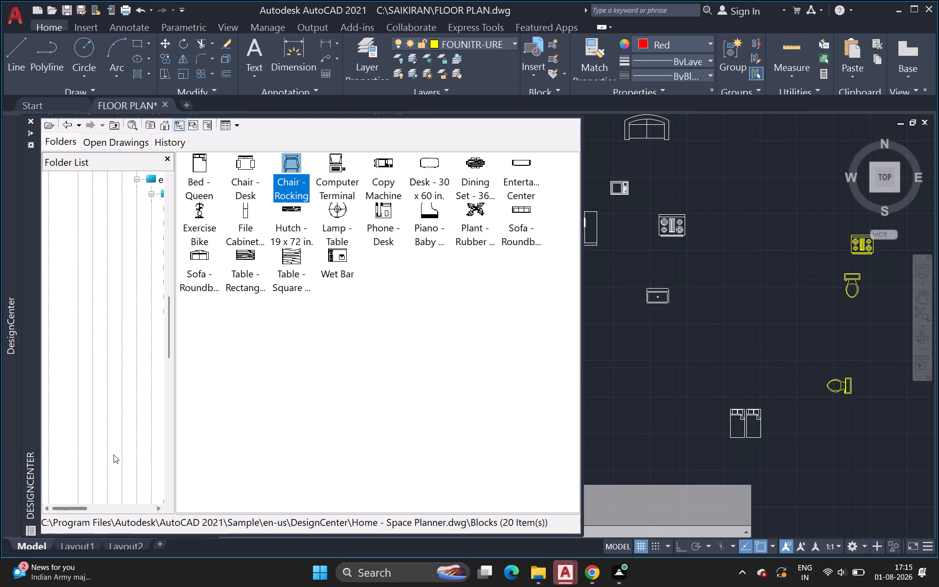
pyautogui.moveTo(167, 338); pyautogui.dragTo(190, 192)
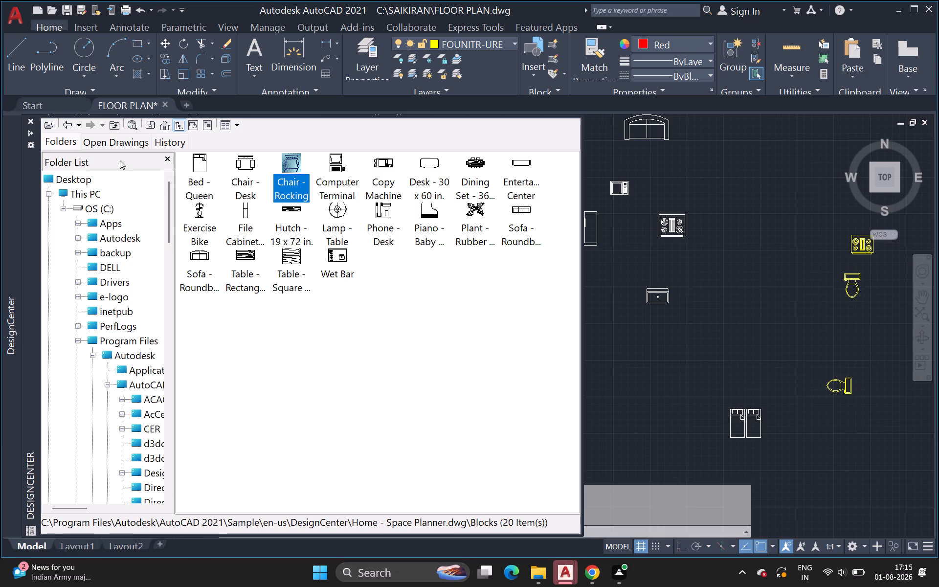
pyautogui.click(65, 125)
pyautogui.moveTo(167, 290); pyautogui.dragTo(193, 195)
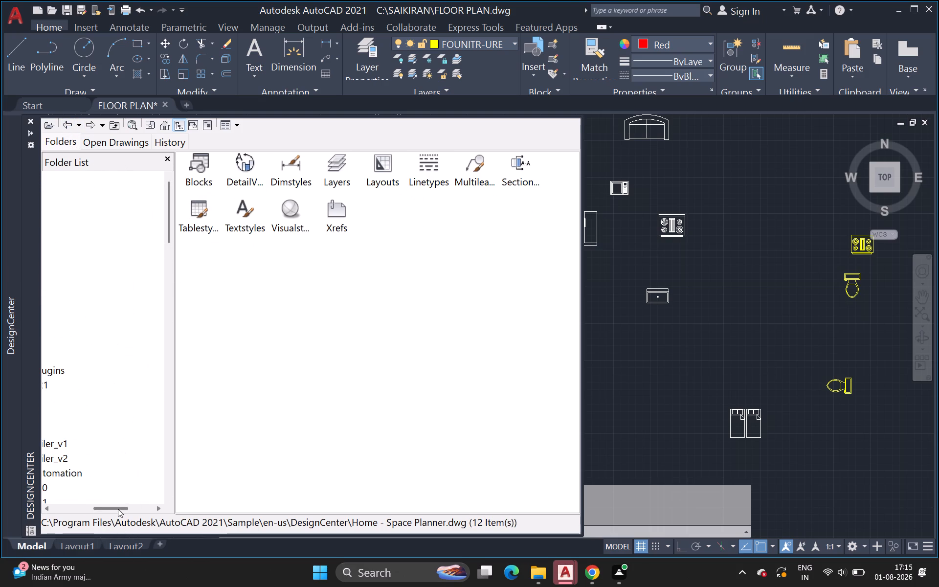
pyautogui.moveTo(118, 509); pyautogui.dragTo(80, 510)
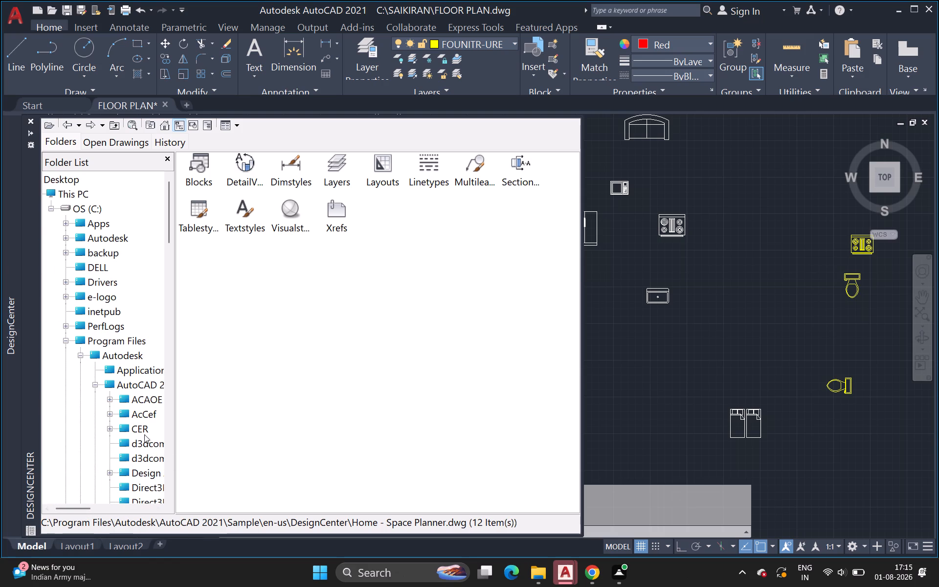
pyautogui.moveTo(173, 203); pyautogui.dragTo(170, 215)
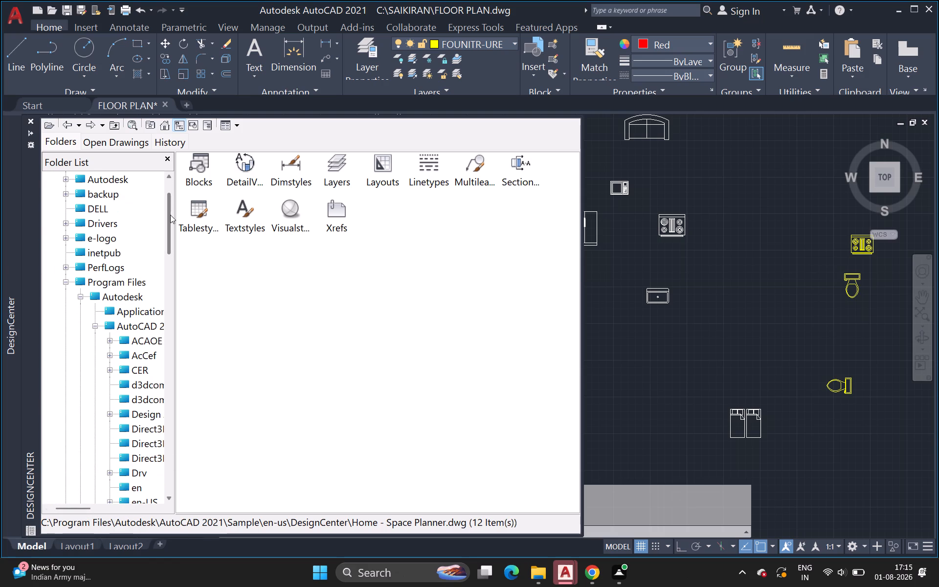
pyautogui.moveTo(170, 215); pyautogui.dragTo(163, 245)
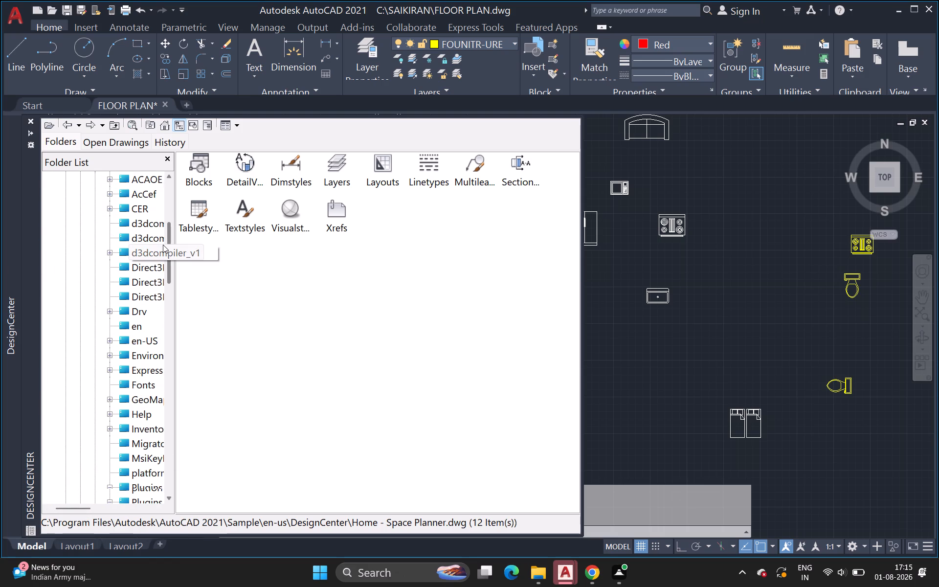
pyautogui.moveTo(163, 245); pyautogui.dragTo(162, 245)
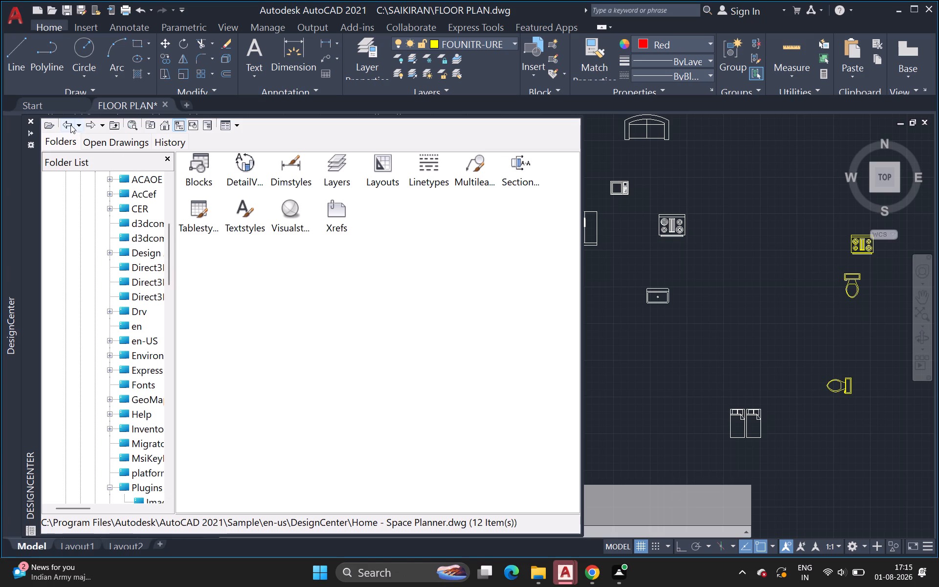
pyautogui.click(70, 125)
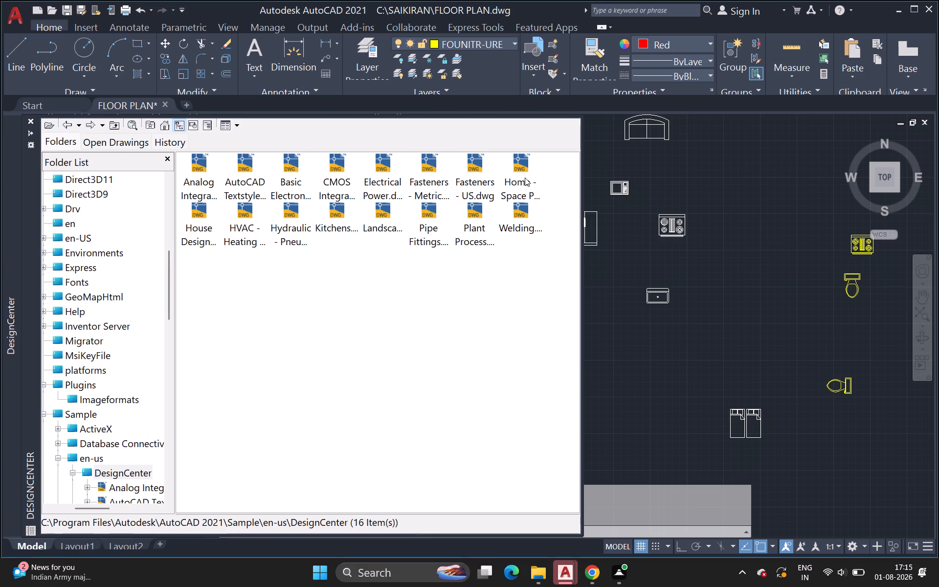
pyautogui.click(204, 222)
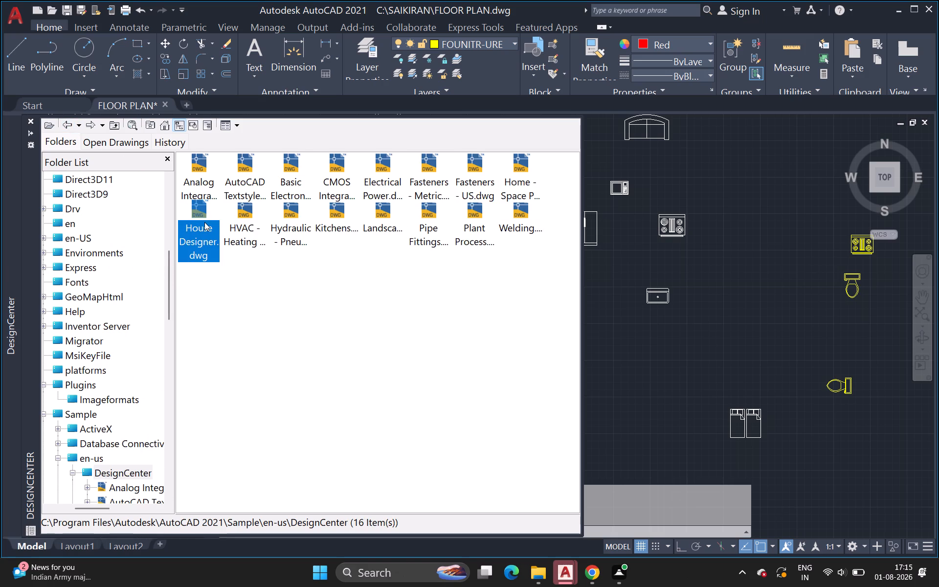
pyautogui.doubleClick(205, 222)
pyautogui.doubleClick(201, 212)
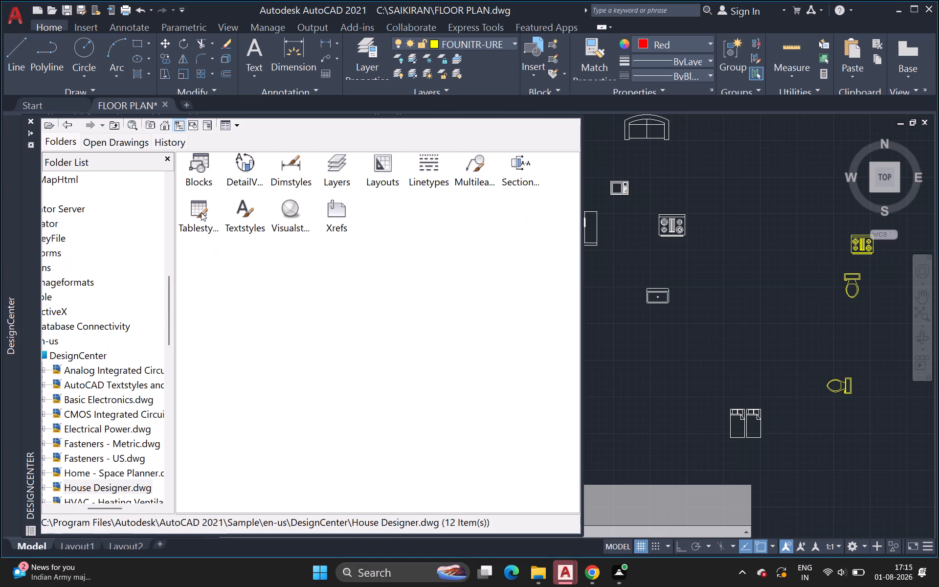
pyautogui.click(201, 165)
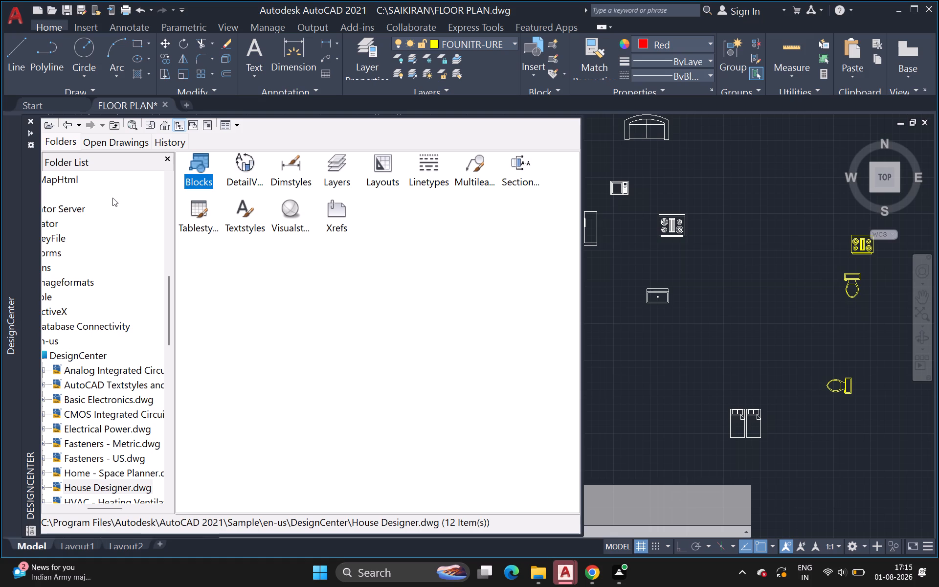
# Look through the DesignCenter folder tree, from the C: drive's top folders past the AutoCAD 2021 samples to the list's end.
pyautogui.moveTo(167, 288); pyautogui.dragTo(187, 210)
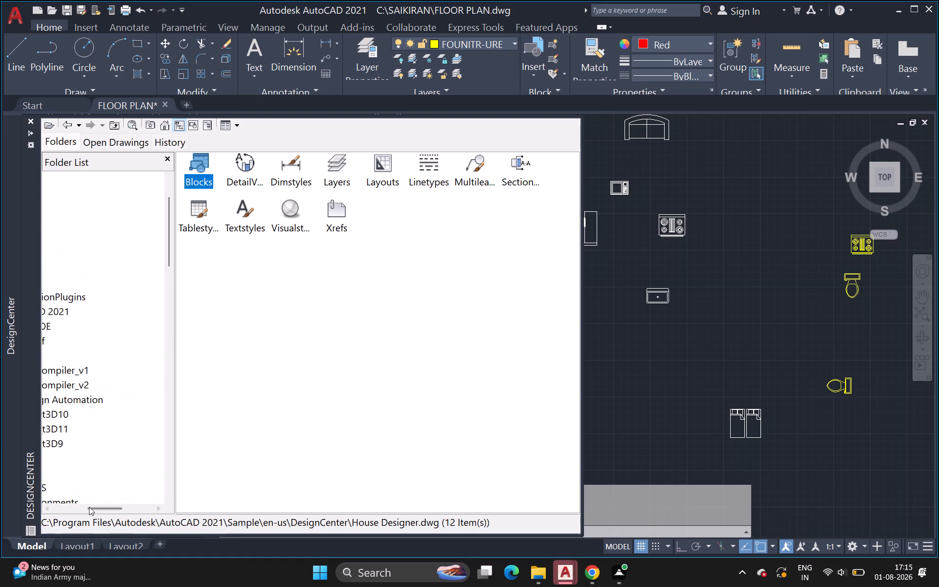
pyautogui.moveTo(103, 506); pyautogui.dragTo(79, 507)
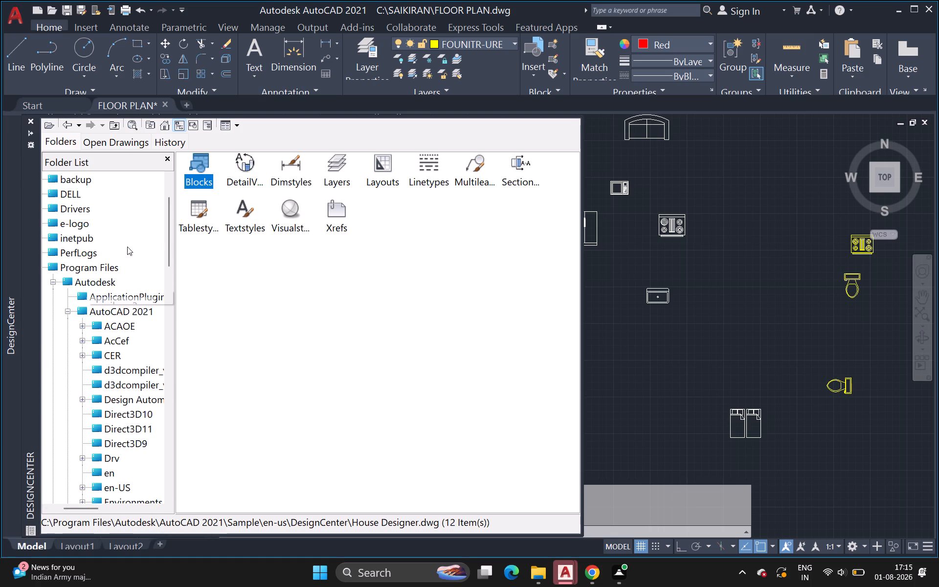
pyautogui.moveTo(171, 230); pyautogui.dragTo(182, 207)
pyautogui.moveTo(90, 507); pyautogui.dragTo(73, 505)
pyautogui.moveTo(173, 241); pyautogui.dragTo(171, 247)
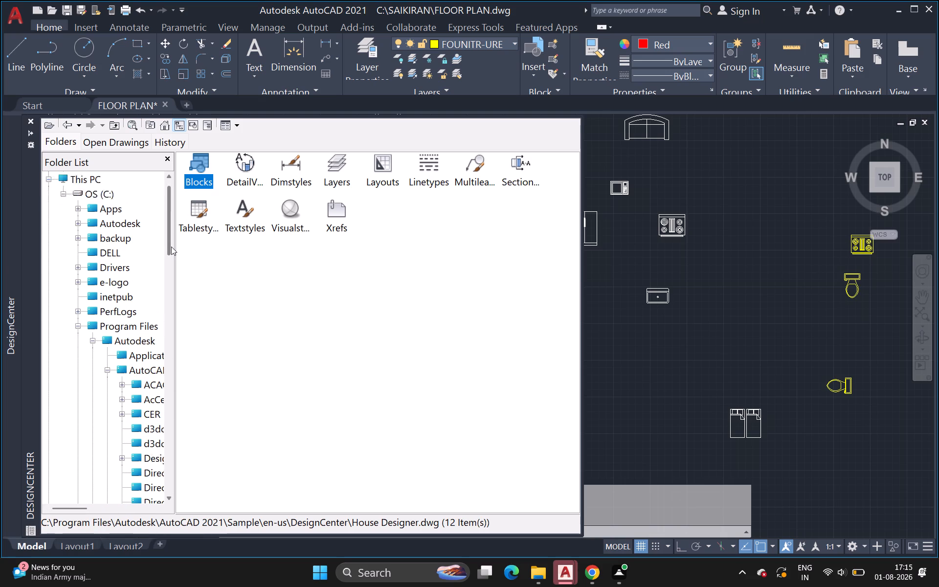
pyautogui.moveTo(171, 247); pyautogui.dragTo(163, 315)
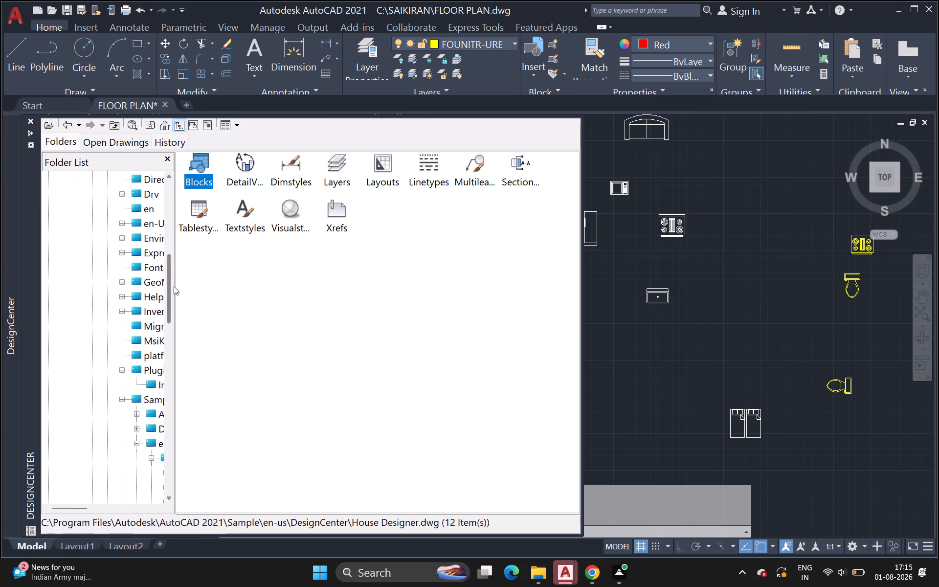
pyautogui.moveTo(80, 511); pyautogui.dragTo(93, 511)
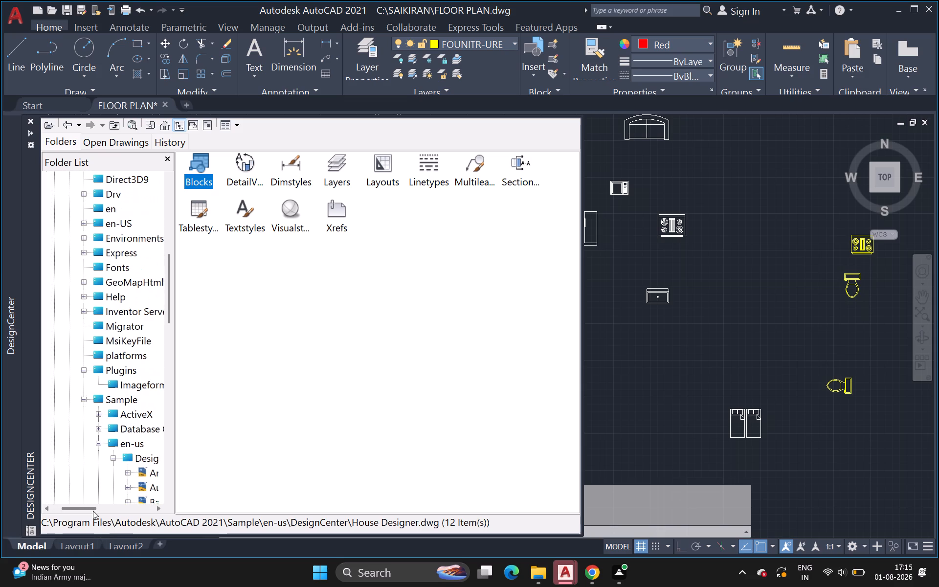
pyautogui.moveTo(93, 511); pyautogui.dragTo(93, 511)
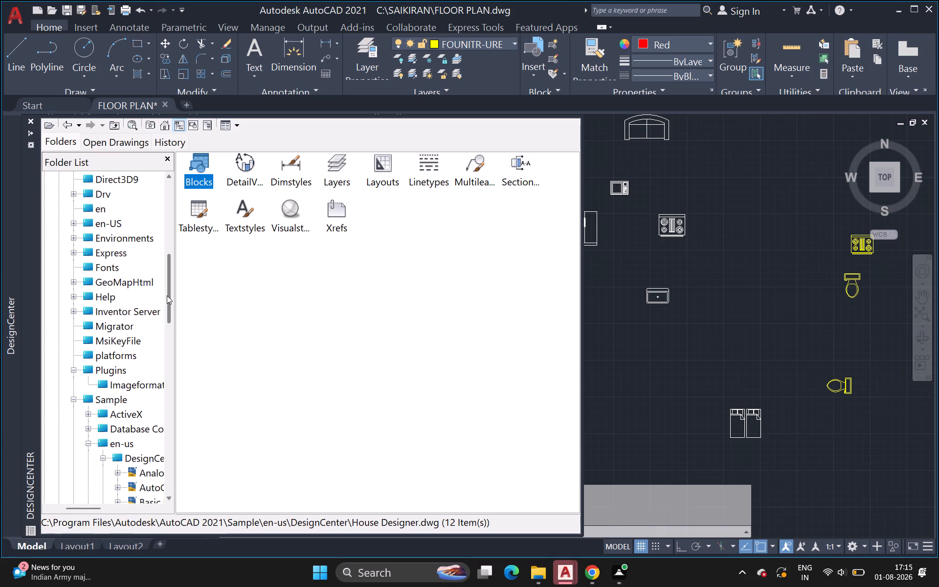
pyautogui.moveTo(167, 295); pyautogui.dragTo(181, 263)
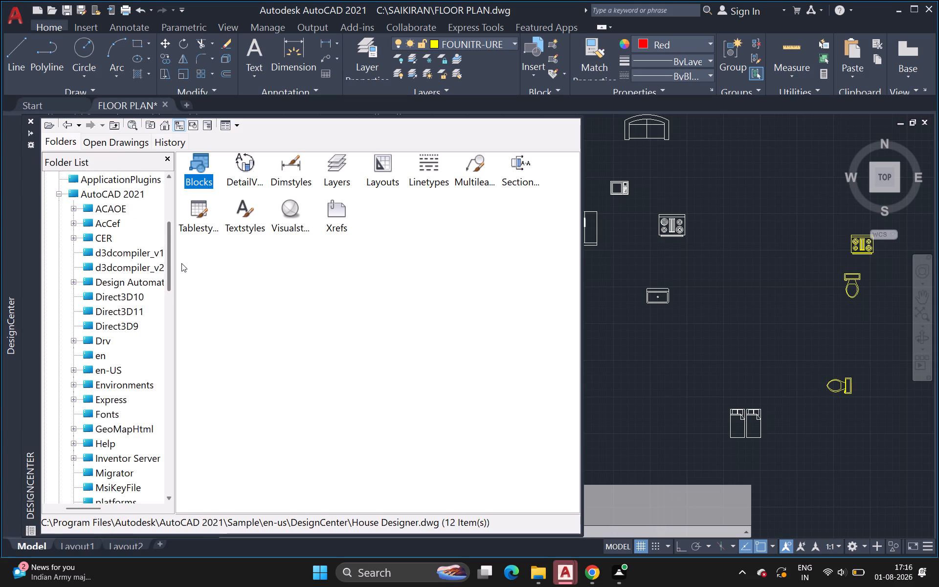
pyautogui.moveTo(181, 263); pyautogui.dragTo(184, 253)
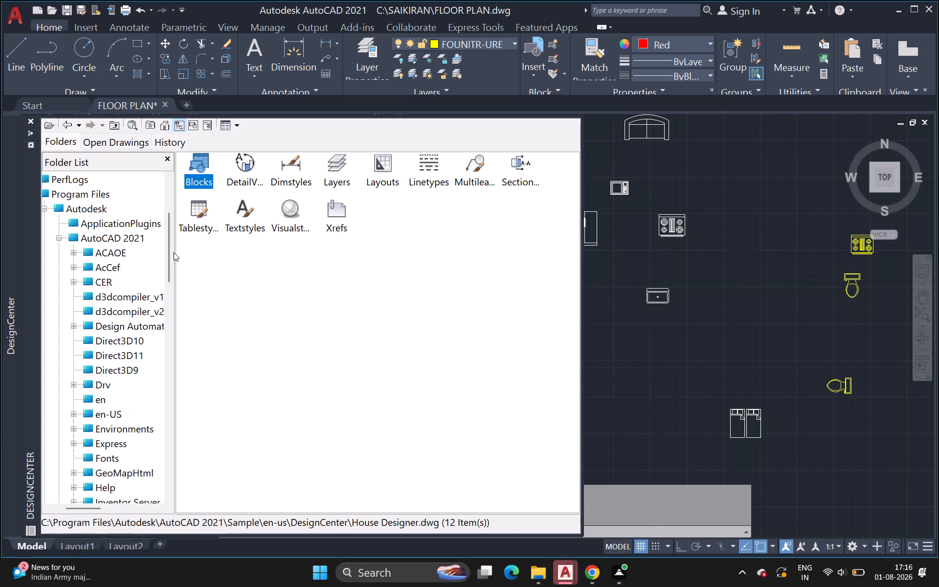
pyautogui.moveTo(172, 252); pyautogui.dragTo(176, 233)
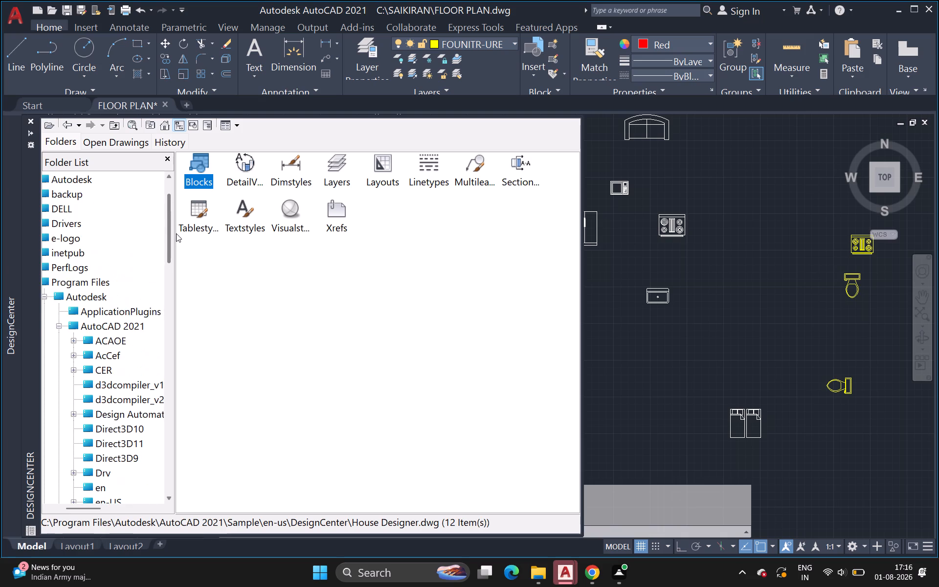
pyautogui.moveTo(176, 233); pyautogui.dragTo(180, 217)
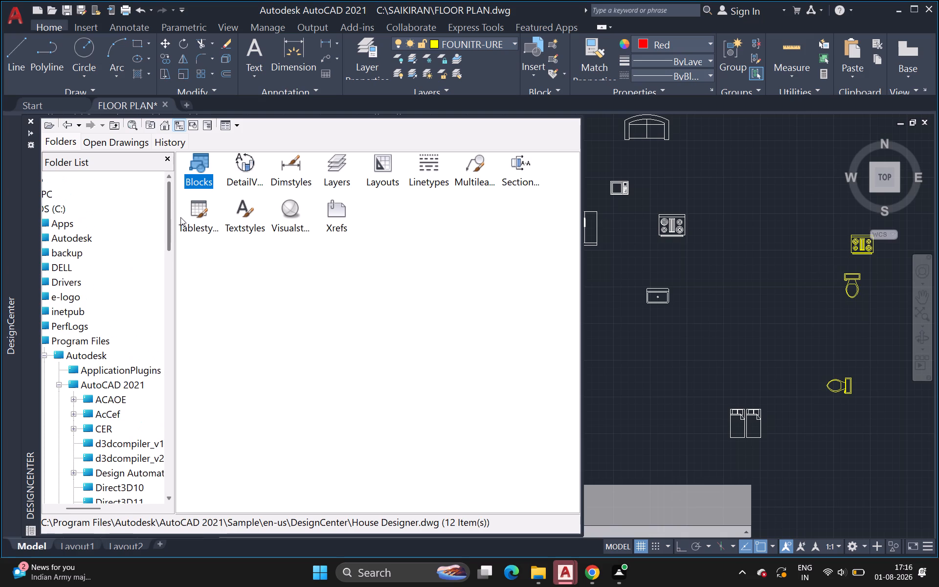
pyautogui.moveTo(180, 217); pyautogui.dragTo(174, 296)
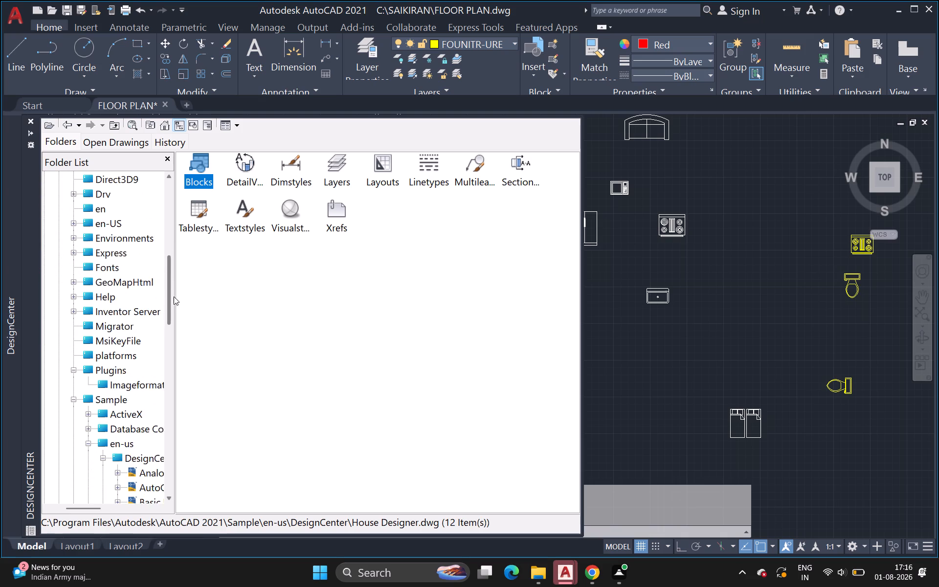
pyautogui.moveTo(174, 296); pyautogui.dragTo(169, 318)
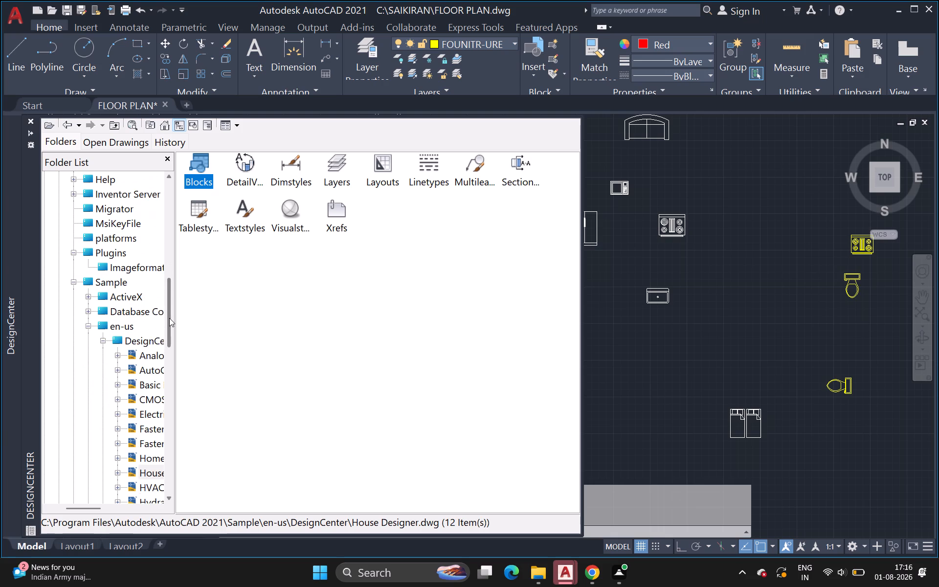
pyautogui.moveTo(169, 318); pyautogui.dragTo(159, 396)
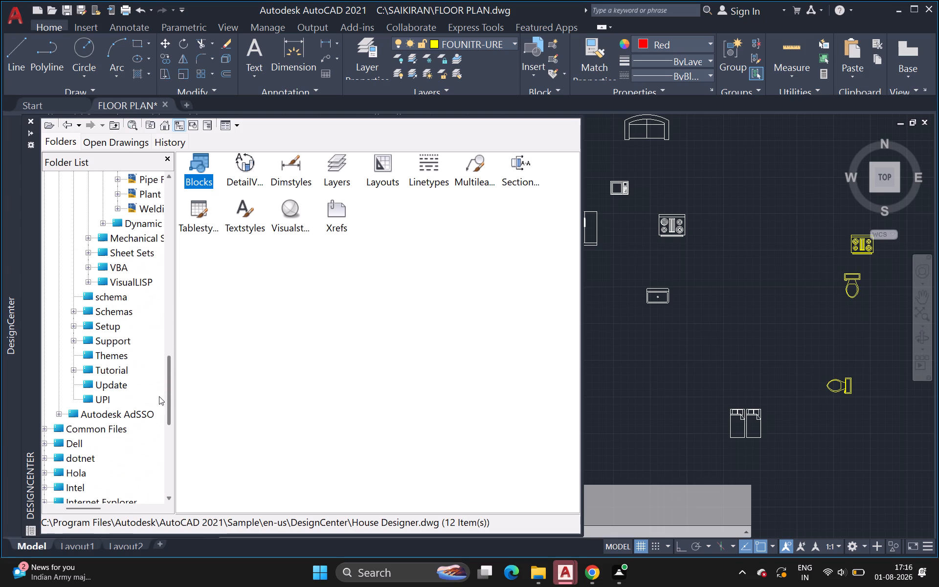
pyautogui.moveTo(159, 396); pyautogui.dragTo(157, 398)
pyautogui.moveTo(157, 398); pyautogui.dragTo(140, 447)
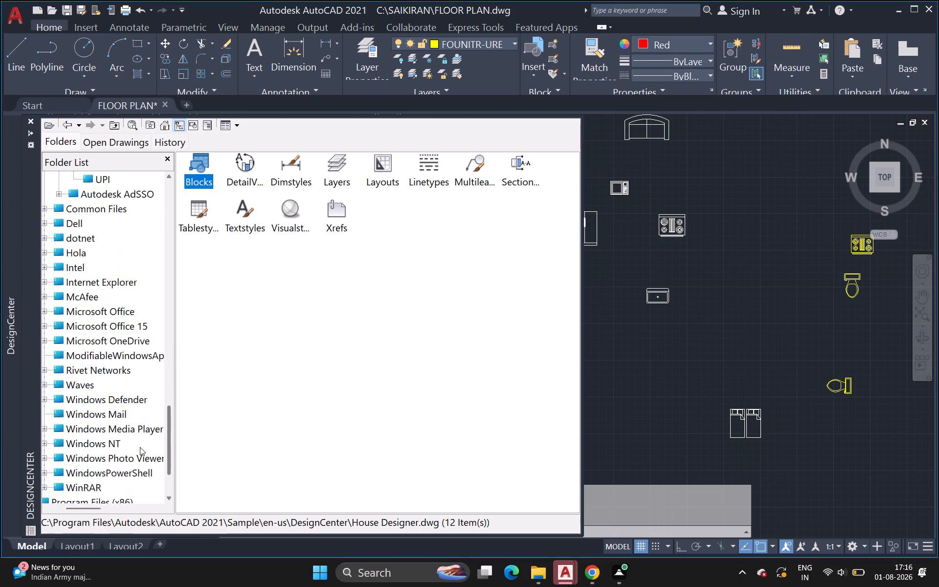
pyautogui.moveTo(140, 447); pyautogui.dragTo(138, 458)
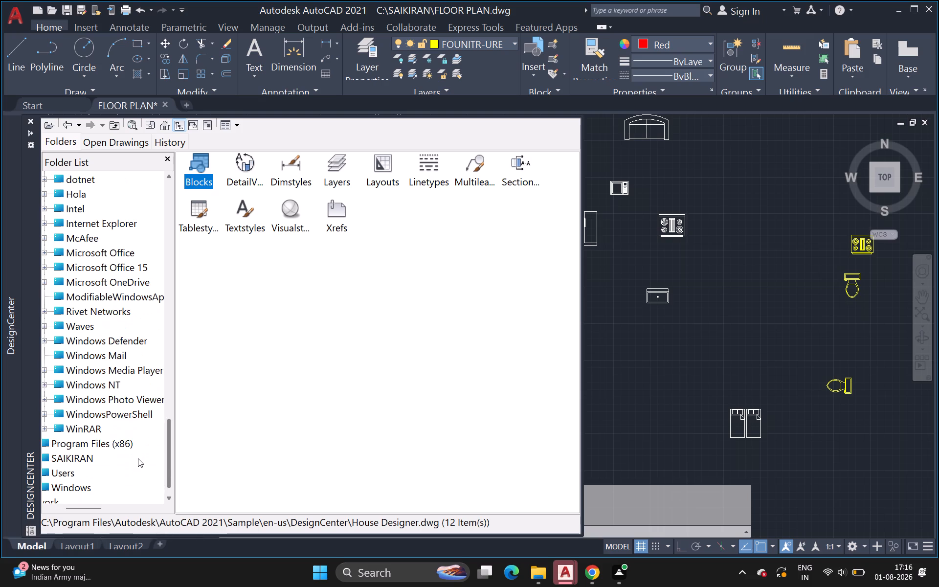
pyautogui.moveTo(138, 458); pyautogui.dragTo(137, 461)
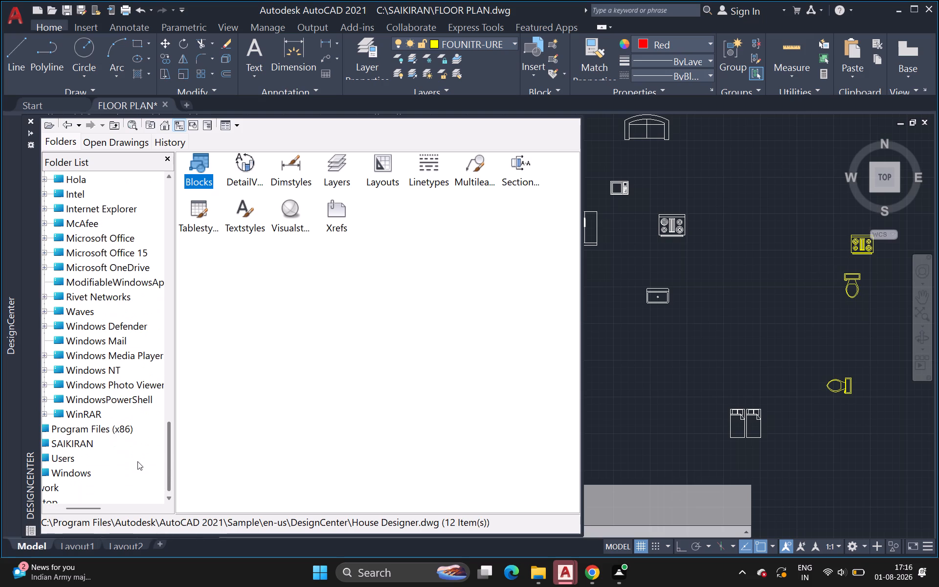
pyautogui.moveTo(137, 461); pyautogui.dragTo(137, 462)
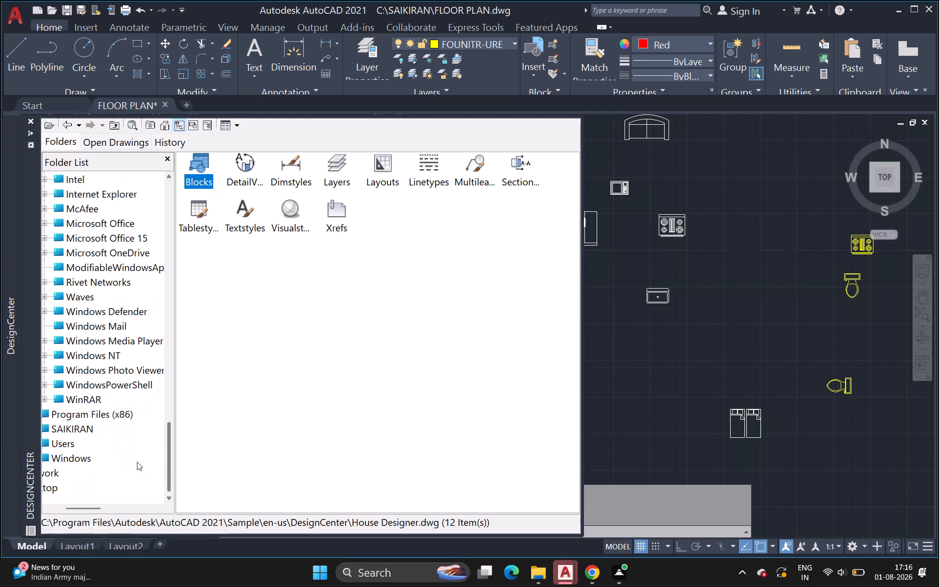
pyautogui.moveTo(137, 462); pyautogui.dragTo(136, 480)
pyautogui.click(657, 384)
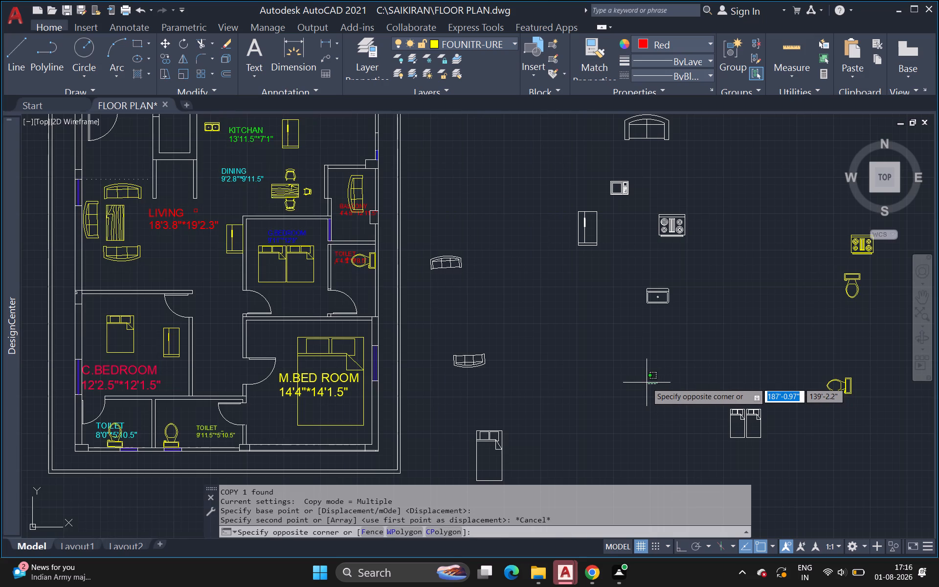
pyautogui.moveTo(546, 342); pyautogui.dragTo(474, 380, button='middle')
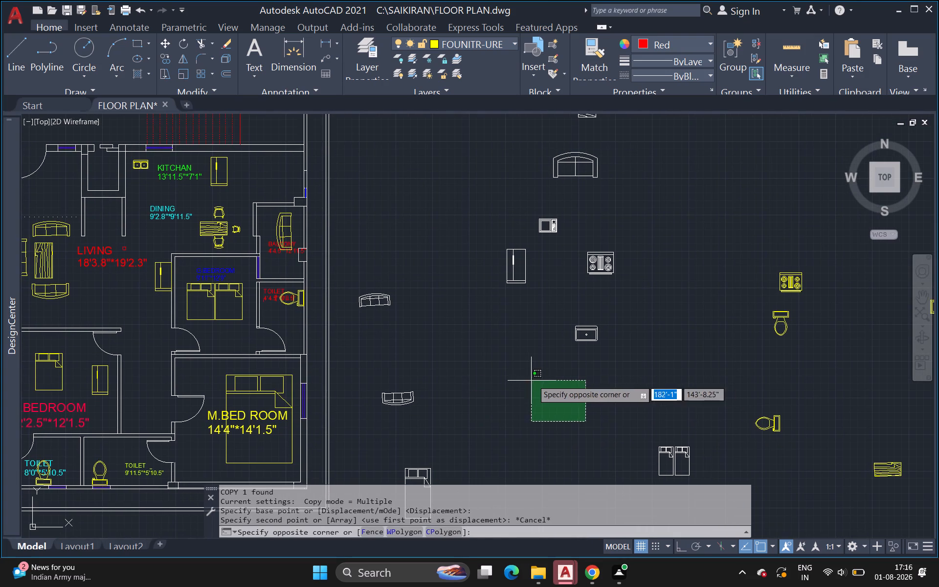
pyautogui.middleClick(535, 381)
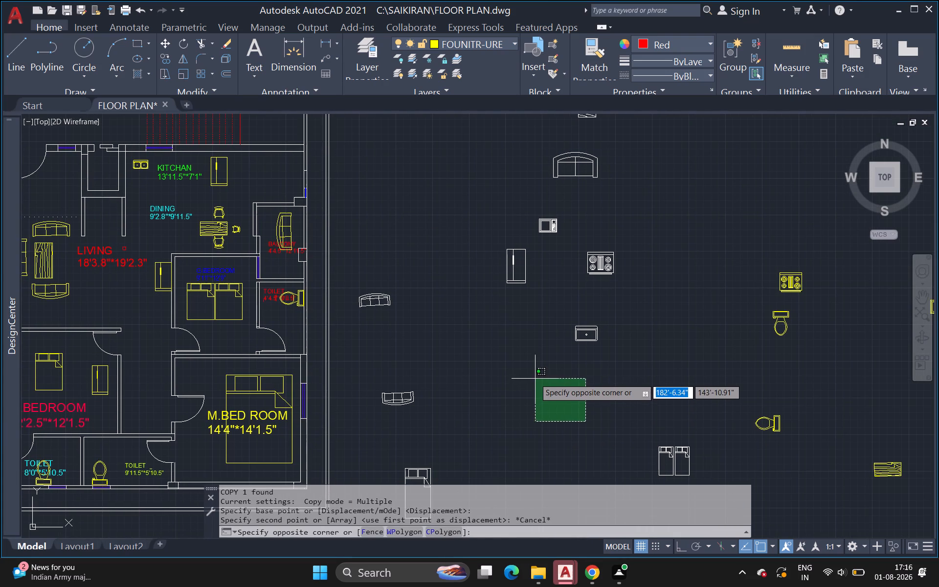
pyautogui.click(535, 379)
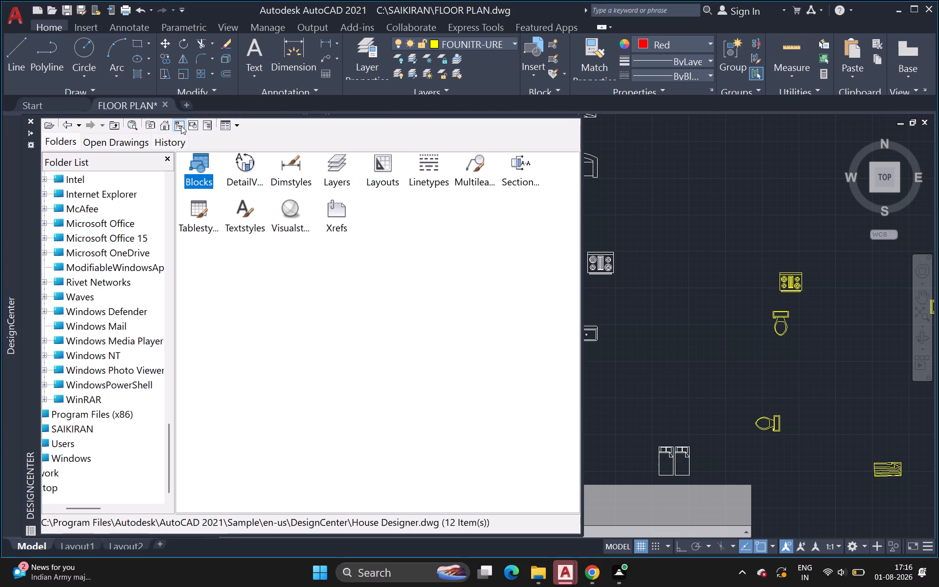
# In DesignCenter, go from the Sample folder through en-us to the DesignCenter drawings and display the blocks of Electrical Power.dwg.
pyautogui.click(163, 121)
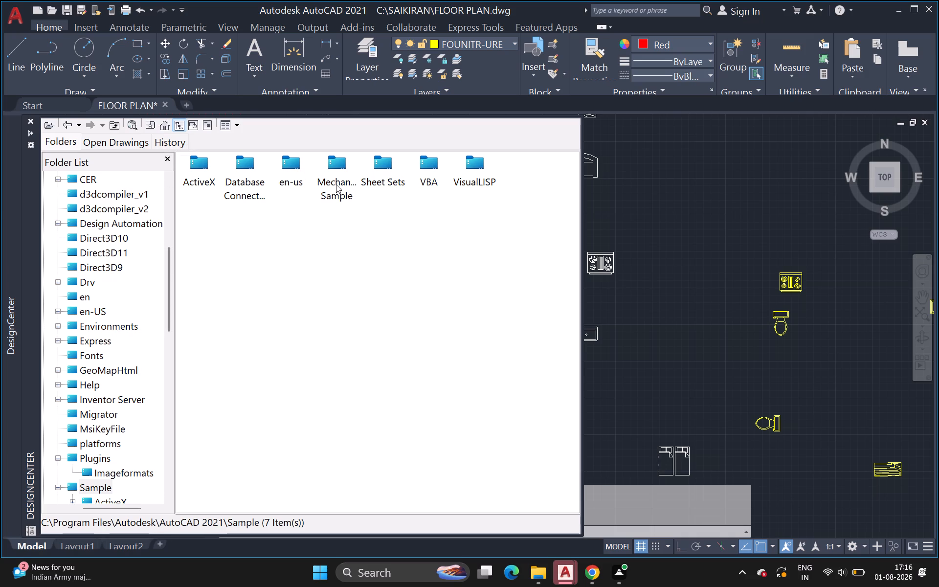
pyautogui.doubleClick(290, 167)
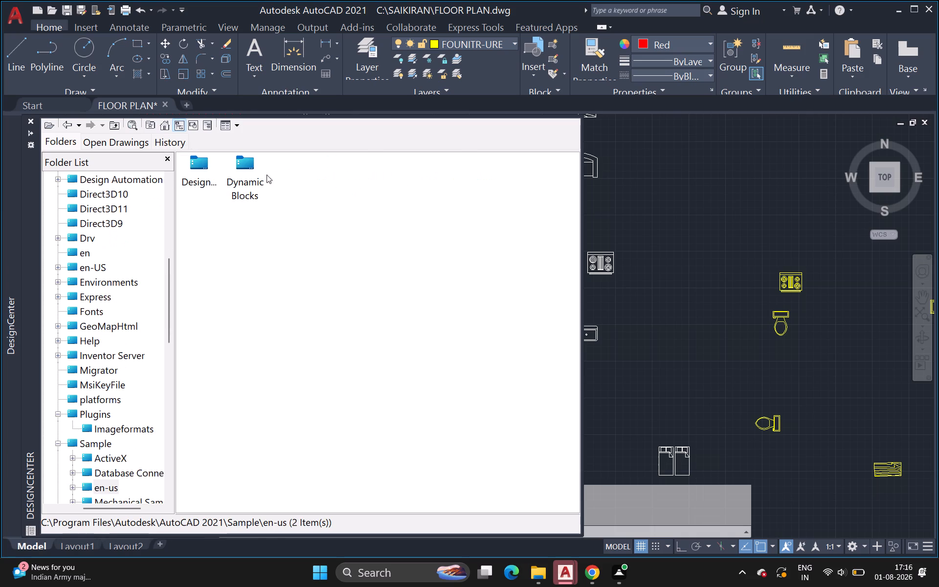
pyautogui.doubleClick(196, 168)
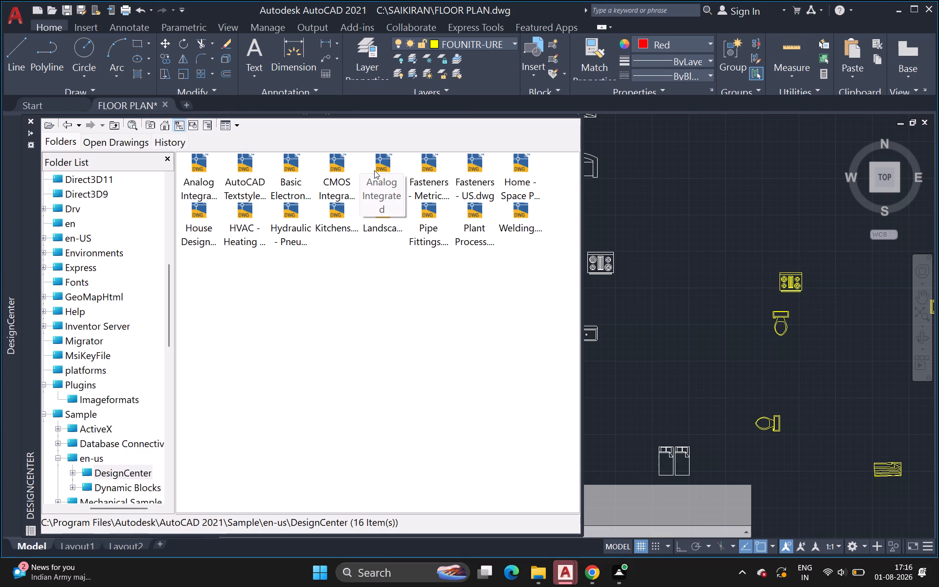
pyautogui.doubleClick(374, 170)
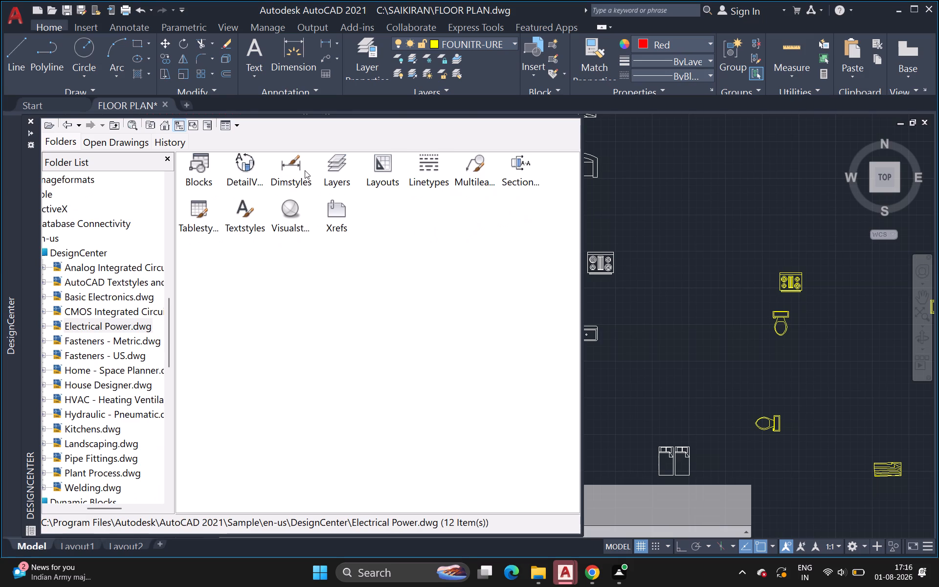
pyautogui.doubleClick(203, 166)
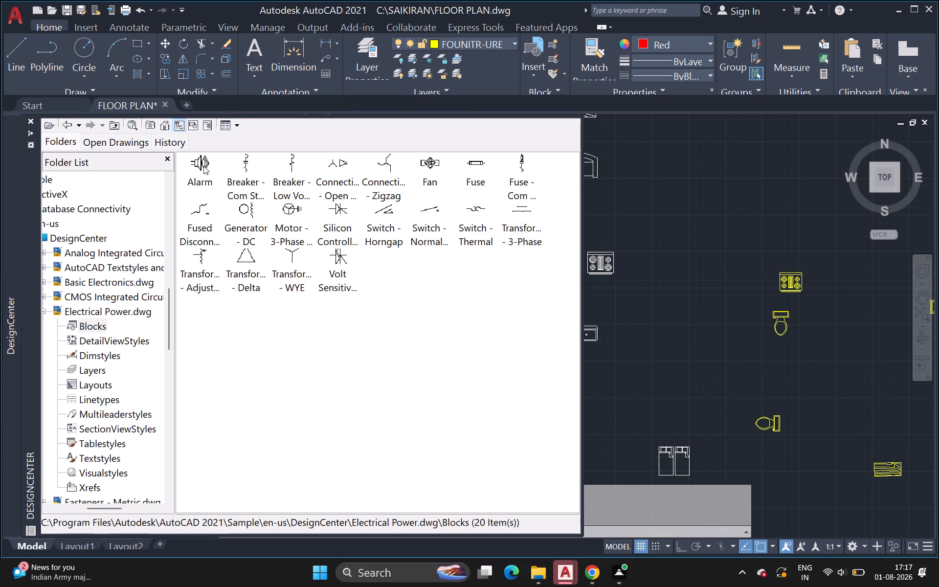
# Return to the DesignCenter sample drawings folder and display the blocks of Home - Space Planner.dwg.
pyautogui.doubleClick(161, 124)
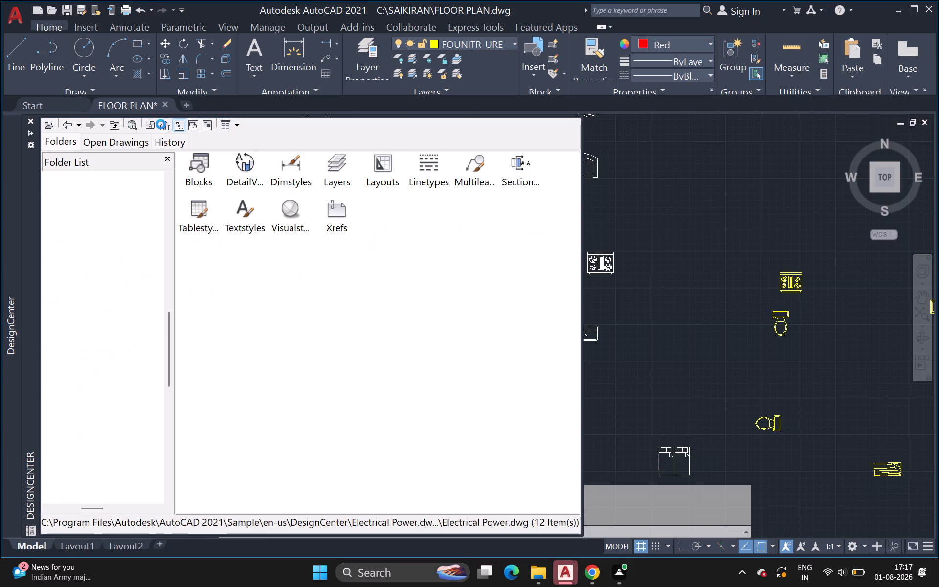
pyautogui.doubleClick(290, 165)
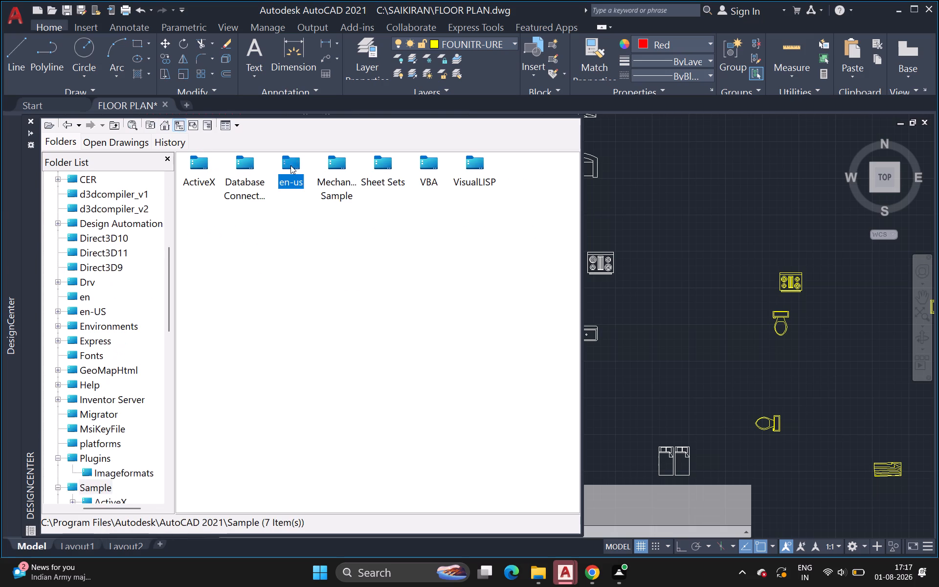
pyautogui.doubleClick(194, 162)
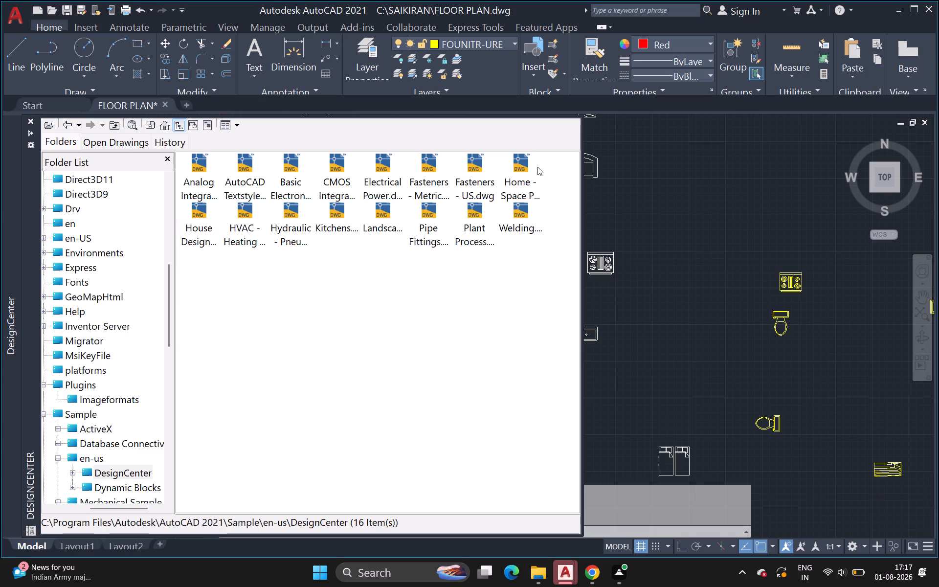
pyautogui.doubleClick(521, 170)
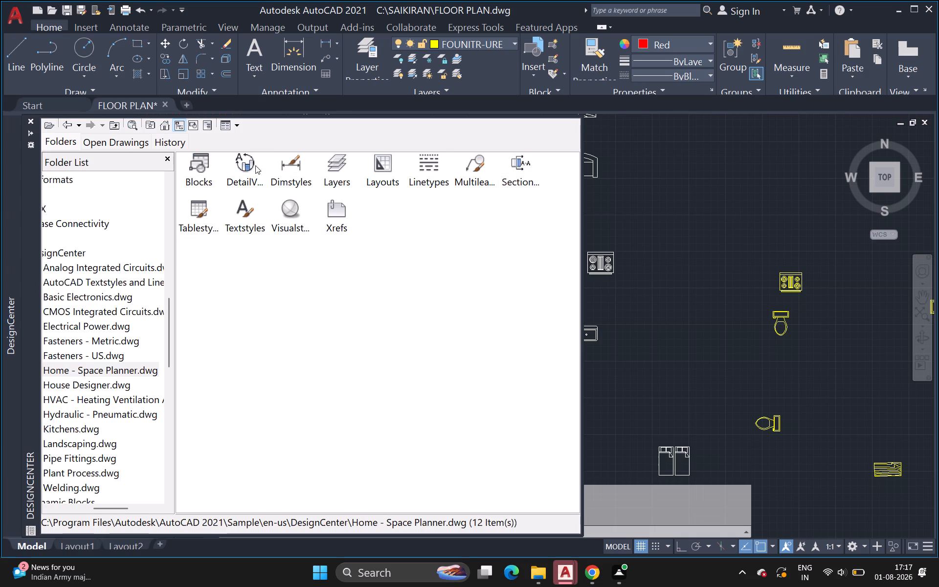
pyautogui.doubleClick(202, 158)
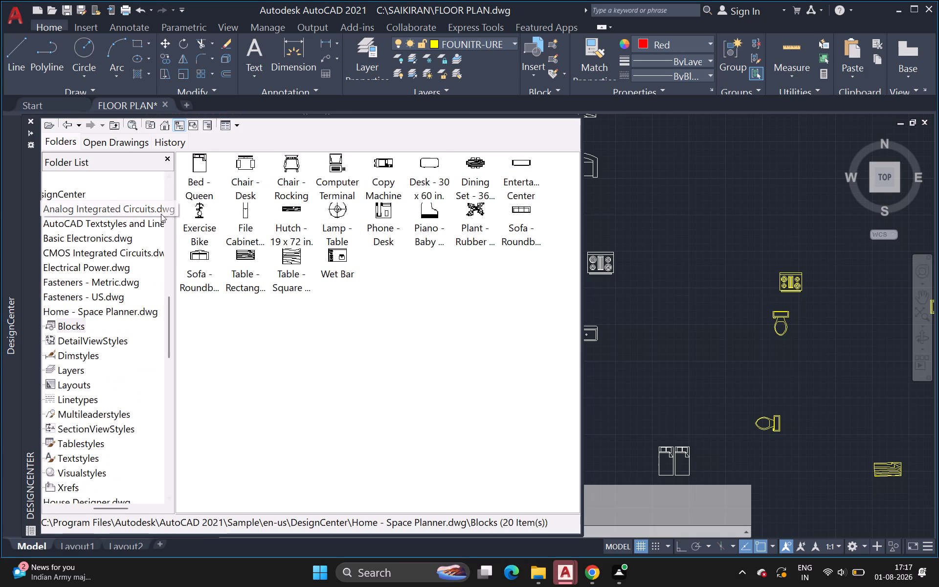
# Locate Kitchens.dwg among the sample drawings in the DesignCenter folder tree and display its blocks.
pyautogui.moveTo(171, 306); pyautogui.dragTo(196, 187)
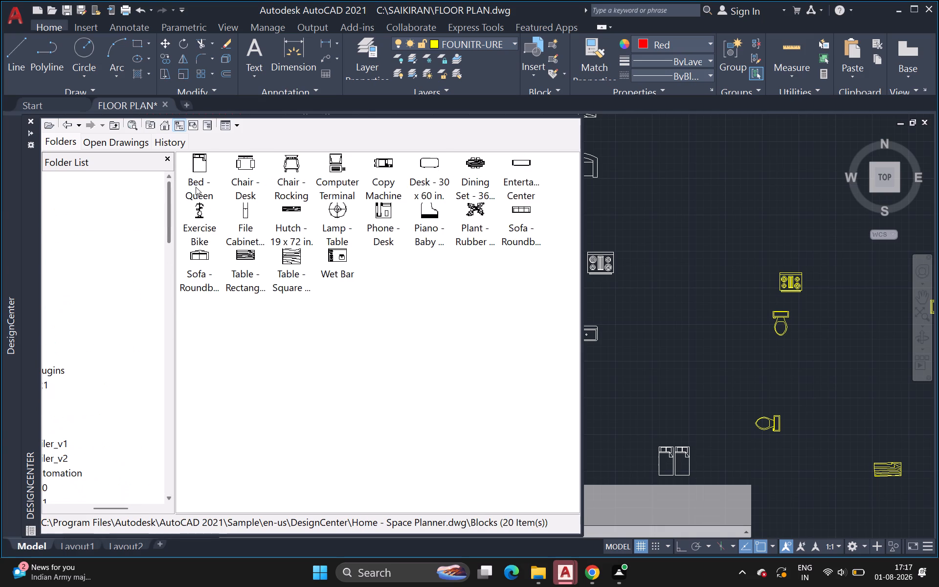
pyautogui.moveTo(196, 187); pyautogui.dragTo(196, 183)
pyautogui.moveTo(114, 509); pyautogui.dragTo(71, 505)
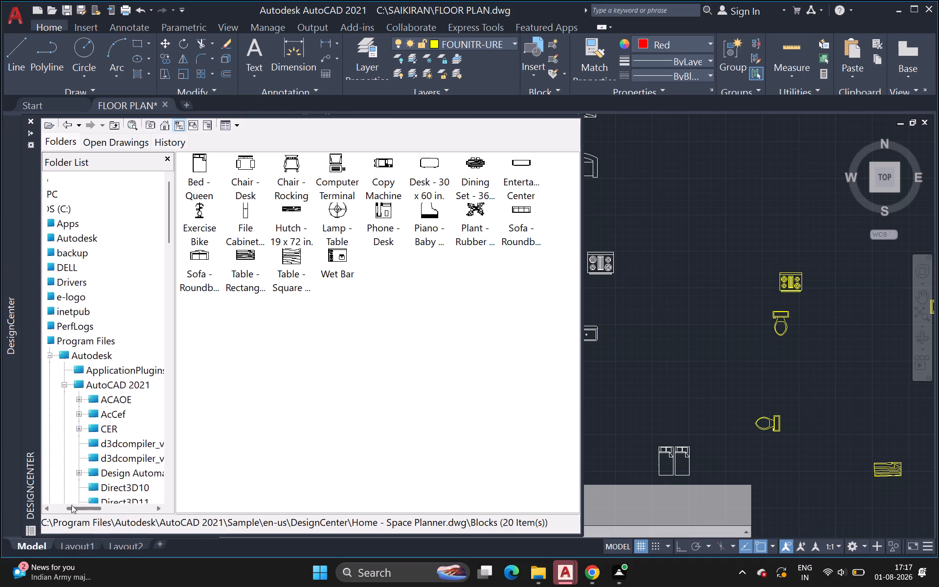
pyautogui.moveTo(71, 505); pyautogui.dragTo(63, 504)
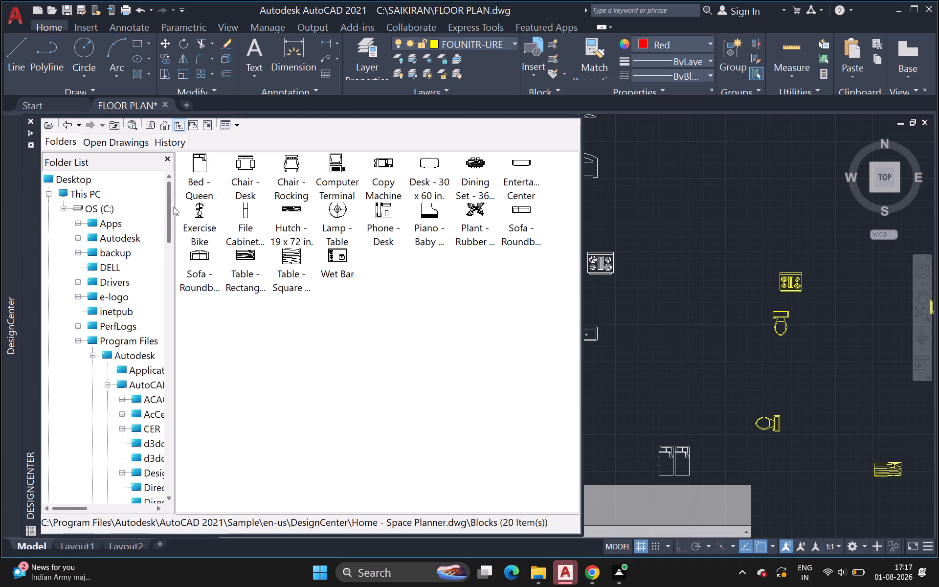
pyautogui.moveTo(169, 210); pyautogui.dragTo(169, 247)
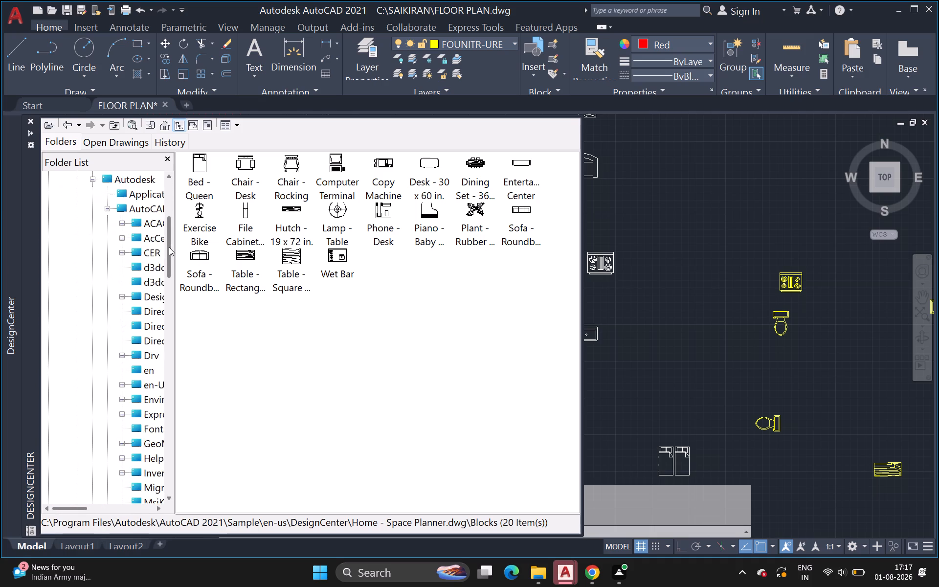
pyautogui.moveTo(169, 247); pyautogui.dragTo(165, 267)
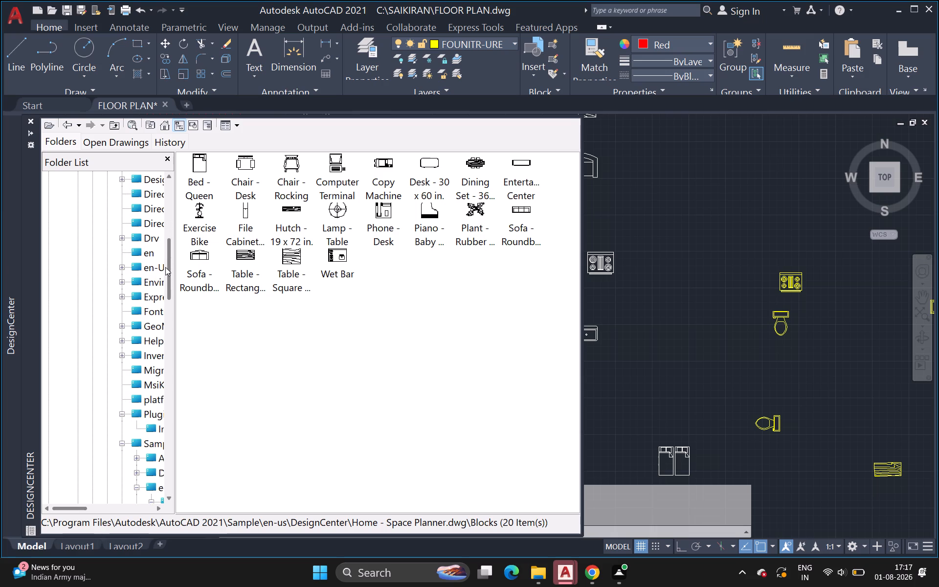
pyautogui.moveTo(165, 267); pyautogui.dragTo(165, 268)
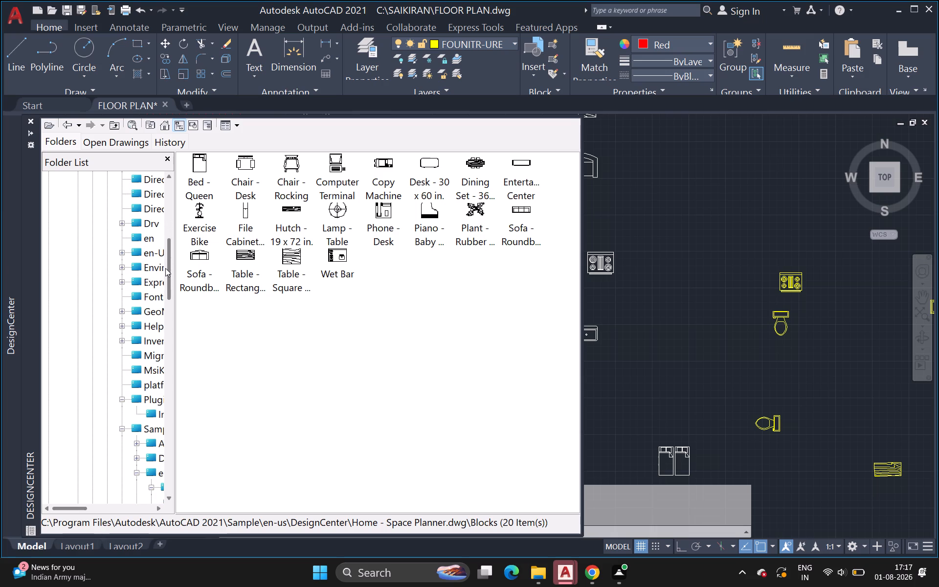
pyautogui.moveTo(165, 268); pyautogui.dragTo(163, 277)
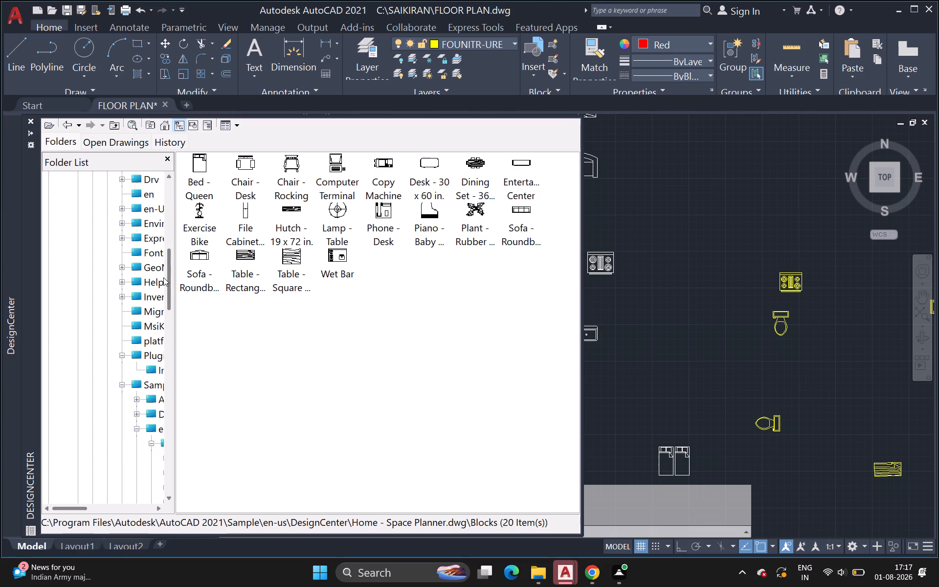
pyautogui.moveTo(163, 277); pyautogui.dragTo(158, 298)
pyautogui.moveTo(79, 506); pyautogui.dragTo(96, 508)
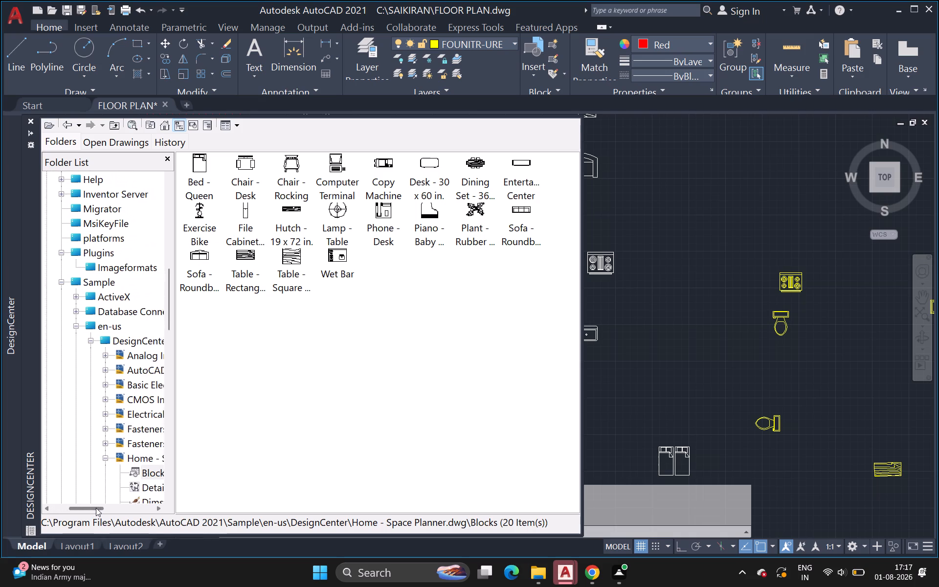
pyautogui.moveTo(96, 508); pyautogui.dragTo(106, 509)
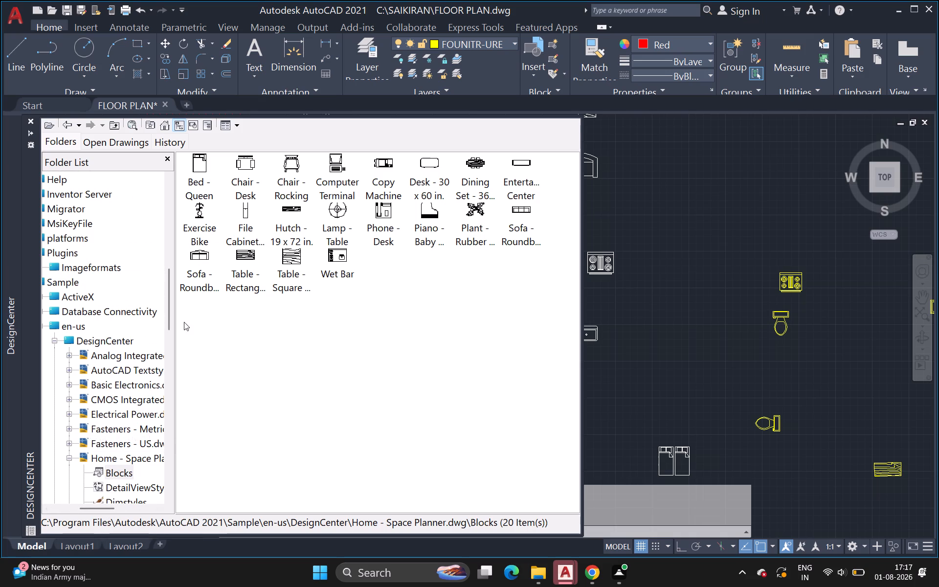
pyautogui.moveTo(171, 314); pyautogui.dragTo(171, 353)
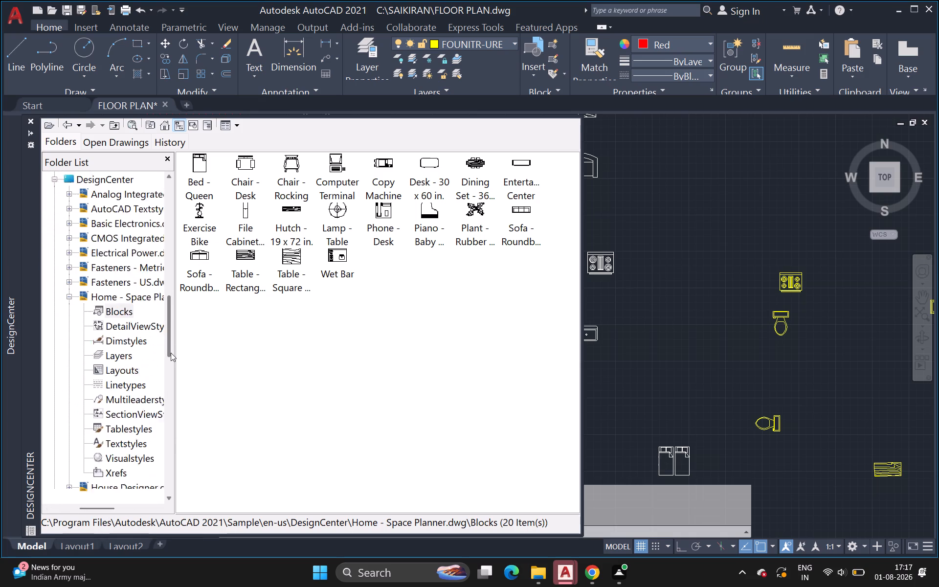
pyautogui.moveTo(171, 353); pyautogui.dragTo(169, 365)
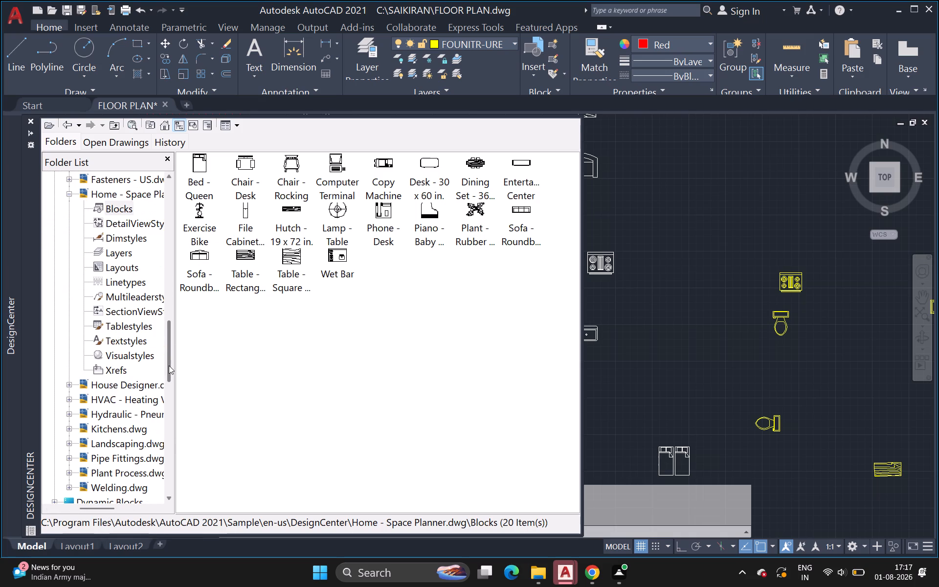
pyautogui.moveTo(169, 365); pyautogui.dragTo(168, 367)
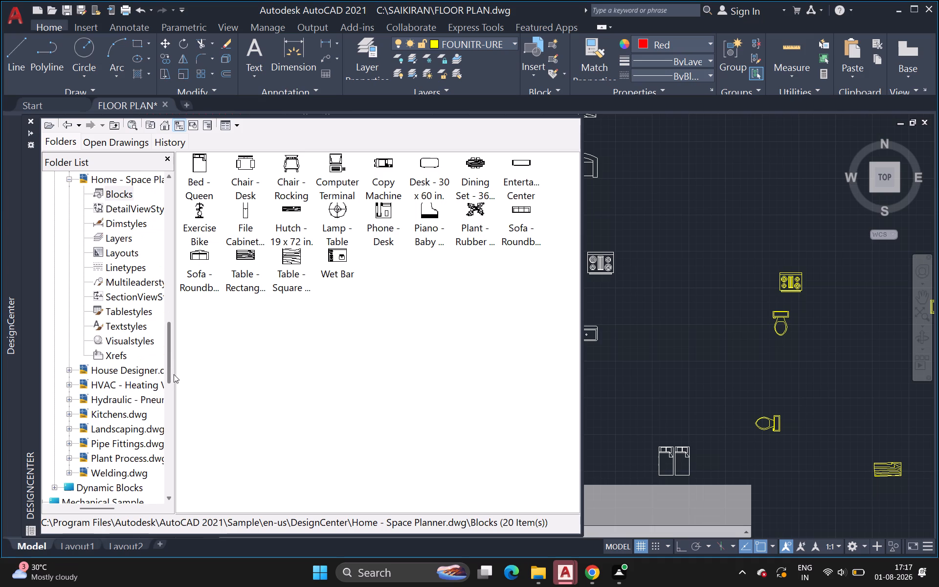
pyautogui.doubleClick(135, 414)
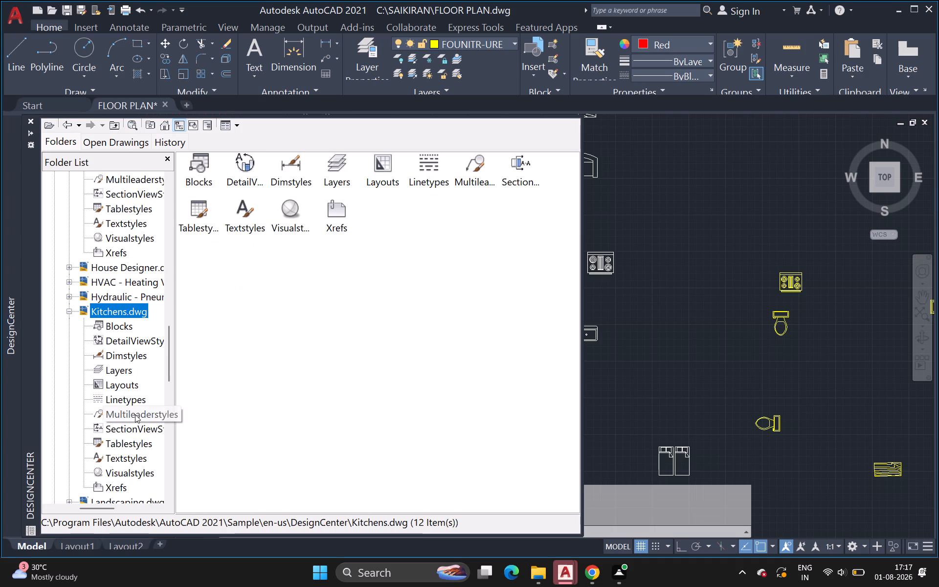
pyautogui.doubleClick(201, 161)
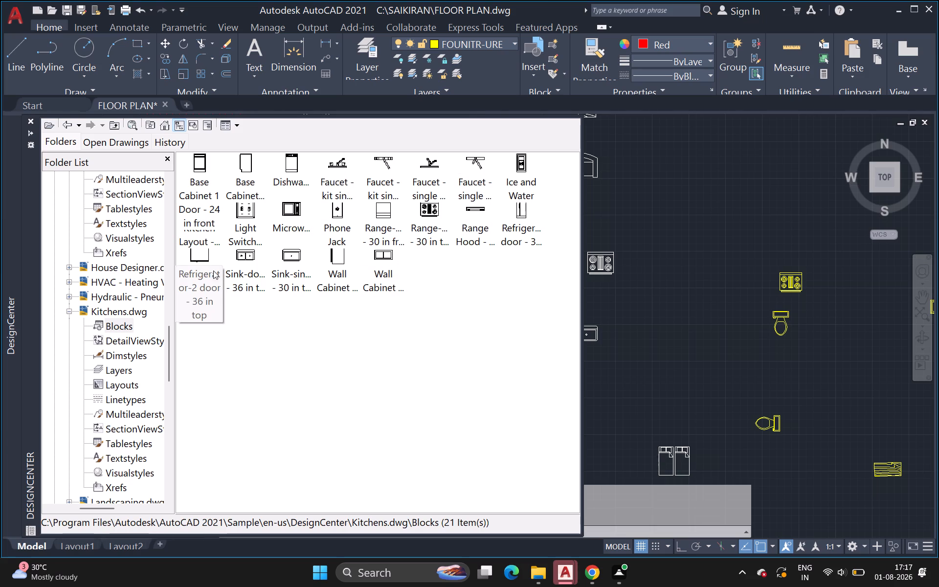
# Insert the Sink-double - 36 in top block at scale 1 and angle 0 in the open area between the floor plan and the white refrigerator.
pyautogui.doubleClick(248, 259)
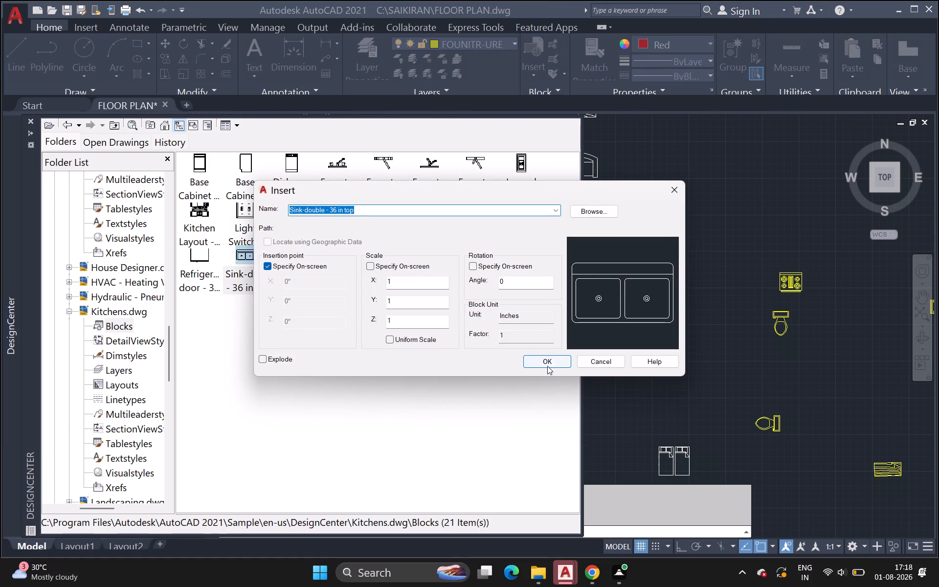
pyautogui.click(549, 360)
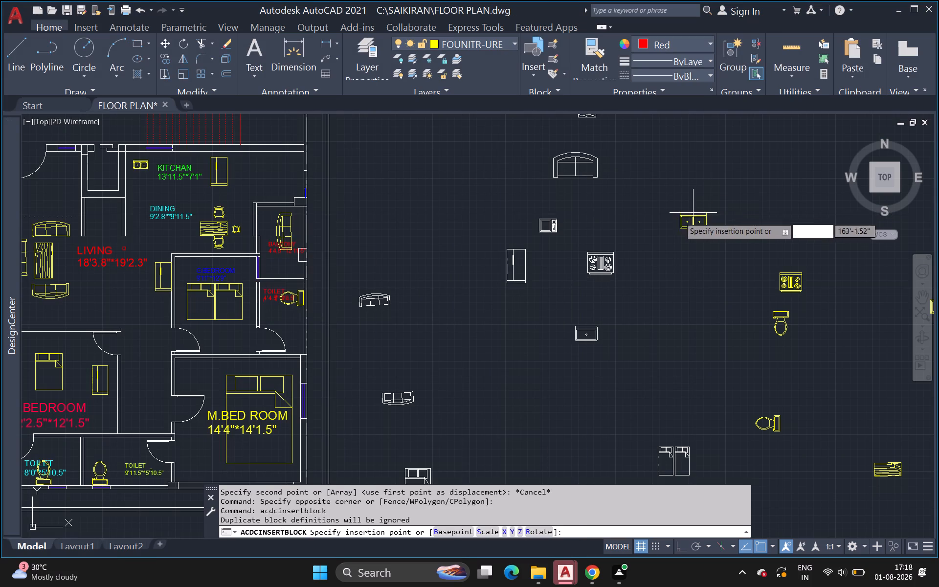
pyautogui.click(426, 233)
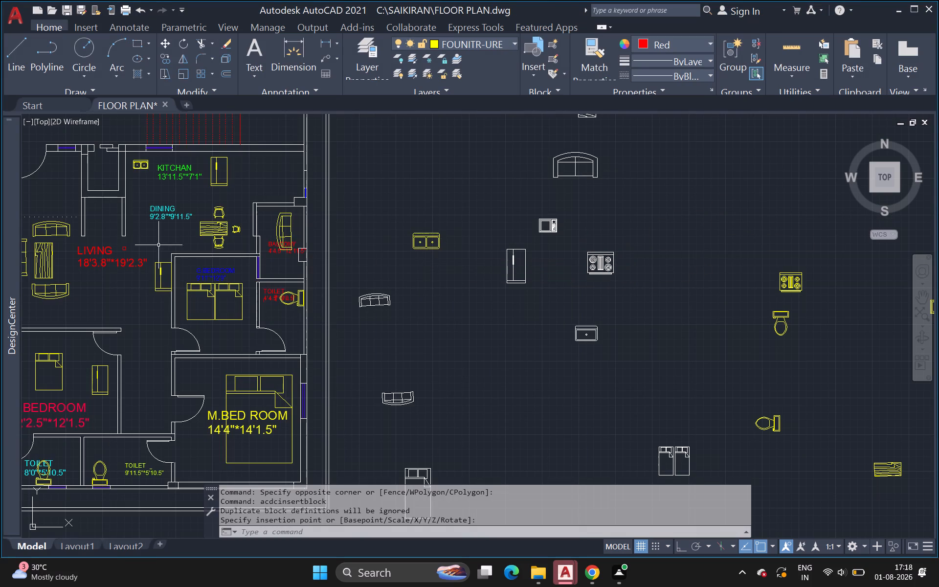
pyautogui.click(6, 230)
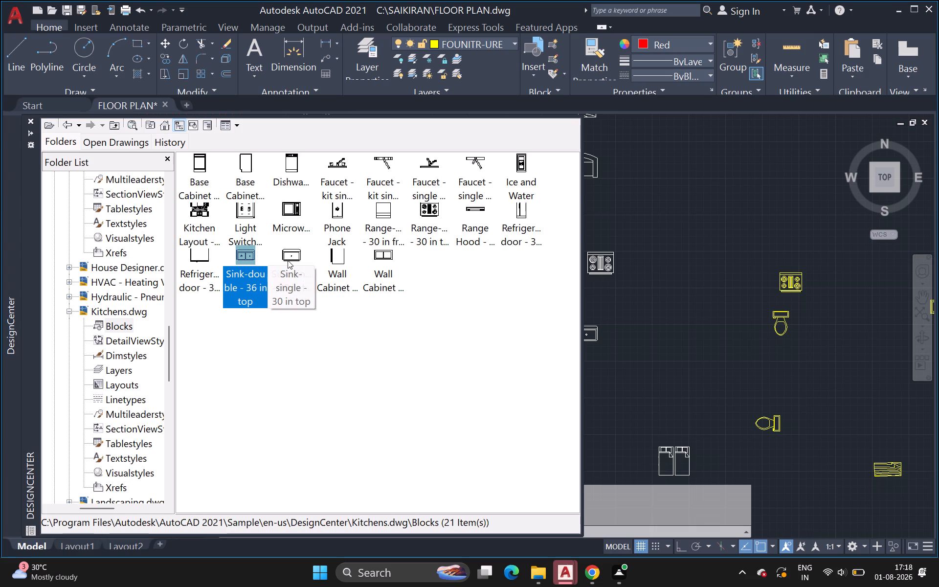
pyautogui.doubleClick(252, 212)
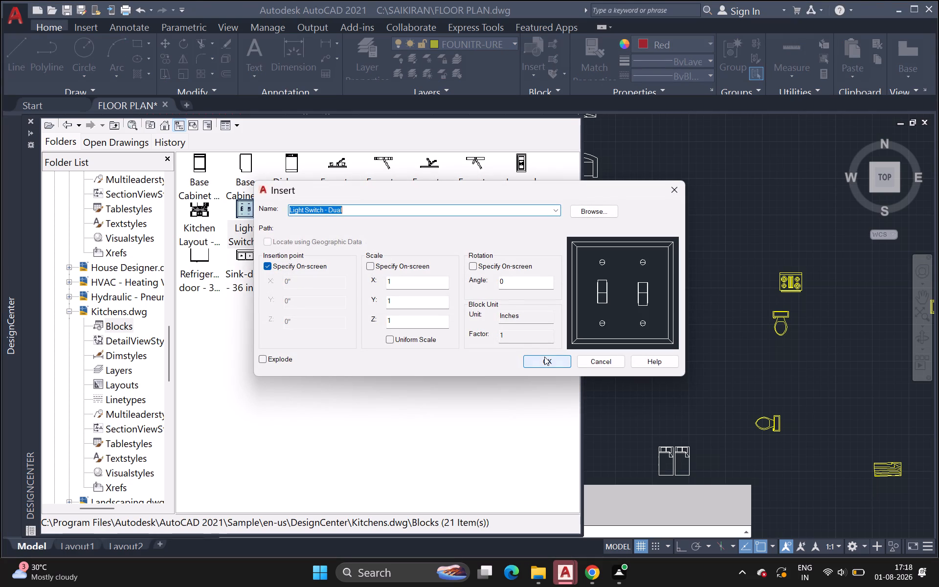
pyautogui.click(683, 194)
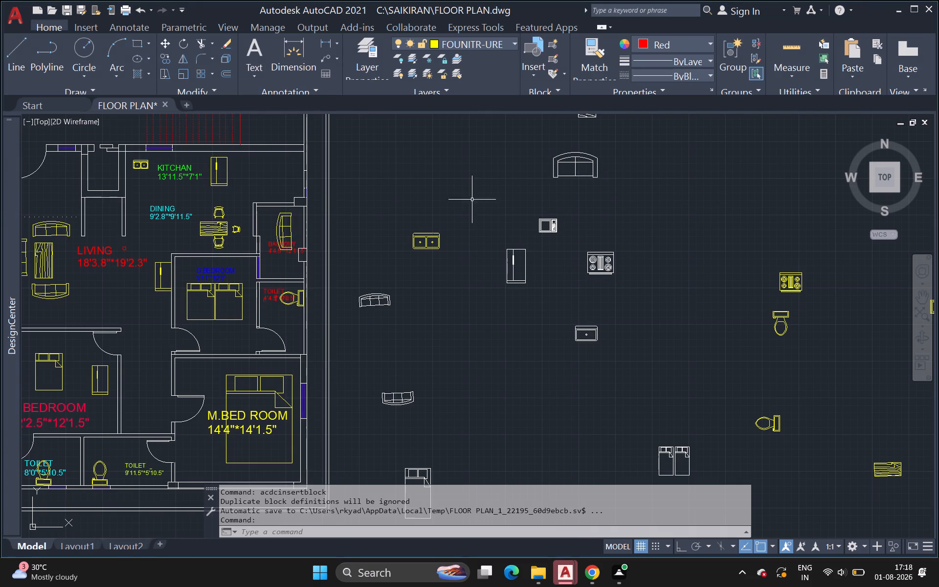
# Insert the Ice and Water block from Kitchens.dwg at scale 1 and angle 0, just above and right of the white cooktop.
pyautogui.click(9, 207)
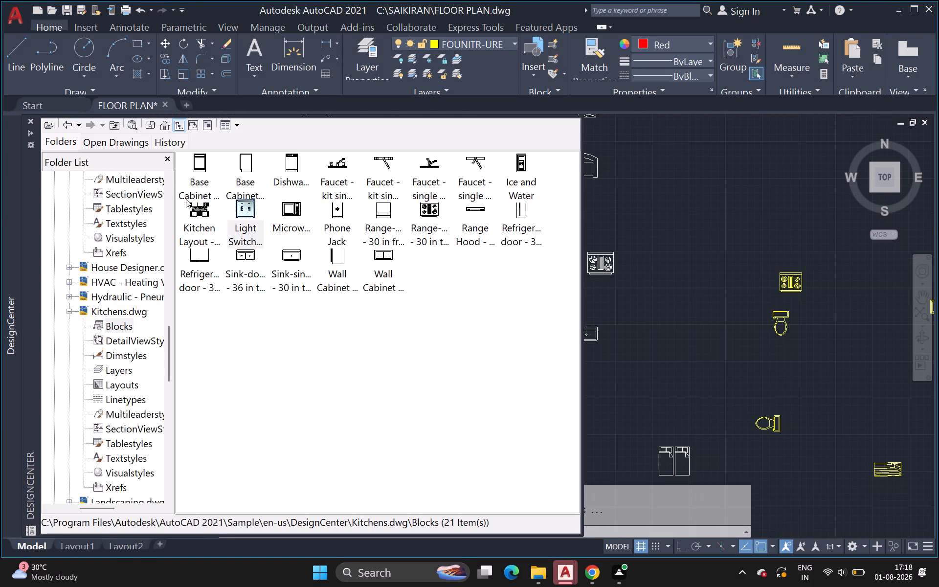
pyautogui.doubleClick(524, 171)
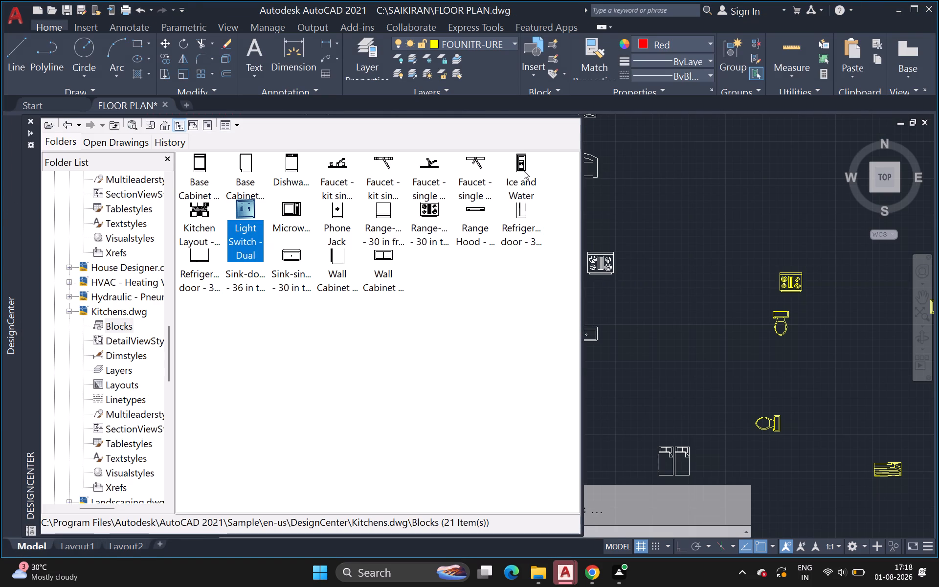
pyautogui.click(538, 360)
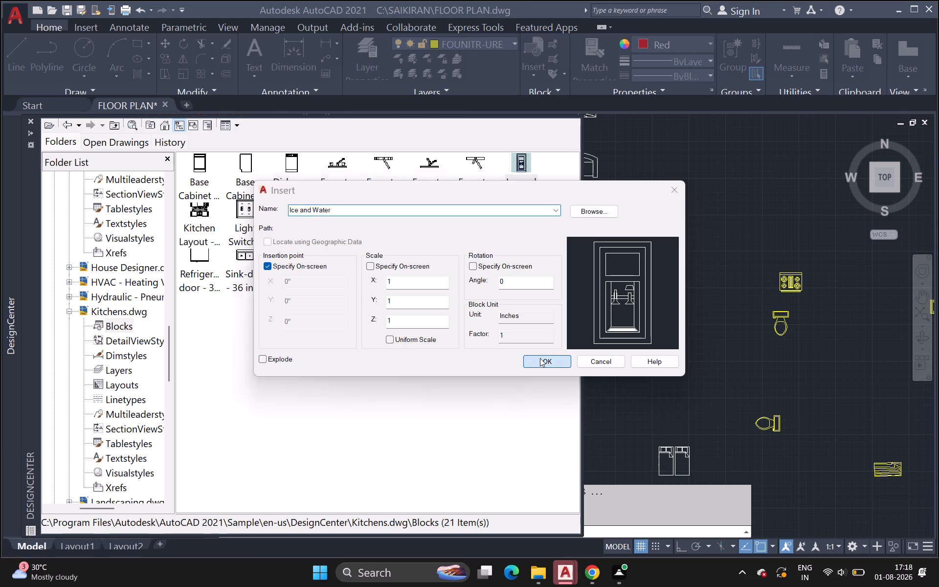
pyautogui.click(650, 238)
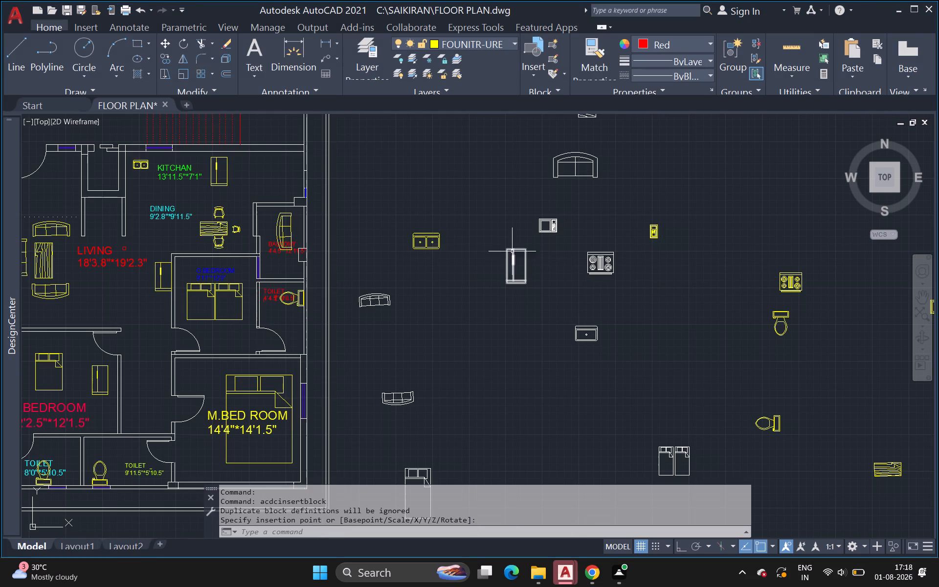
# Insert the Sink-single - 30 in top block from Kitchens.dwg at scale 1 and angle 0, just below and right of the white cooktop.
pyautogui.click(12, 190)
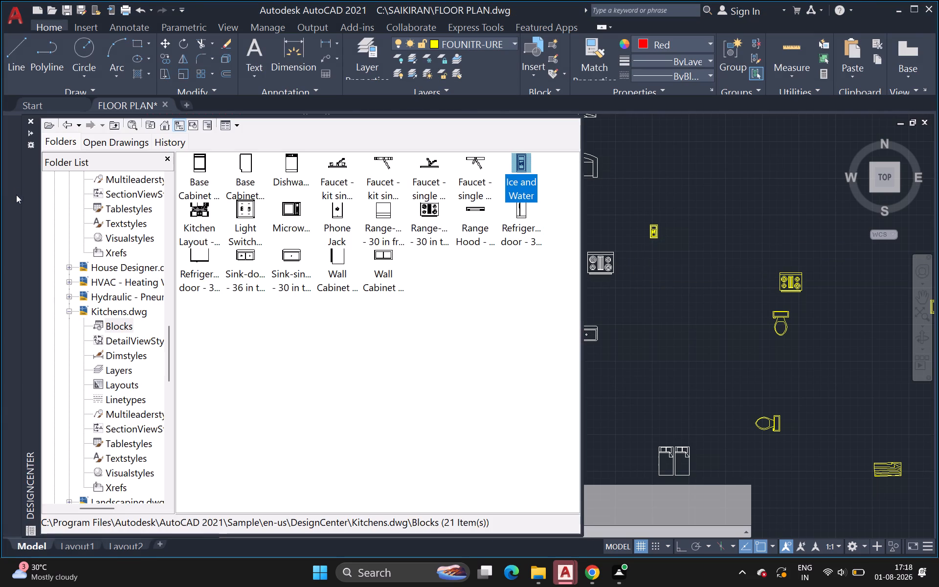
pyautogui.doubleClick(288, 256)
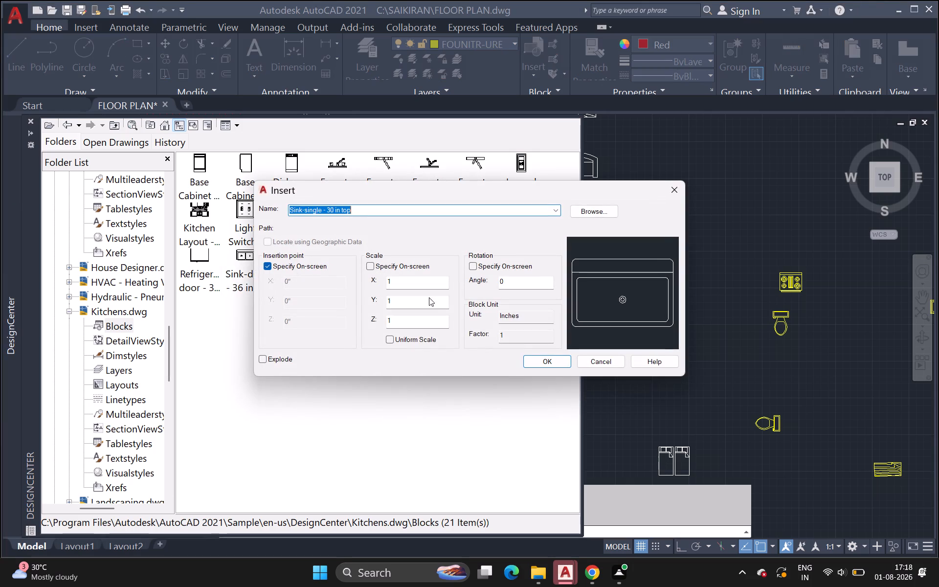
pyautogui.click(558, 363)
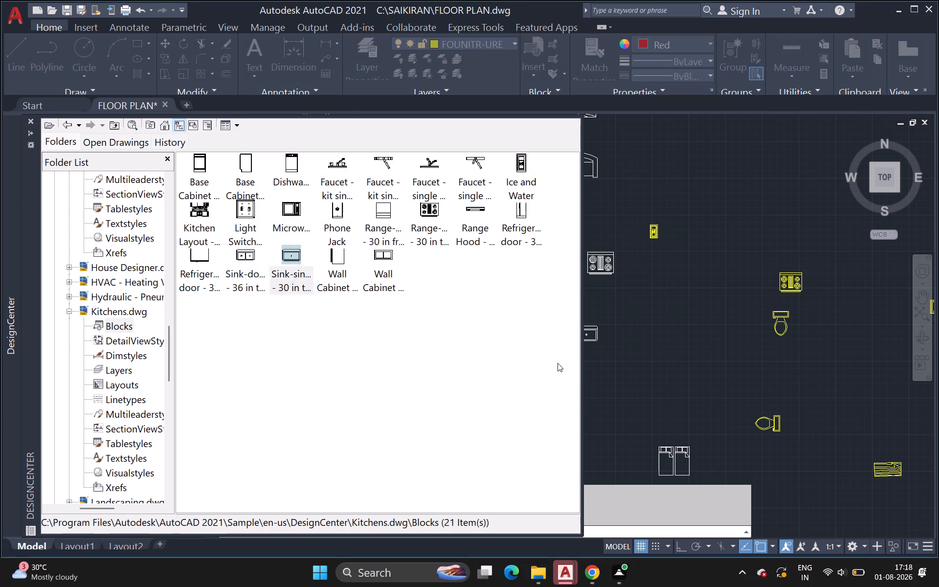
pyautogui.click(630, 289)
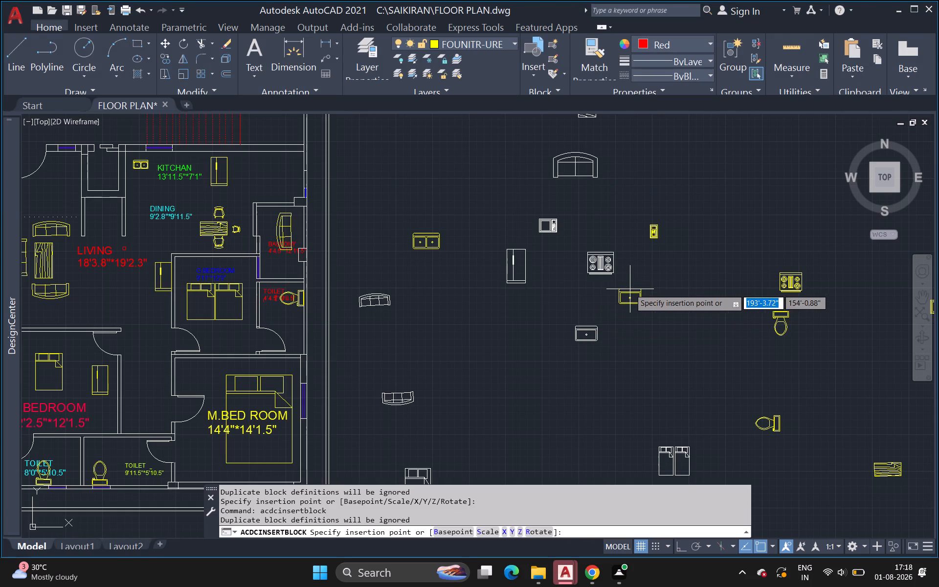
# Scale the new yellow single sink freehand to about half its size, using its lower-left corner as the base point.
pyautogui.scroll(1, 631, 299)
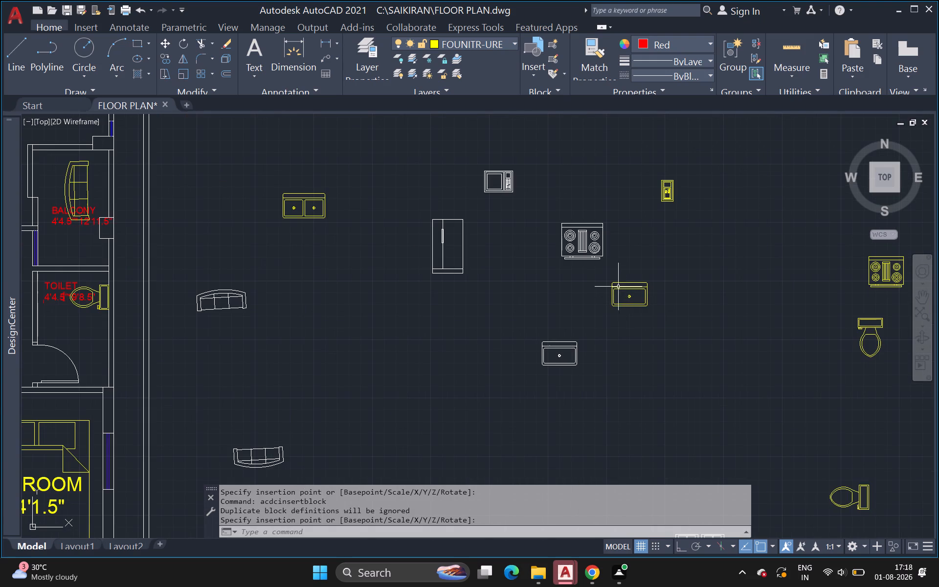
pyautogui.moveTo(604, 279); pyautogui.dragTo(606, 284)
pyautogui.click(656, 316)
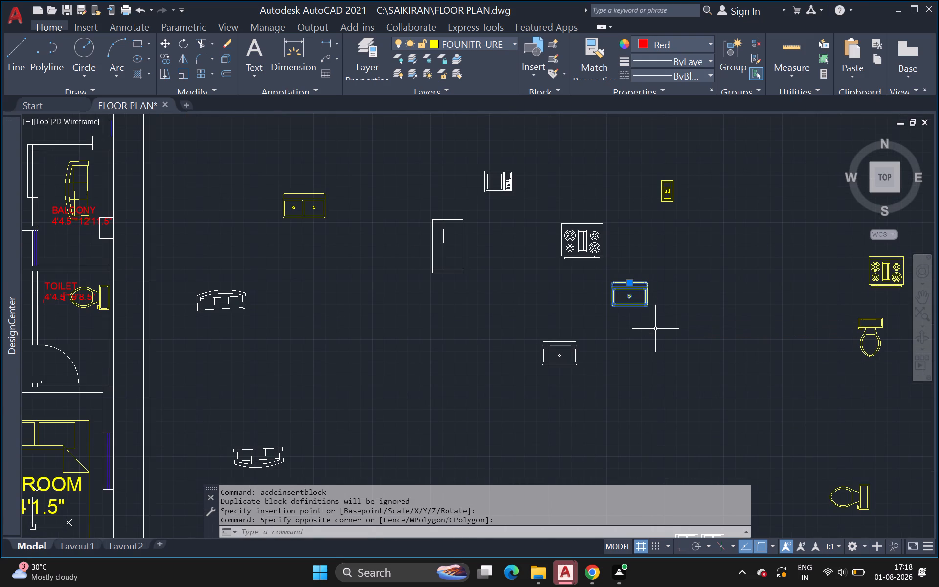
pyautogui.write('SC')
pyautogui.press('Return')
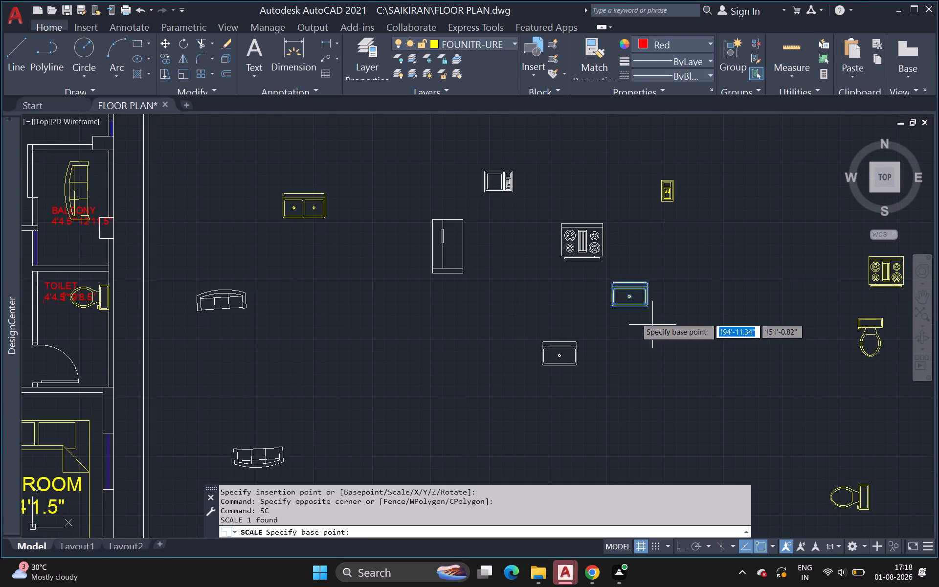
pyautogui.click(617, 309)
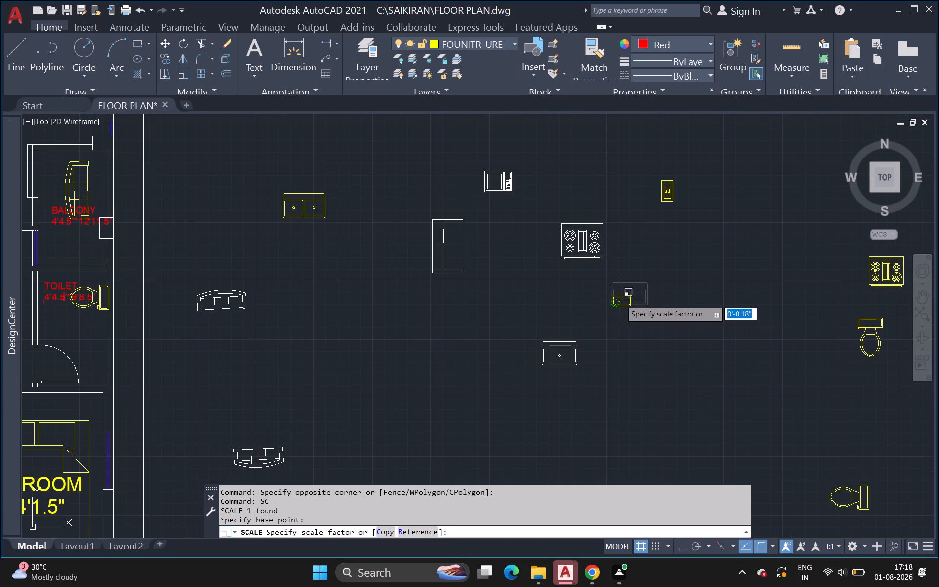
pyautogui.click(621, 300)
# Rotate the reduced single sink about 90° counterclockwise around its lower-right corner.
pyautogui.click(612, 292)
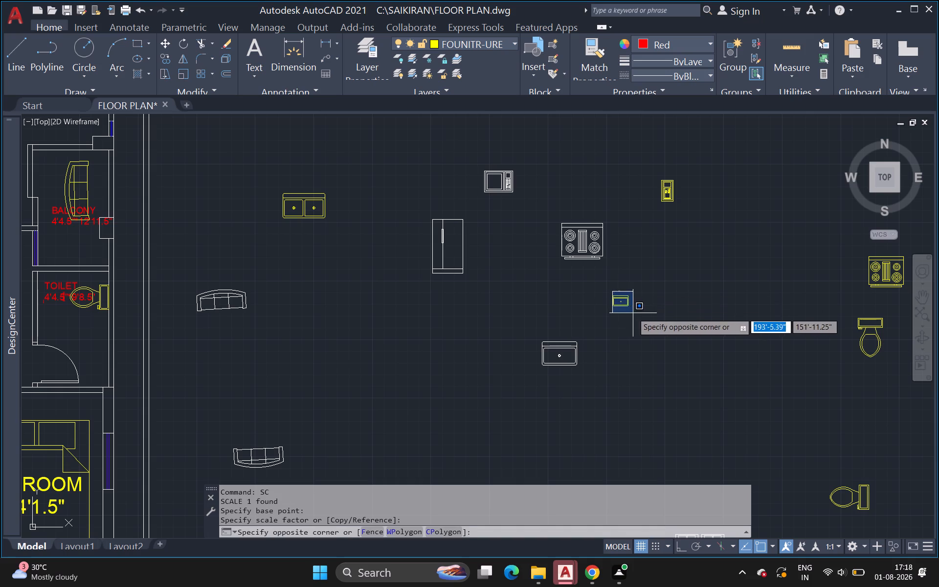
pyautogui.click(638, 316)
pyautogui.press('r')
pyautogui.press('o')
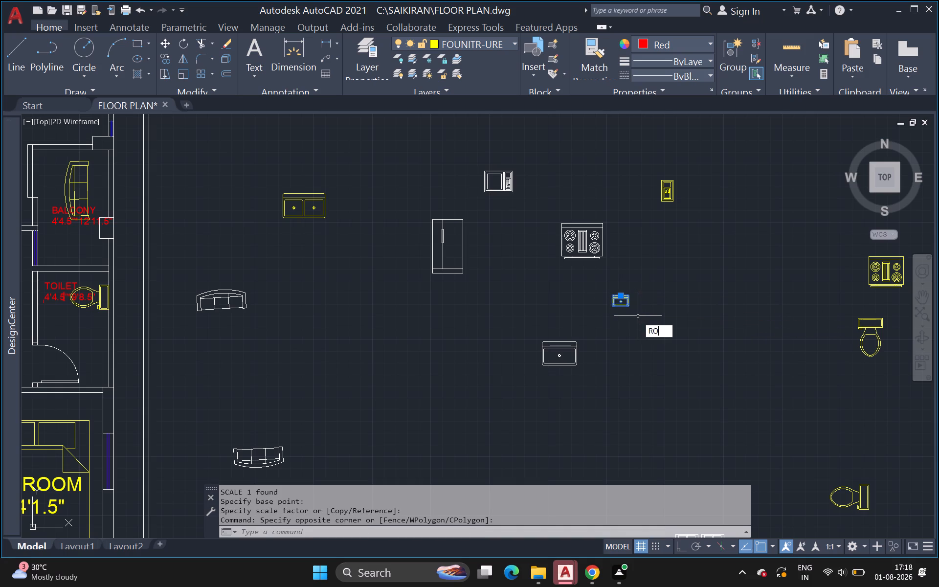
pyautogui.press('Return')
pyautogui.scroll(4, 626, 305)
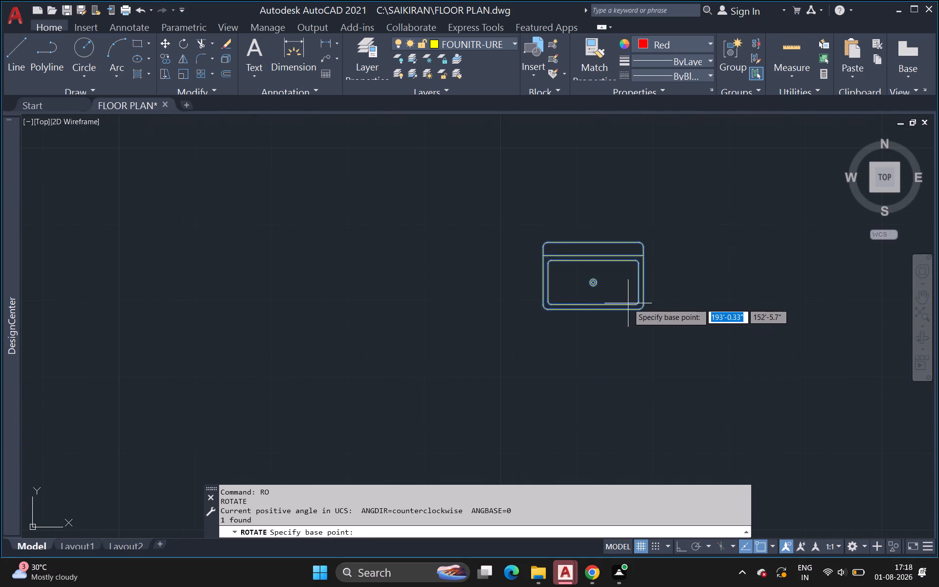
pyautogui.click(646, 300)
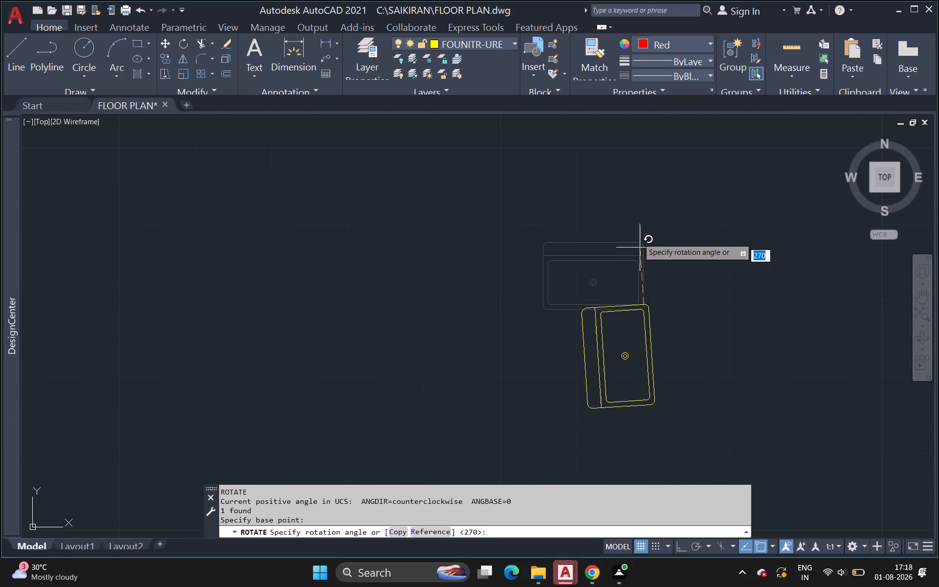
pyautogui.click(644, 222)
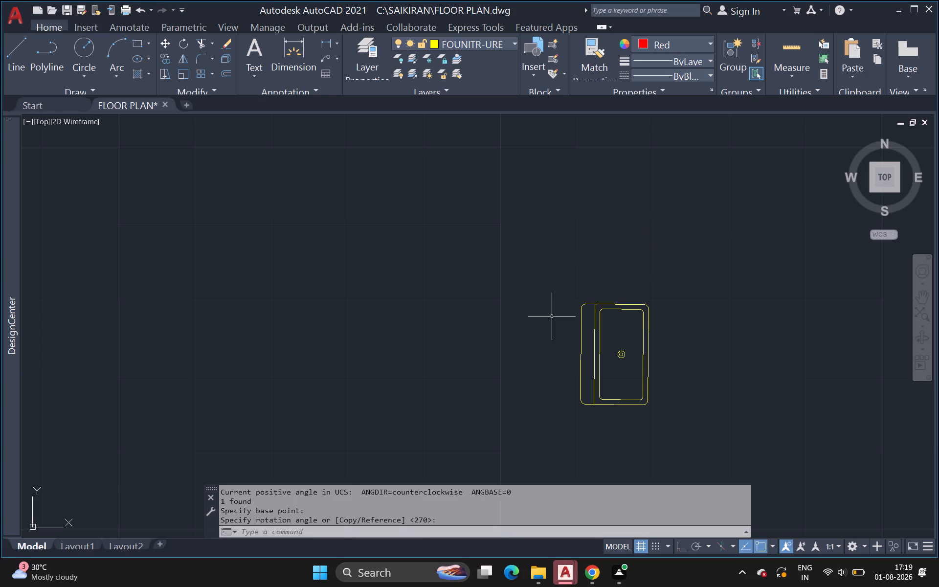
# Copy the rotated single sink by its drain centre into the kitchen, beside the left wall just below the double sink.
pyautogui.click(562, 286)
pyautogui.click(682, 430)
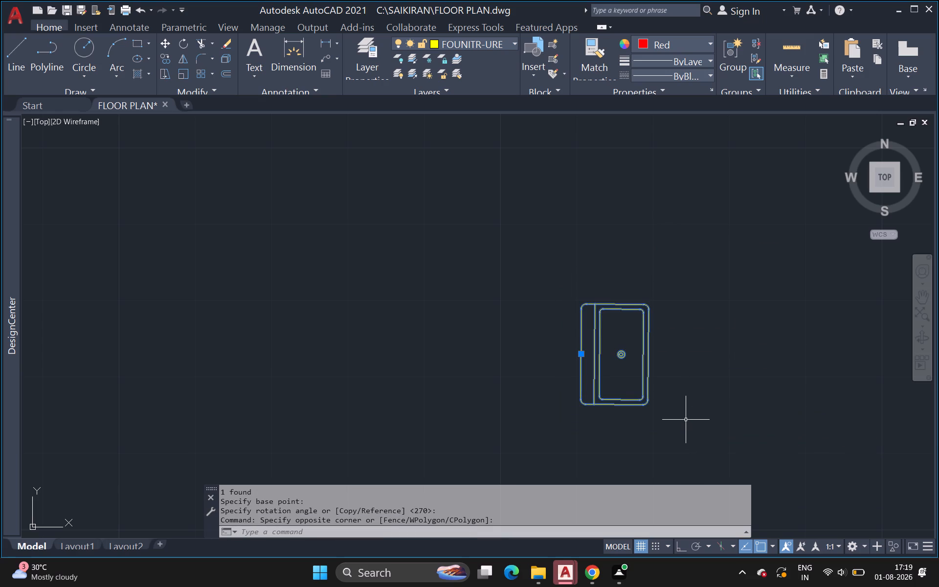
pyautogui.press('c')
pyautogui.press('o')
pyautogui.press('Return')
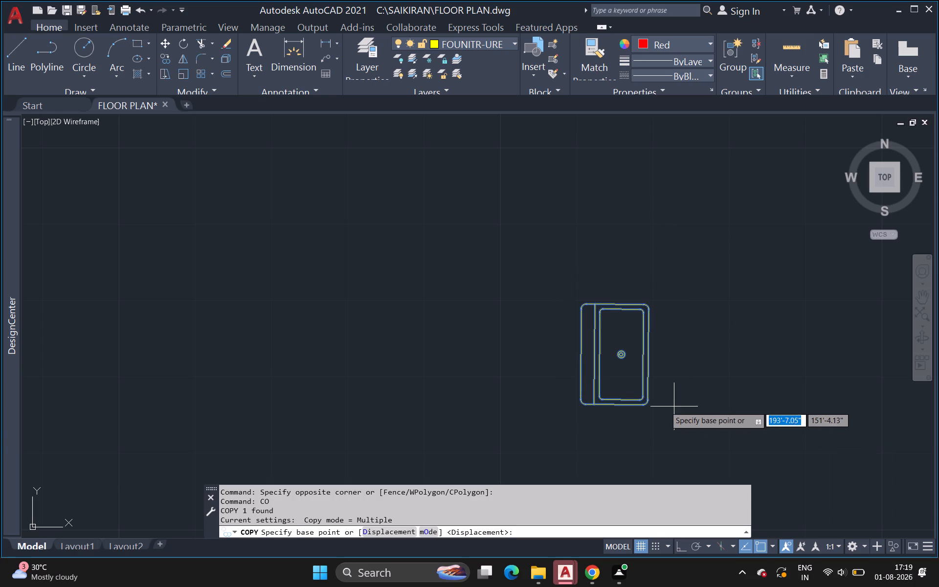
pyautogui.click(623, 356)
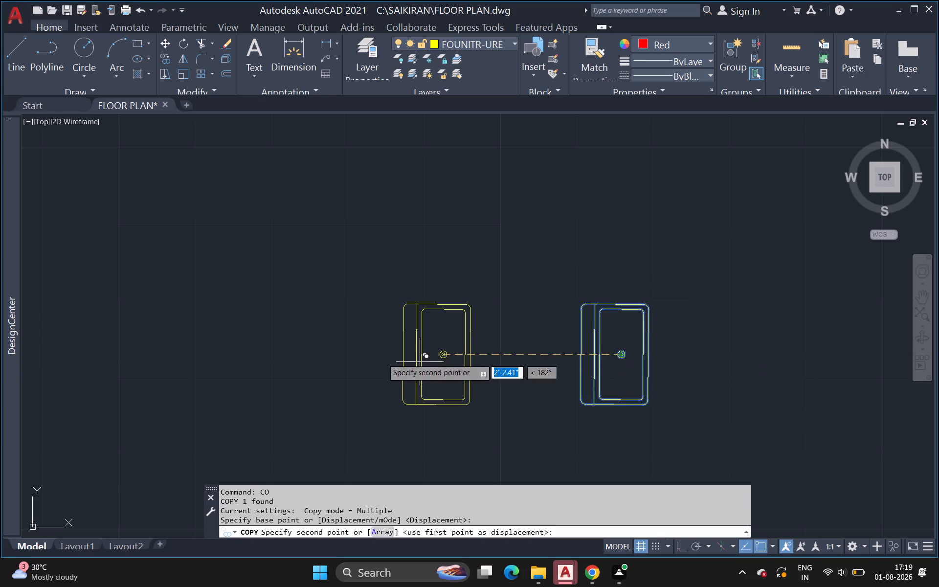
pyautogui.scroll(-2, 380, 360)
pyautogui.moveTo(380, 360); pyautogui.dragTo(536, 204, button='middle')
pyautogui.scroll(-1, 145, 318)
pyautogui.moveTo(151, 318); pyautogui.dragTo(276, 427, button='middle')
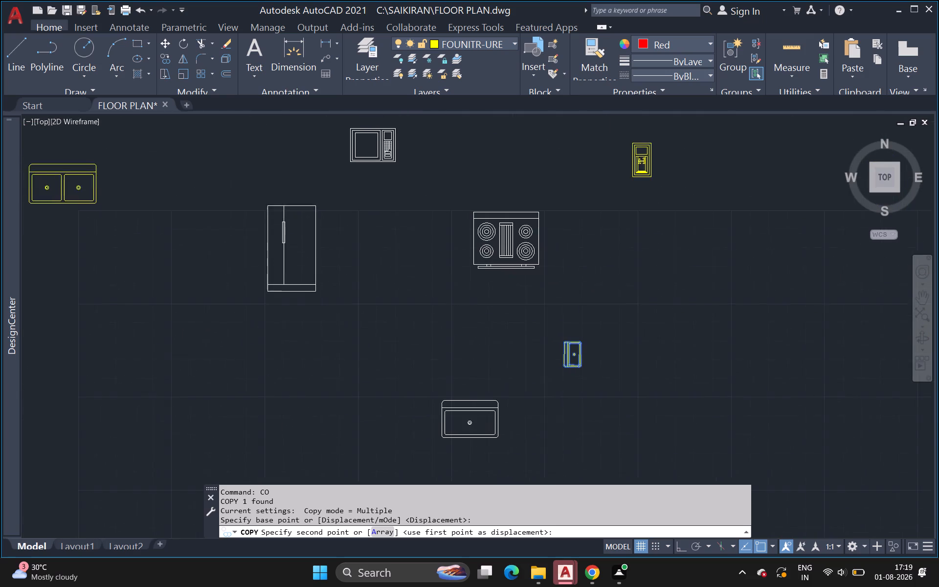
pyautogui.moveTo(276, 427); pyautogui.dragTo(261, 412, button='middle')
pyautogui.scroll(-3, 140, 321)
pyautogui.moveTo(48, 289); pyautogui.dragTo(231, 295, button='middle')
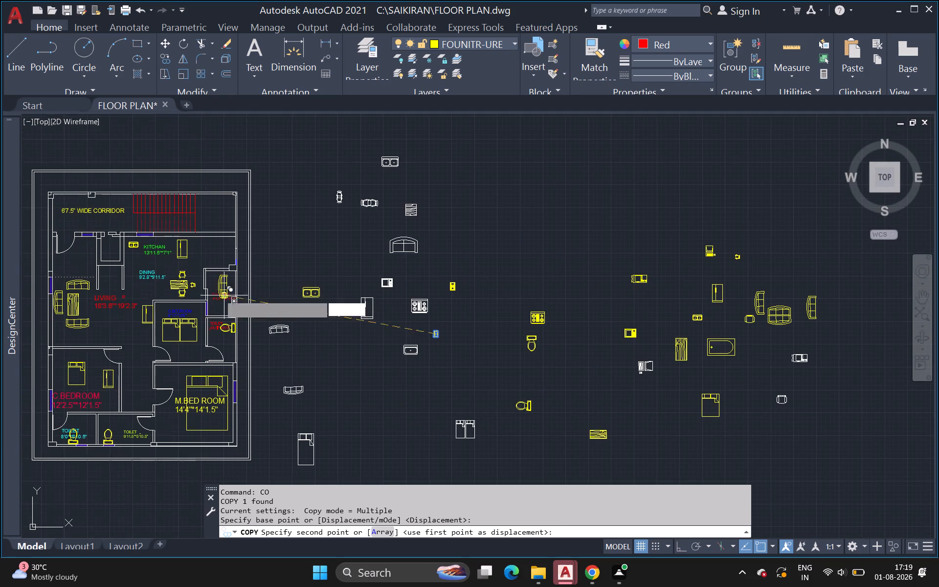
pyautogui.scroll(2, 128, 275)
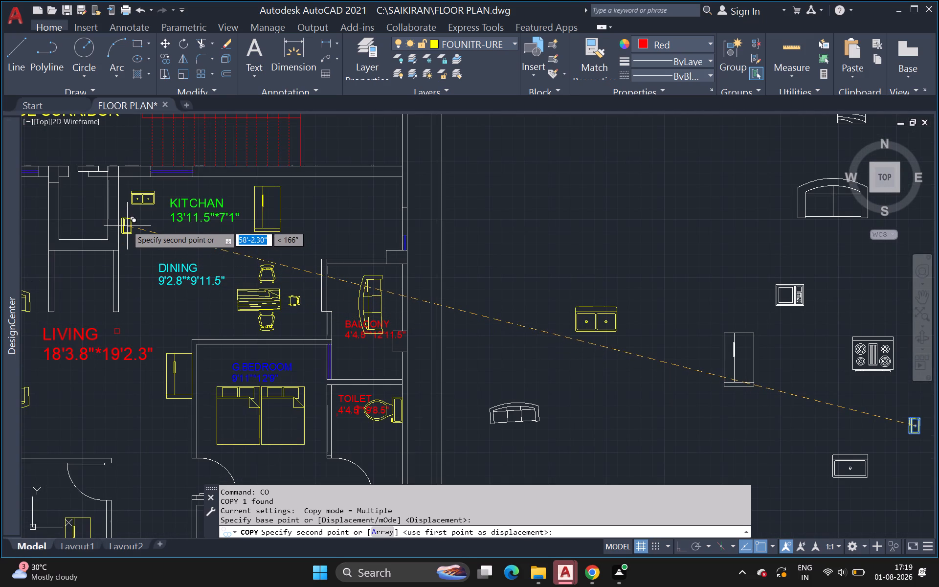
pyautogui.click(128, 226)
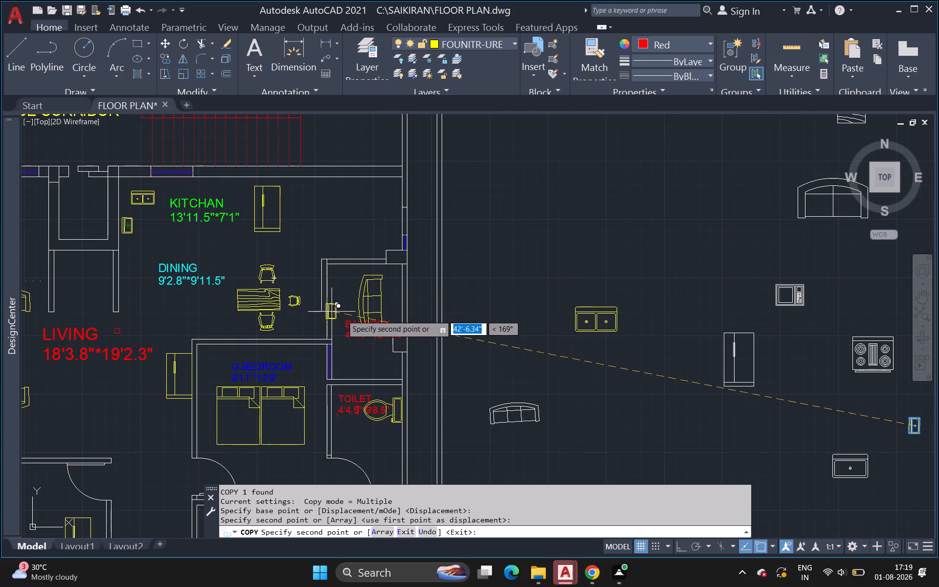
pyautogui.scroll(-5, 560, 356)
pyautogui.moveTo(562, 356); pyautogui.dragTo(495, 262, button='middle')
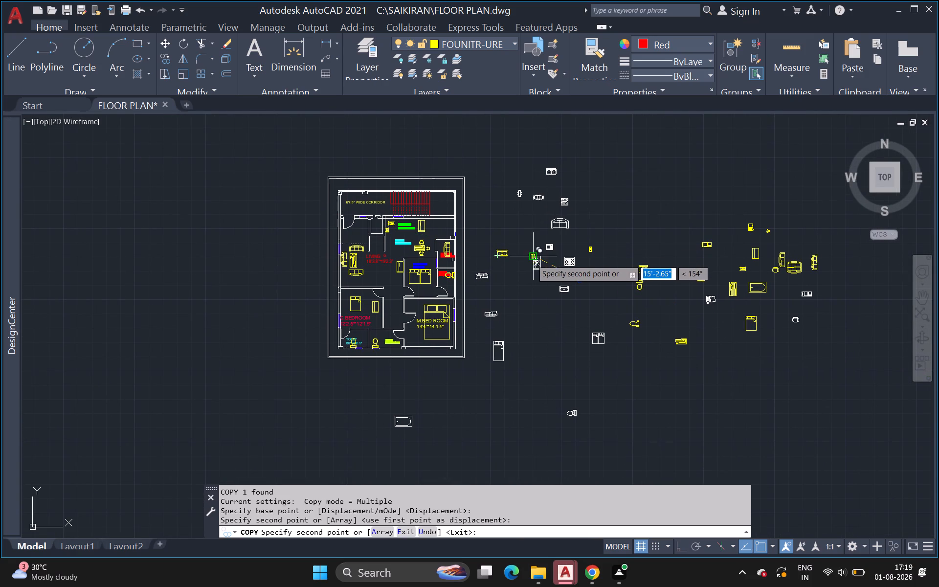
pyautogui.press('`')
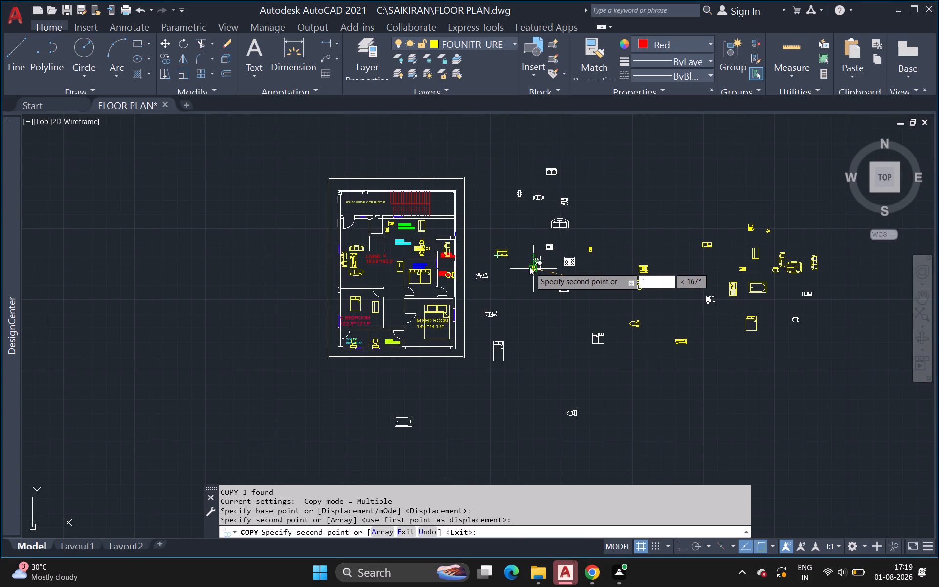
pyautogui.press('Escape')
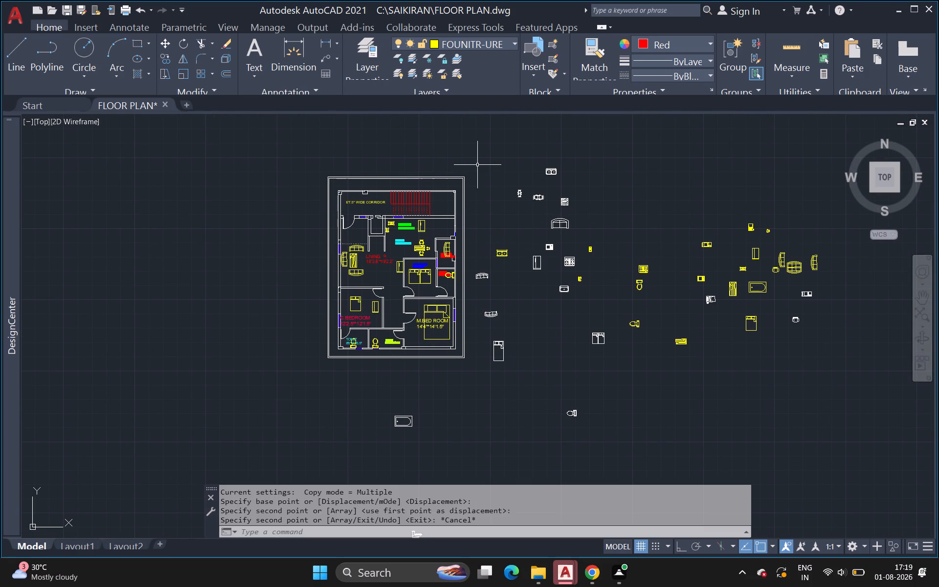
# Erase all the spare furniture and fixture blocks lying to the right of the floor plan, including the two white sofas nearest it.
pyautogui.click(488, 143)
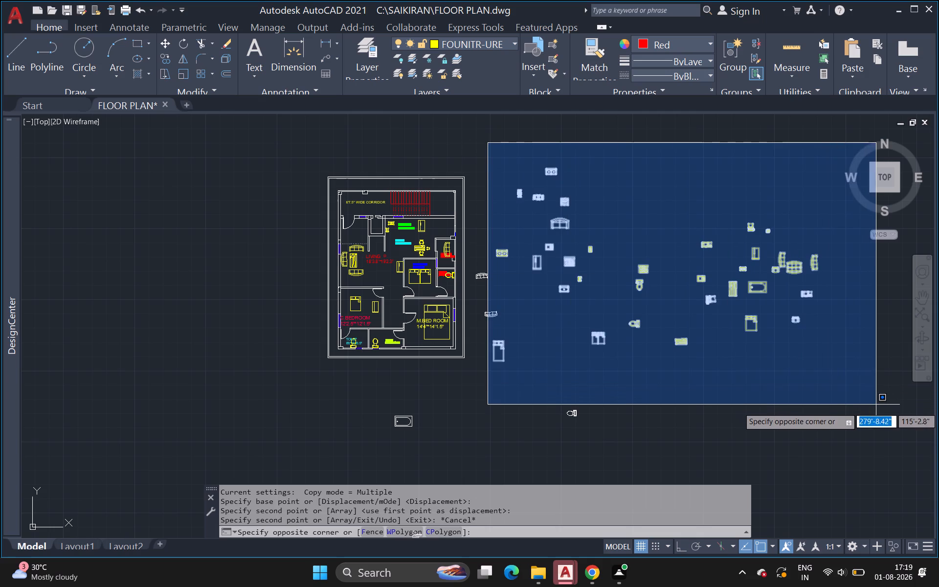
pyautogui.click(895, 443)
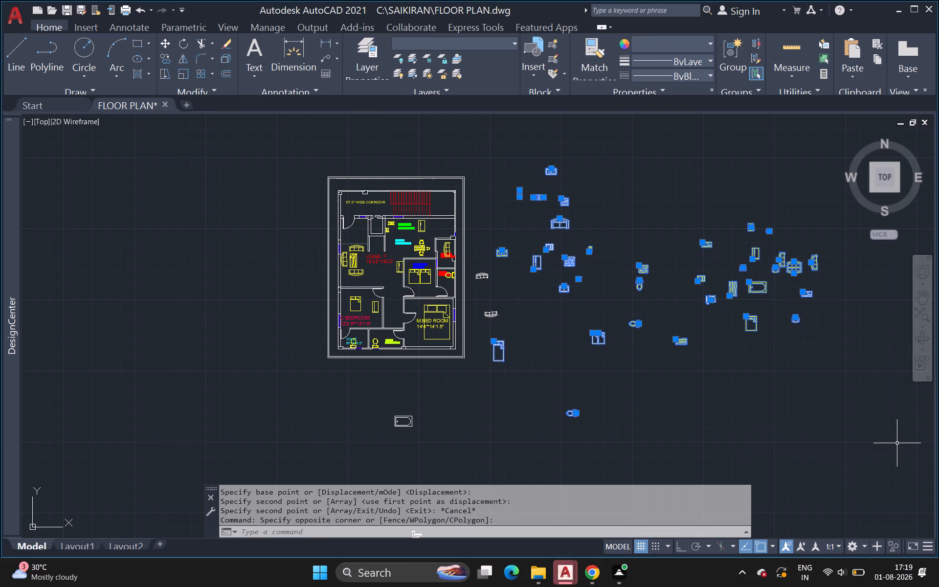
pyautogui.press('Delete')
pyautogui.scroll(1, 496, 274)
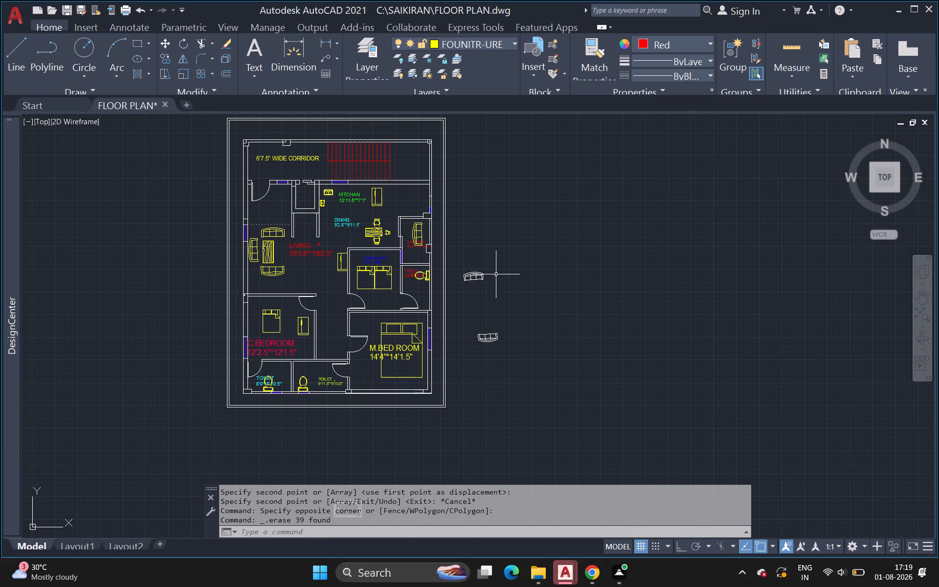
pyautogui.click(464, 264)
pyautogui.moveTo(527, 357); pyautogui.dragTo(528, 361)
pyautogui.press('Delete')
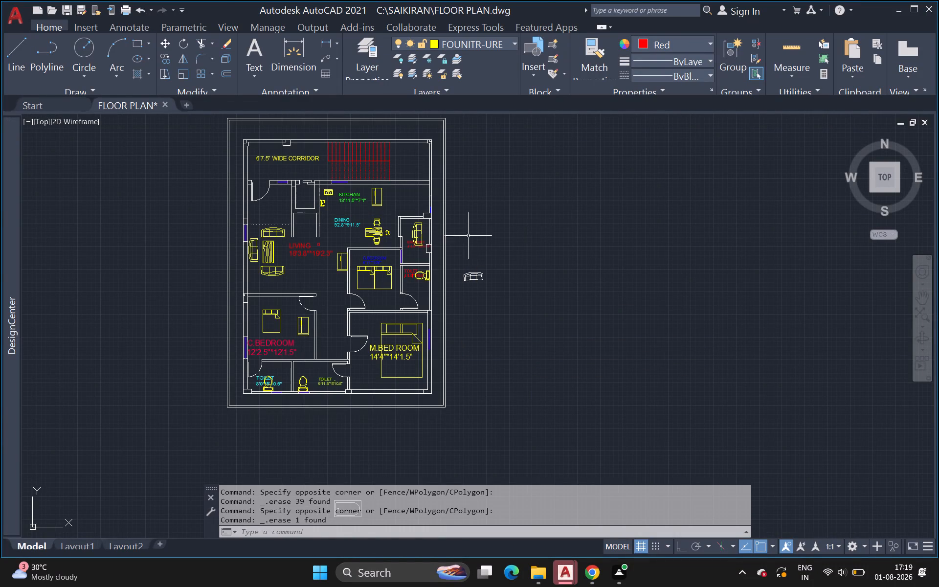
pyautogui.click(475, 273)
pyautogui.press('Delete')
# Erase the two leftover white blocks in the open area below the floor plan.
pyautogui.scroll(-2, 470, 376)
pyautogui.moveTo(470, 376); pyautogui.dragTo(479, 338, button='middle')
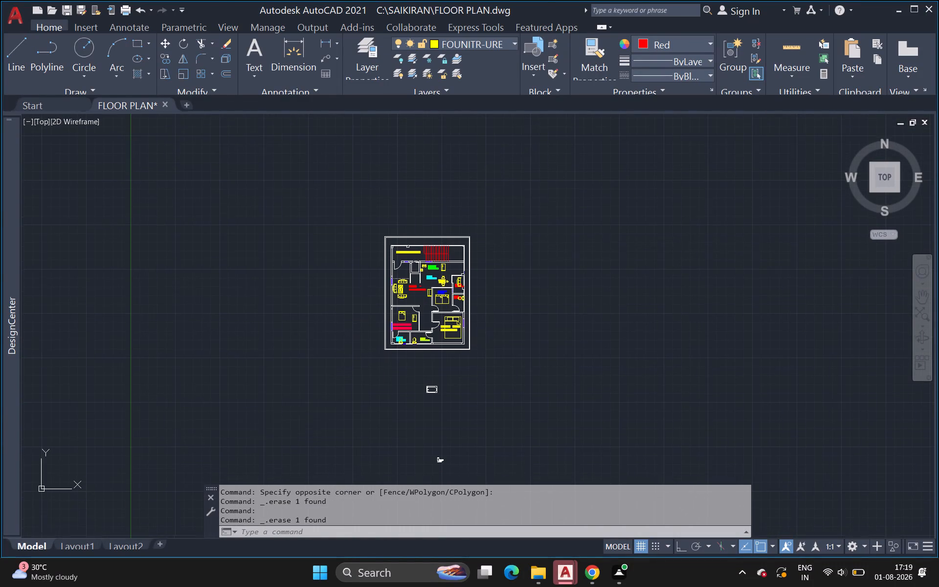
pyautogui.moveTo(441, 405); pyautogui.dragTo(424, 318, button='middle')
pyautogui.click(395, 287)
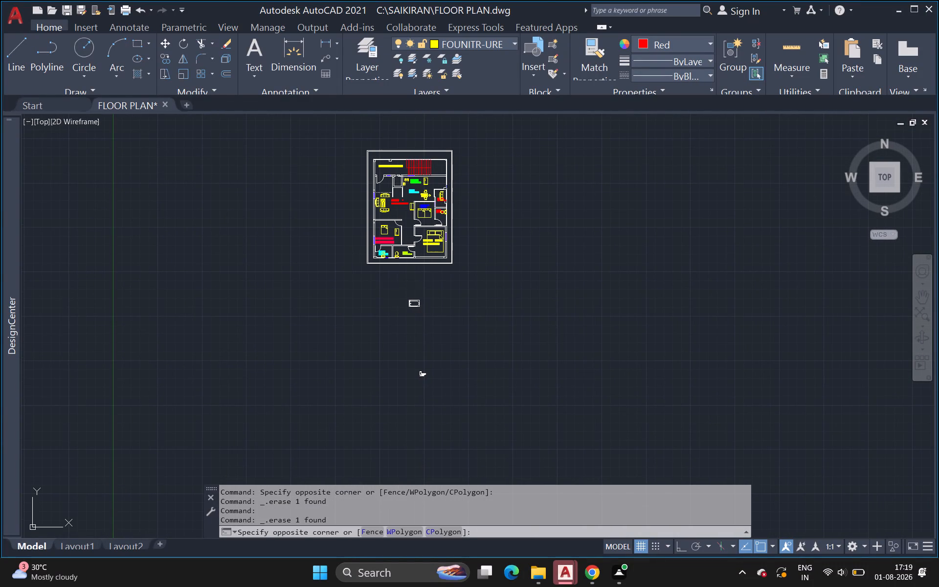
pyautogui.click(463, 406)
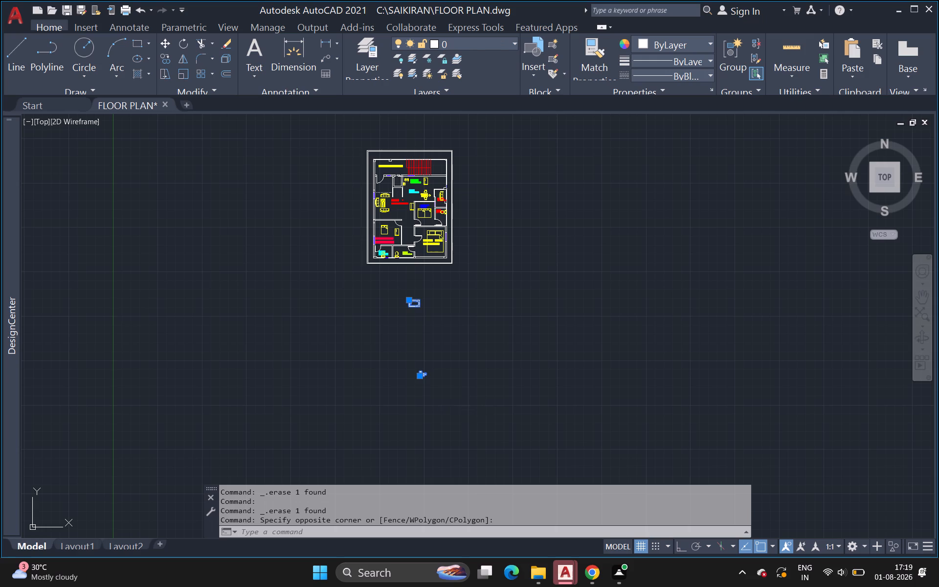
pyautogui.press('Delete')
# Erase the stray white block far above and right of the floor plan.
pyautogui.scroll(-2, 486, 346)
pyautogui.moveTo(745, 172); pyautogui.dragTo(749, 175)
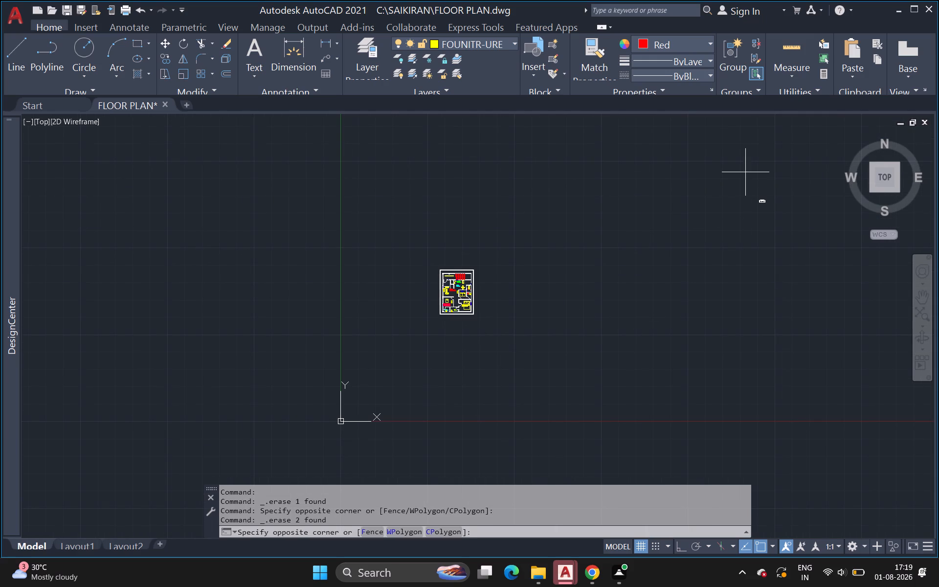
pyautogui.moveTo(749, 175); pyautogui.dragTo(753, 192)
pyautogui.click(776, 228)
pyautogui.press('Delete')
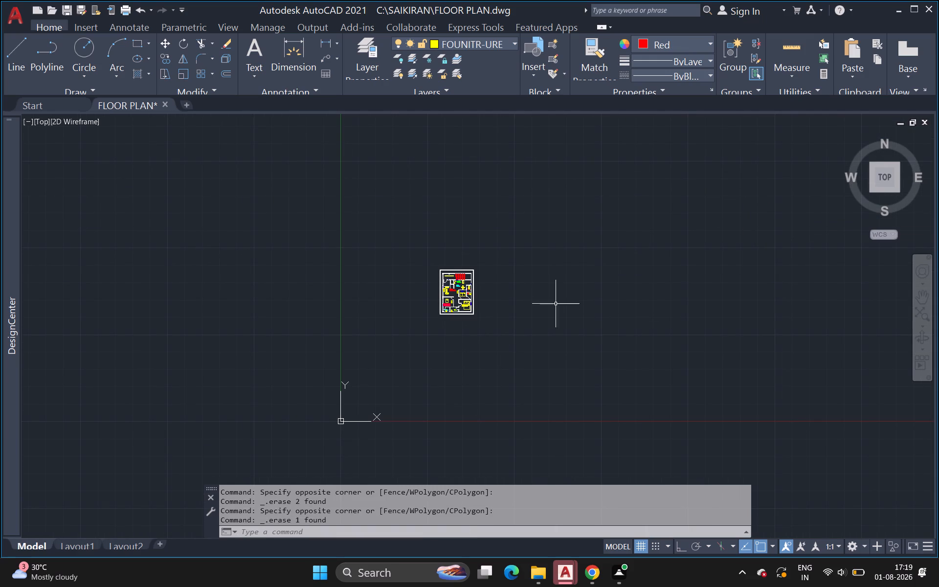
pyautogui.scroll(3, 521, 290)
pyautogui.moveTo(413, 308); pyautogui.dragTo(430, 295, button='middle')
pyautogui.scroll(1, 429, 297)
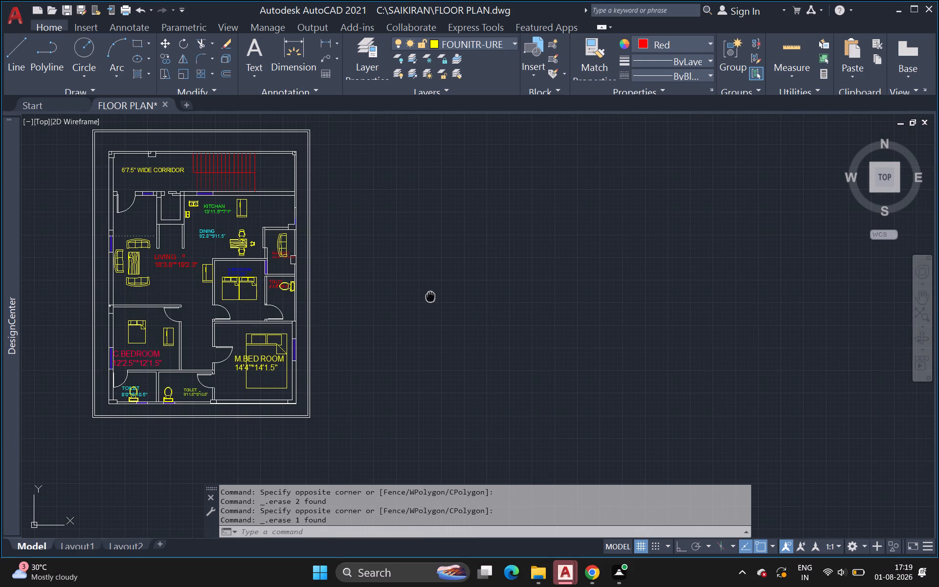
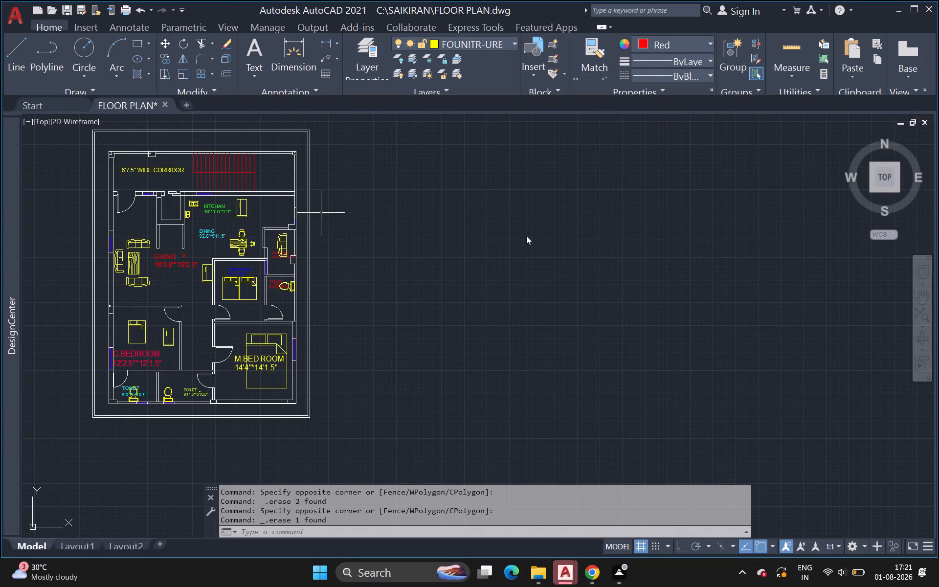
# Inspect the furnished floor plan and the empty drawing area around it for leftover blocks.
pyautogui.moveTo(318, 218); pyautogui.dragTo(330, 269, button='middle')
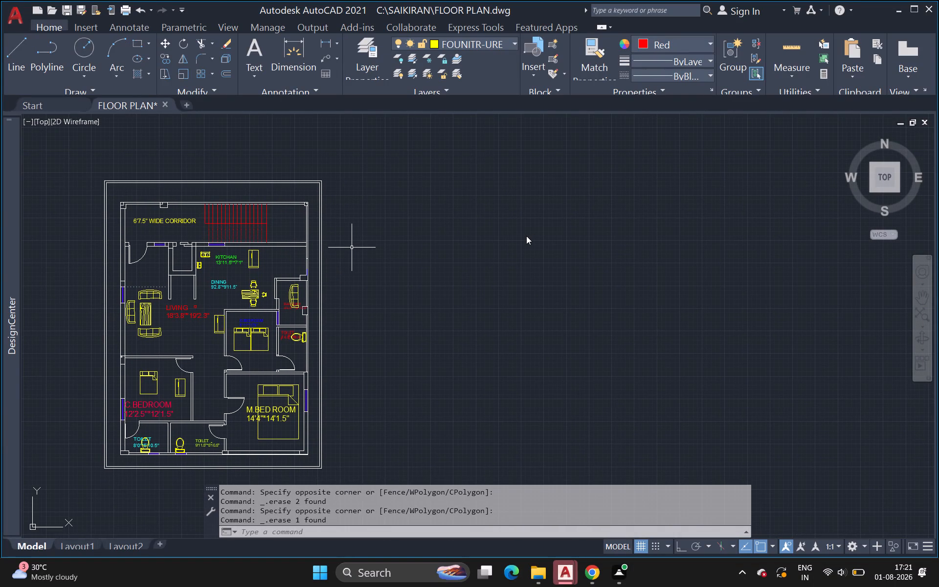
pyautogui.moveTo(352, 247); pyautogui.dragTo(324, 256, button='middle')
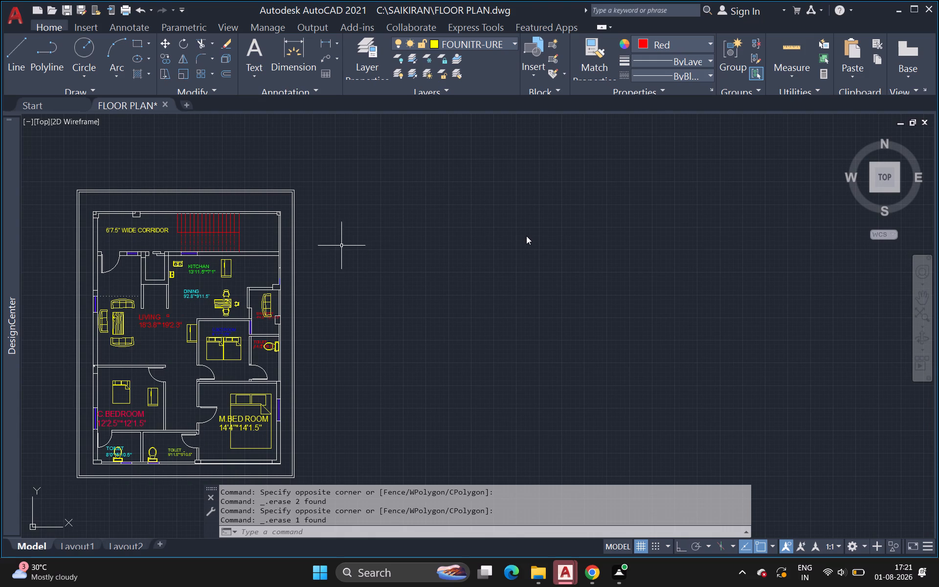
pyautogui.moveTo(338, 248); pyautogui.dragTo(337, 236, button='middle')
pyautogui.scroll(-1, 329, 241)
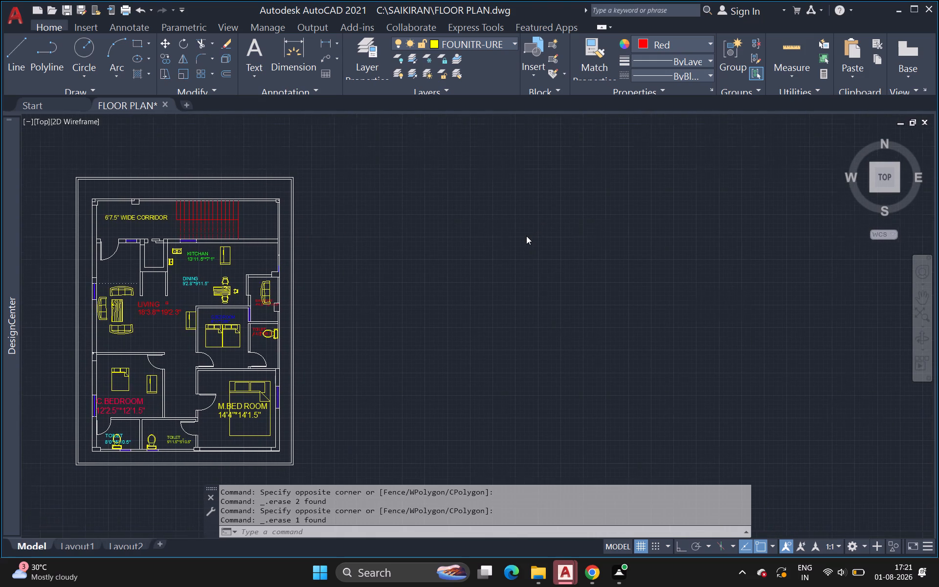
pyautogui.scroll(-1, 526, 236)
pyautogui.moveTo(327, 247); pyautogui.dragTo(252, 255, button='middle')
pyautogui.scroll(-1, 253, 255)
pyautogui.scroll(2, 270, 259)
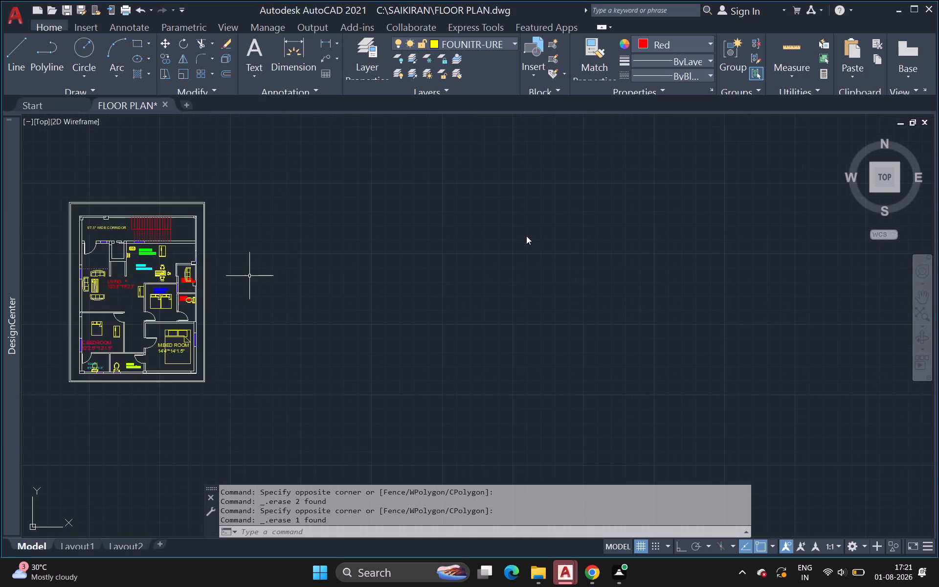
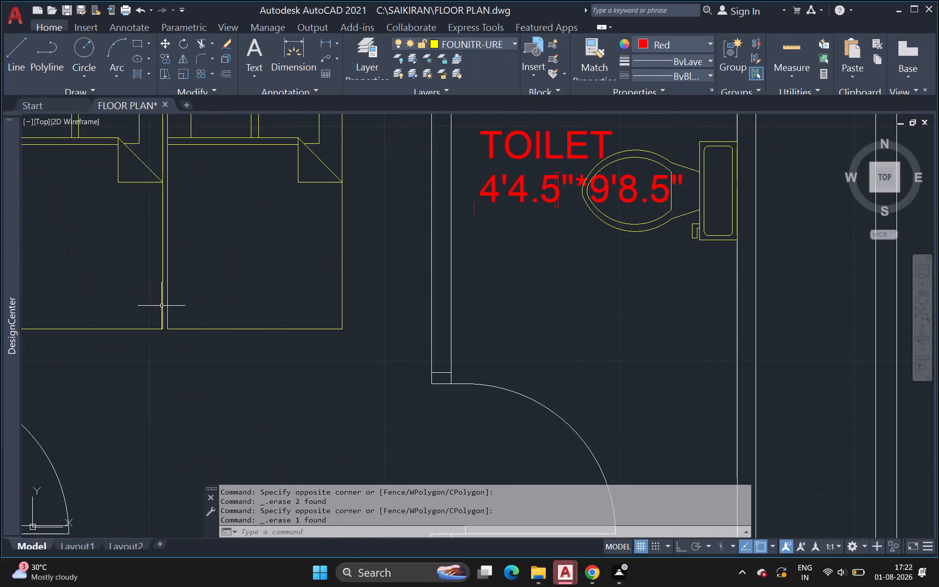
# Move the WC block in the toilet beside G.BEDROOM about 1'-9" straight down along the wall, clear of the TOILET label.
pyautogui.moveTo(197, 326); pyautogui.dragTo(526, 236, button='middle')
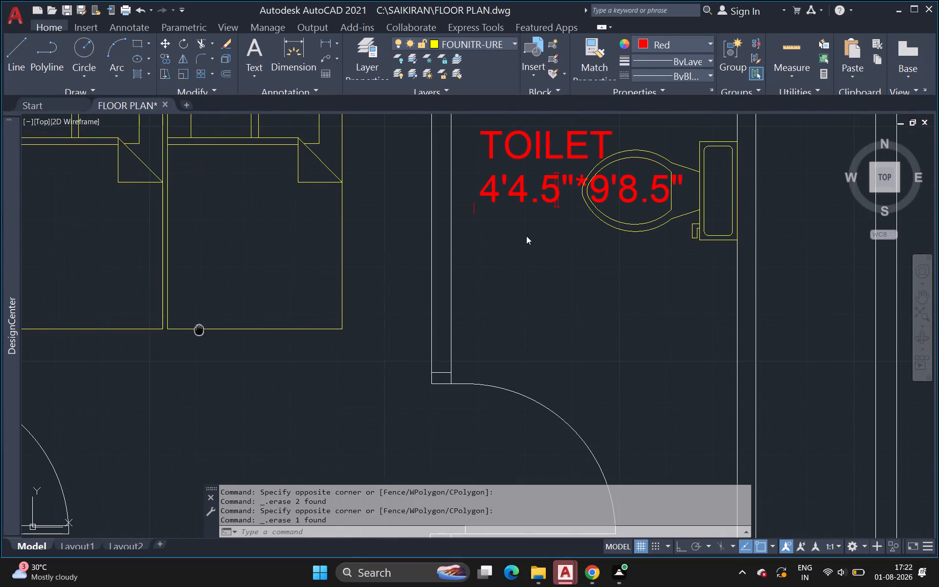
pyautogui.moveTo(526, 236); pyautogui.dragTo(261, 469, button='middle')
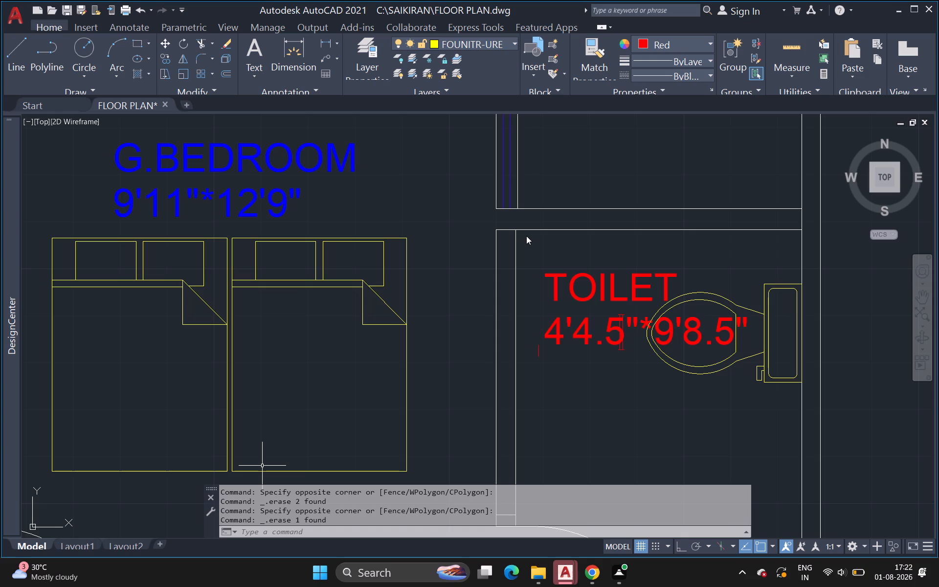
pyautogui.scroll(-4, 564, 241)
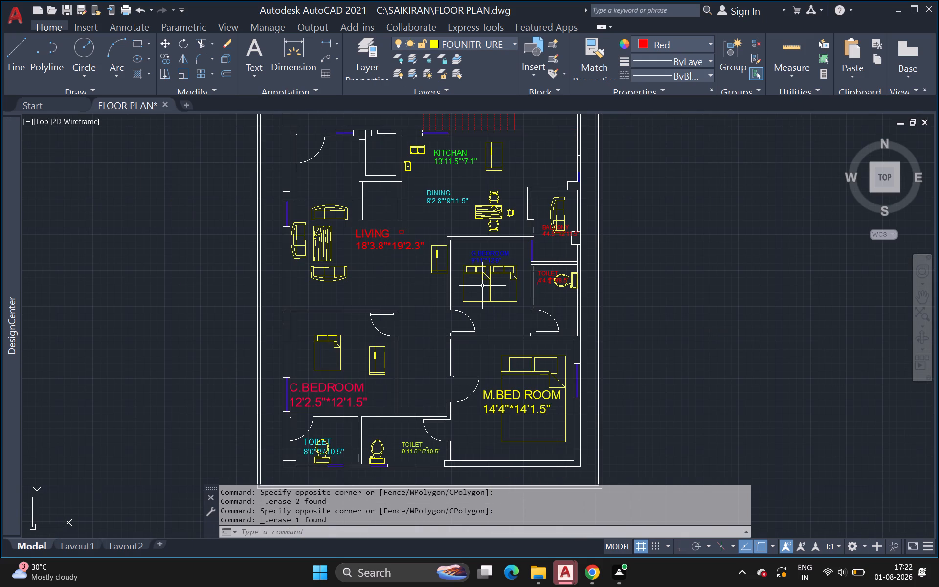
pyautogui.click(571, 279)
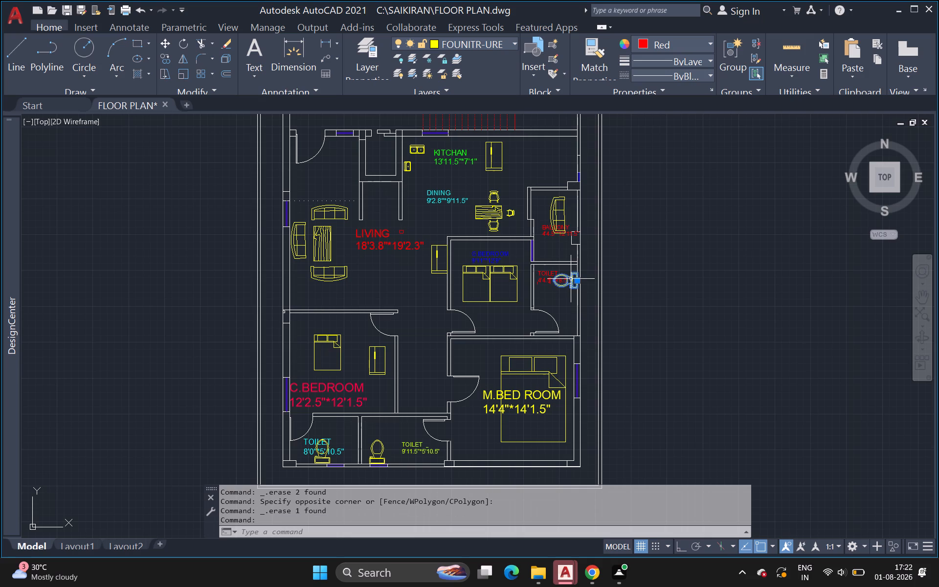
pyautogui.write('M')
pyautogui.press('space')
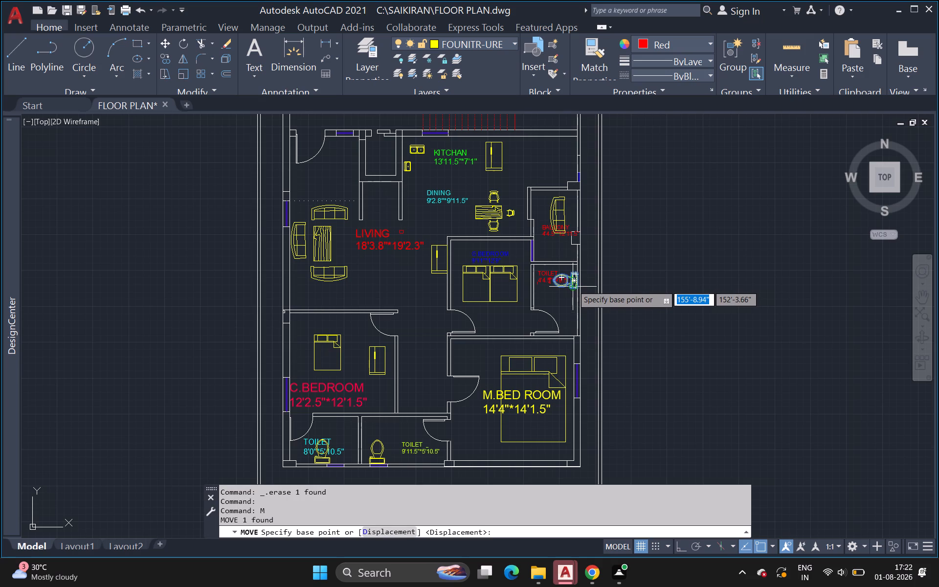
pyautogui.click(573, 286)
pyautogui.scroll(4, 573, 300)
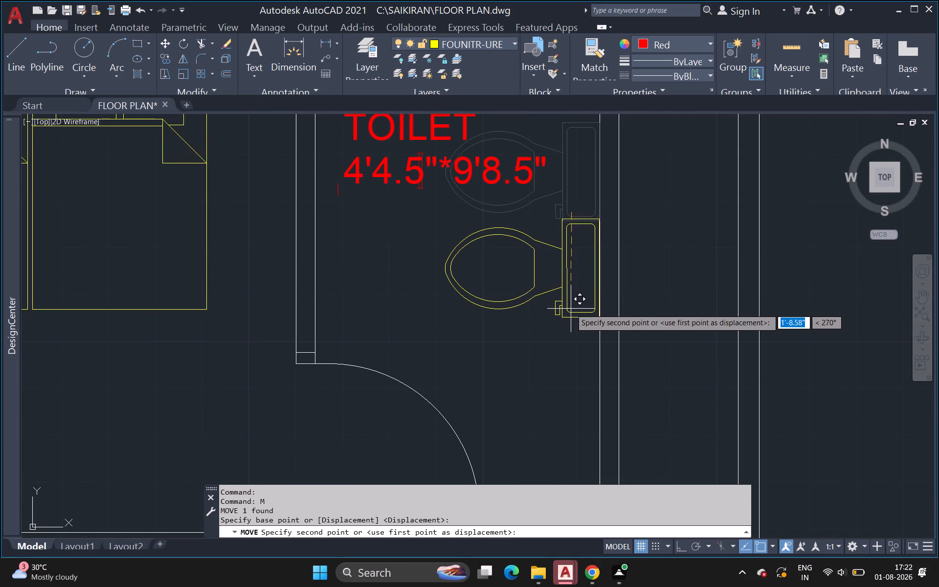
pyautogui.click(571, 311)
pyautogui.scroll(-3, 511, 232)
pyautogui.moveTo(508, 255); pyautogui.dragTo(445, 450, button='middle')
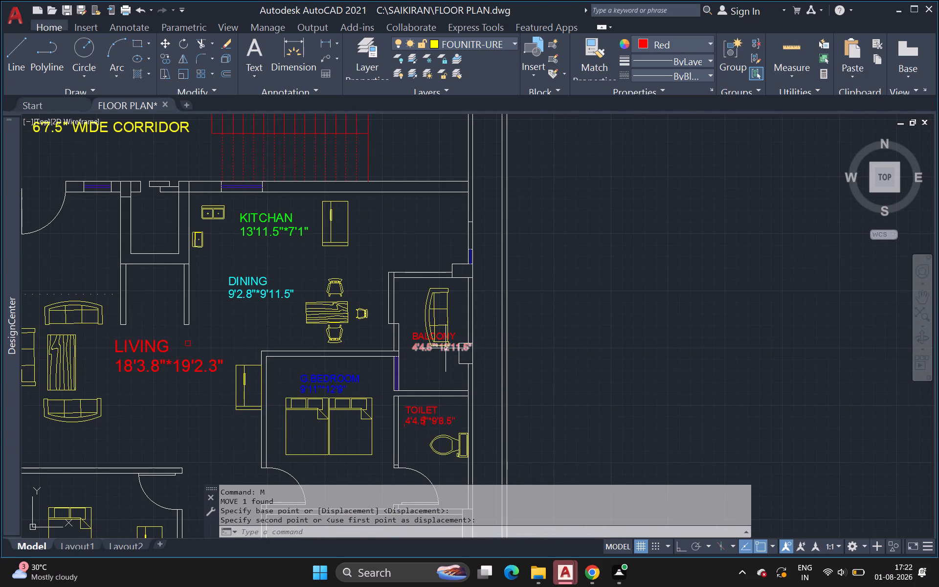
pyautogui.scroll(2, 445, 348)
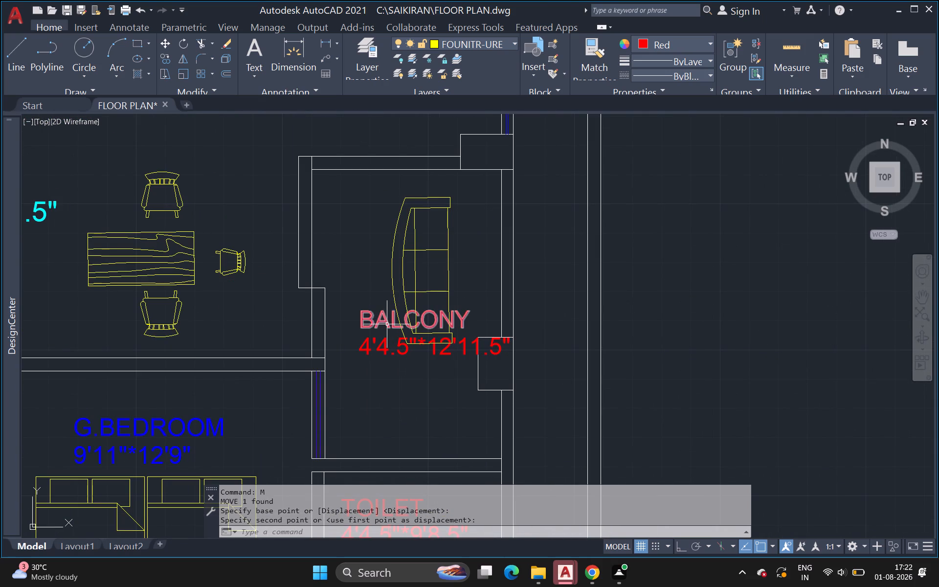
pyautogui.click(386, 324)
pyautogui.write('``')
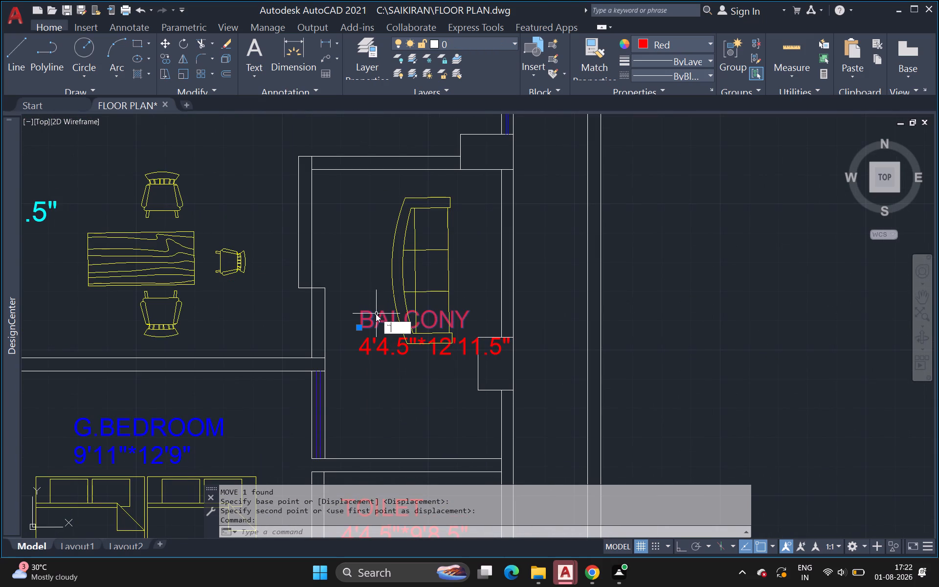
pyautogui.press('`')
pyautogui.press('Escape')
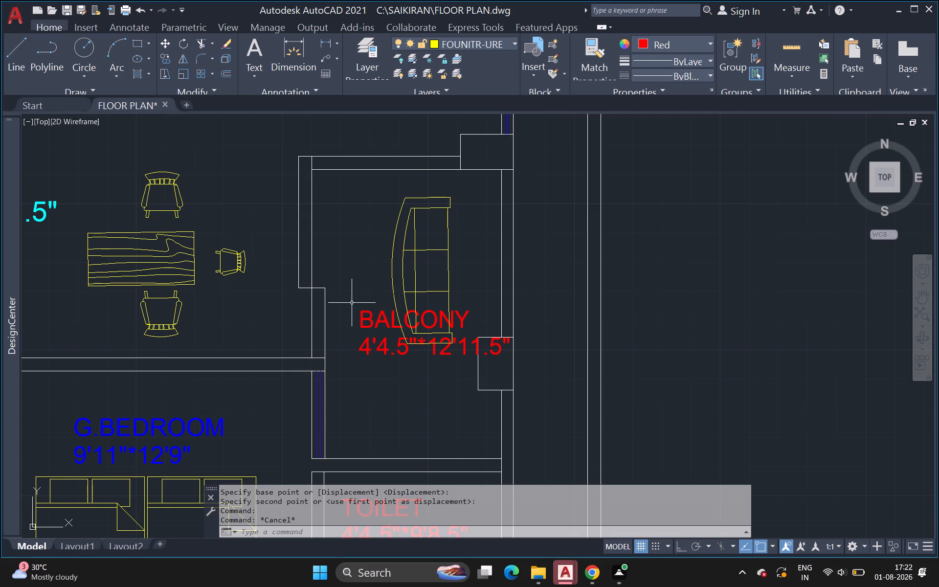
# Move both lines of the BALCONY label, name and dimensions, down to the free space below the balcony sofa.
pyautogui.click(352, 303)
pyautogui.click(514, 360)
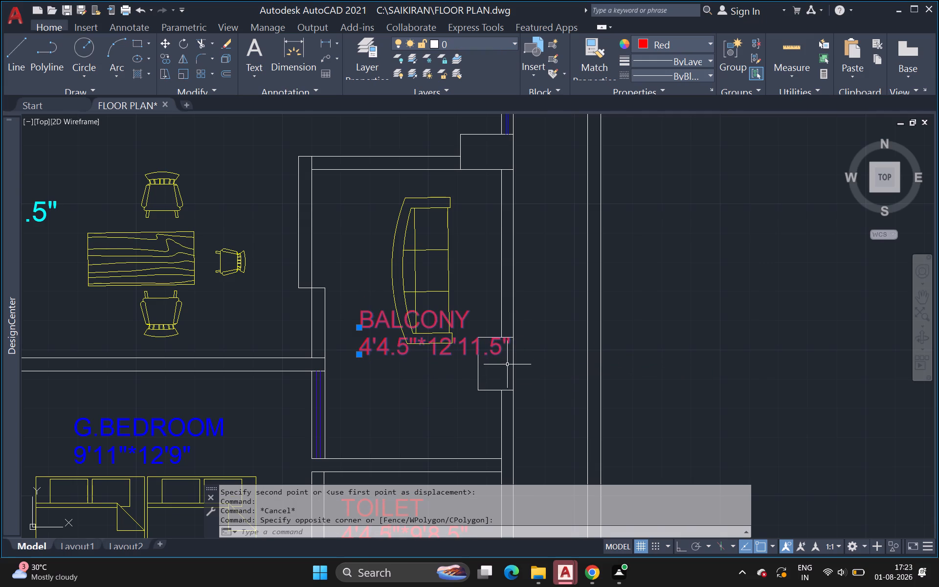
pyautogui.write('M')
pyautogui.press('space')
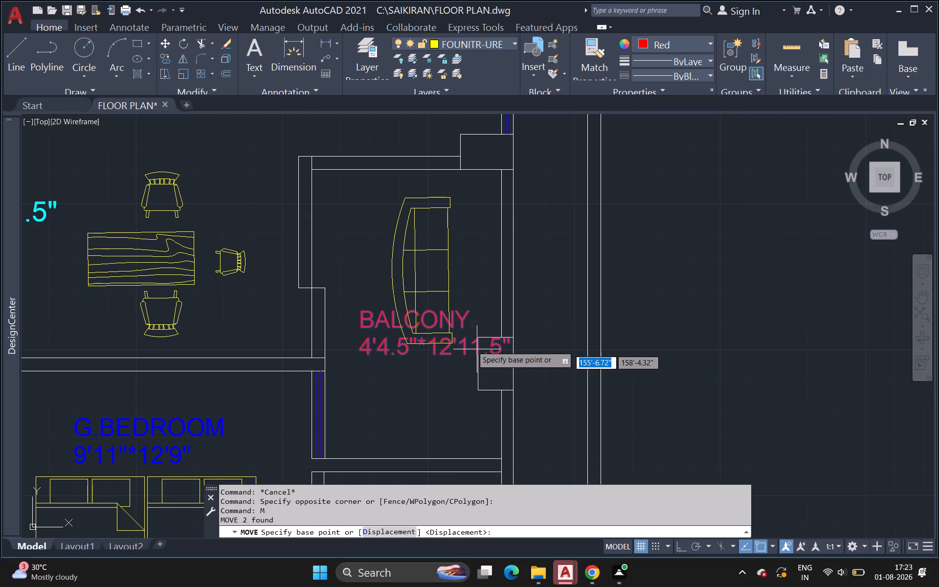
pyautogui.click(463, 346)
pyautogui.click(446, 389)
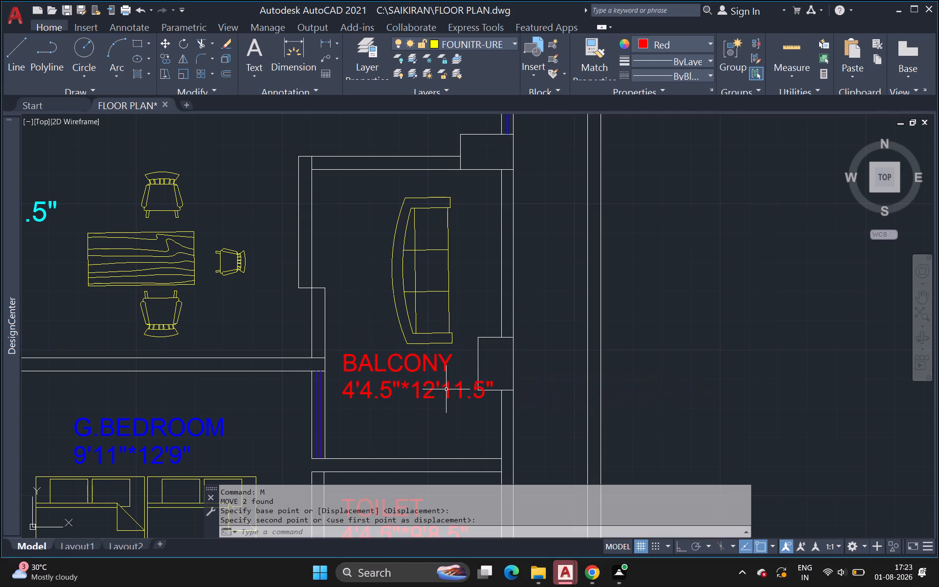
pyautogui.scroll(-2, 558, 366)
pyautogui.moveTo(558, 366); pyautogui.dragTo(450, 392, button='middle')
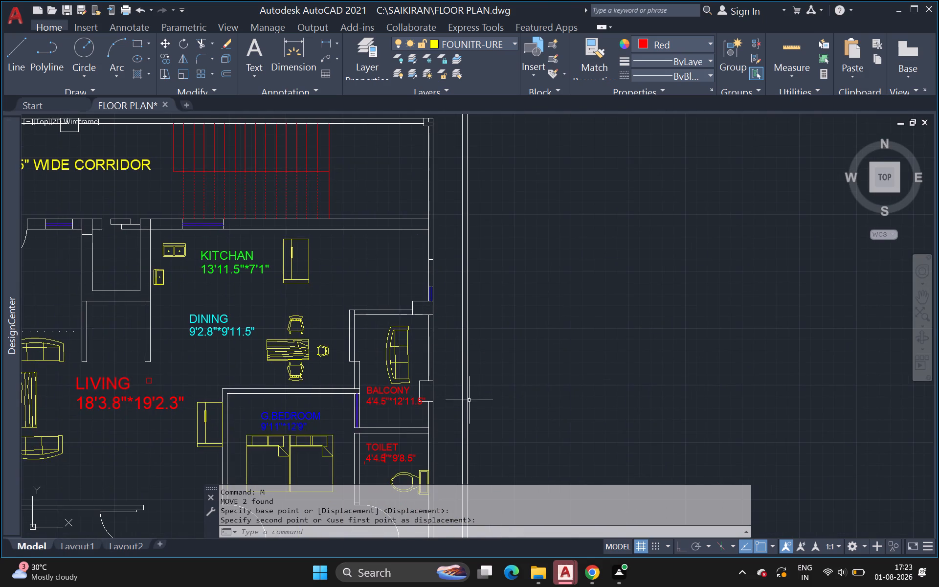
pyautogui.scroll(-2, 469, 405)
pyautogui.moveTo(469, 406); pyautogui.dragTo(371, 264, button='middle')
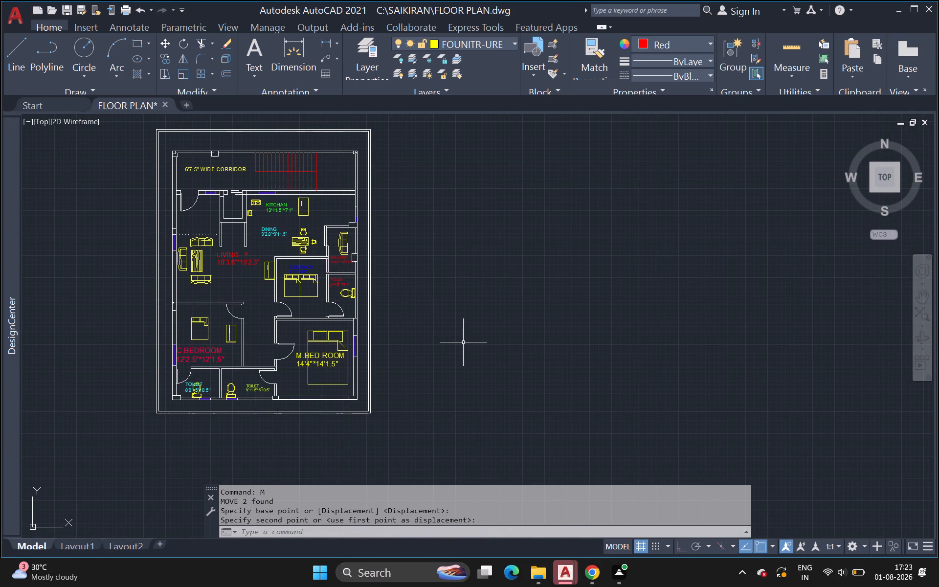
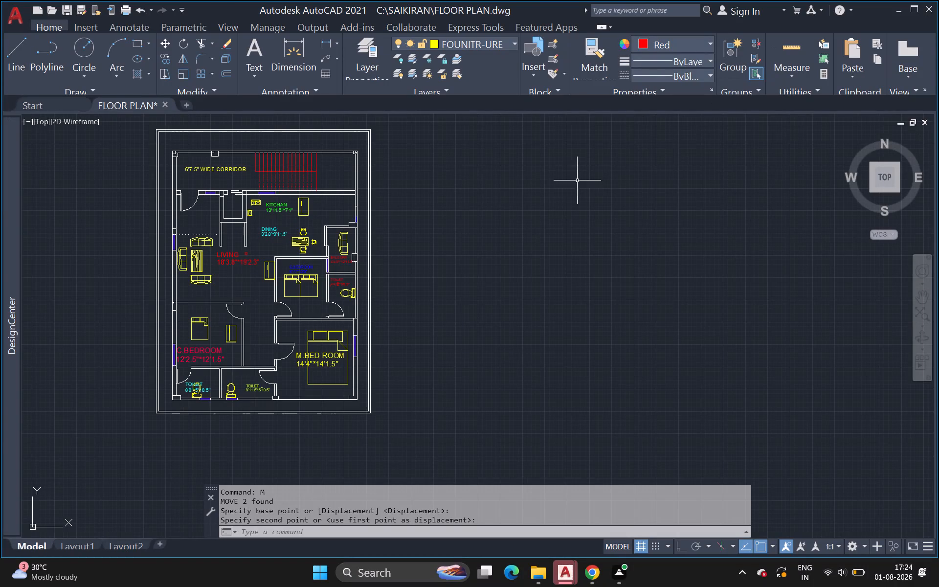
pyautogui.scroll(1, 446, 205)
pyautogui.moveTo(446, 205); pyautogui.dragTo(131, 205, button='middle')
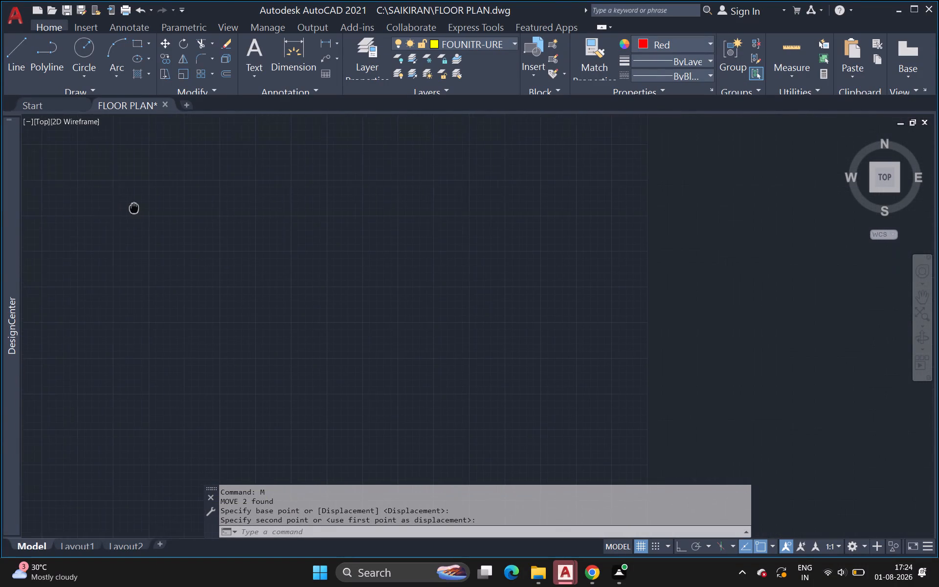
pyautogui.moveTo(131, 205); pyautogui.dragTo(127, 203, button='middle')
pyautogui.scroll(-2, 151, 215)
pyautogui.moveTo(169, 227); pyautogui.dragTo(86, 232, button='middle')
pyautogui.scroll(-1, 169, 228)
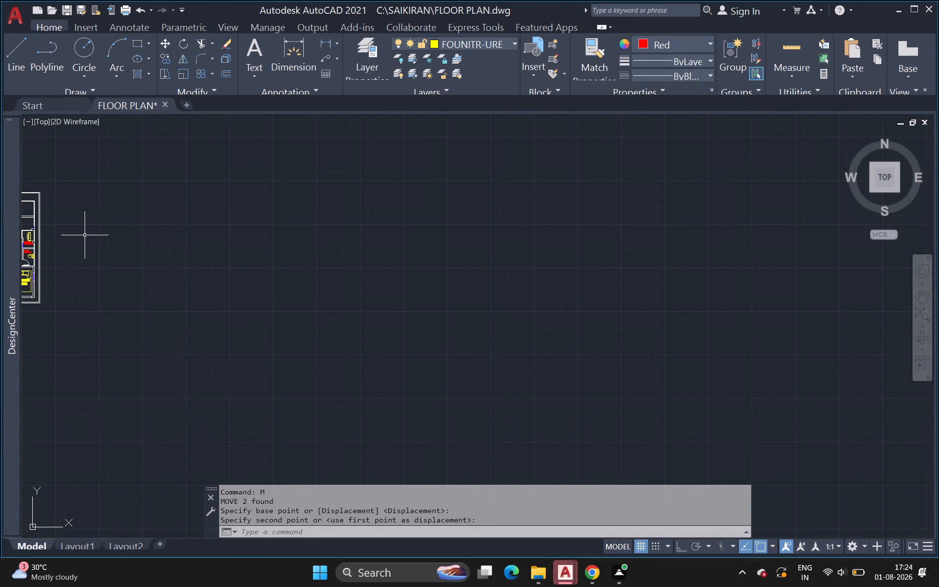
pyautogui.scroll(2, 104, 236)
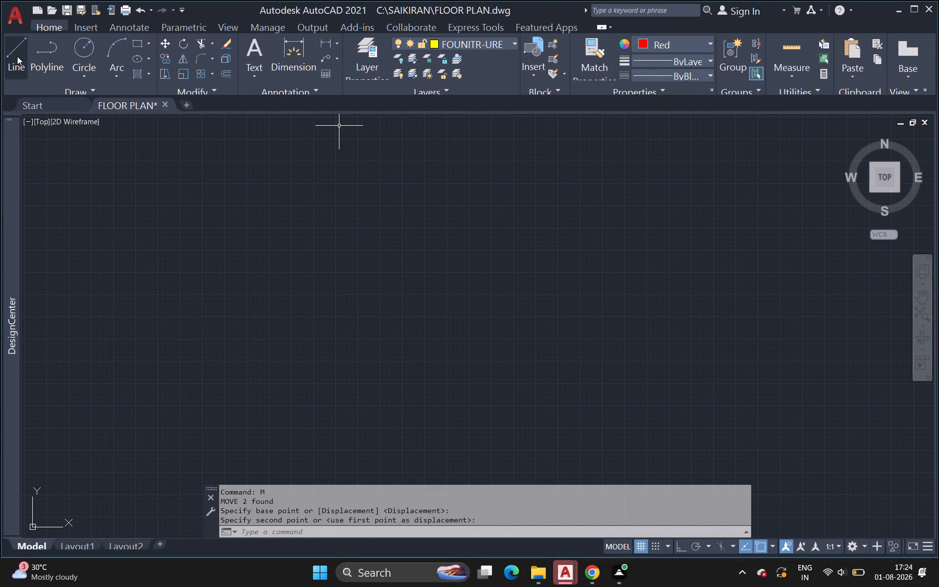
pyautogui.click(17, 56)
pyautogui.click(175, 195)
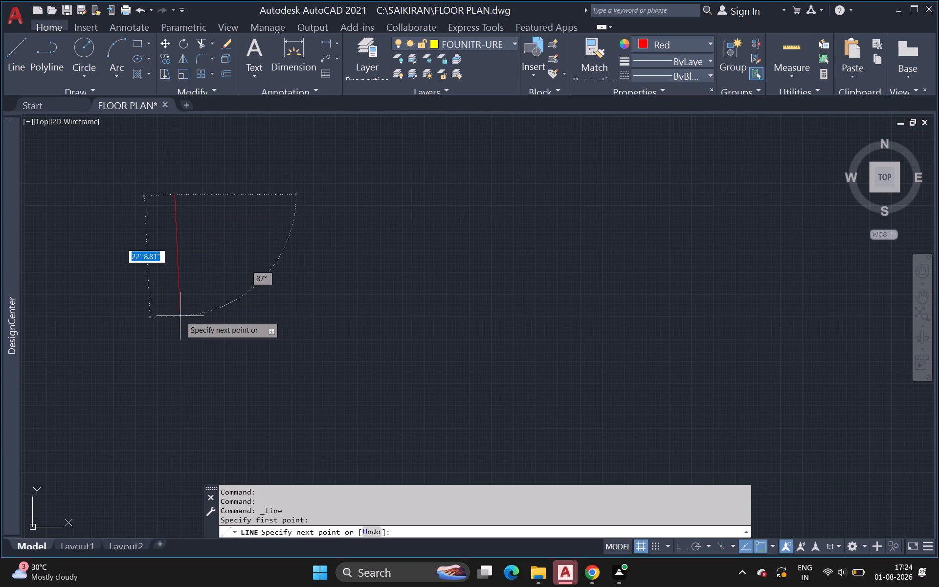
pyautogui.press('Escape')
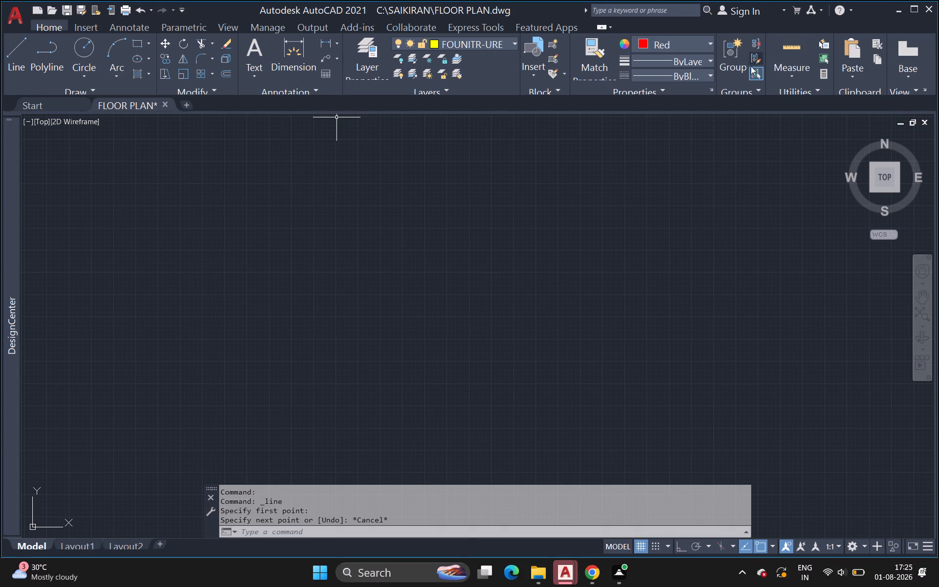
# Set the current object colour to ByBlock.
pyautogui.click(709, 45)
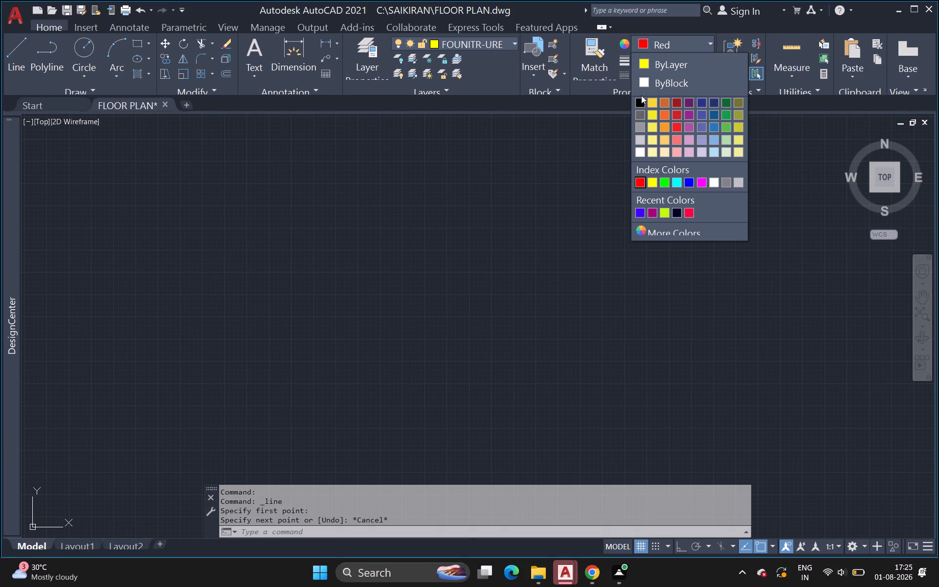
pyautogui.click(647, 84)
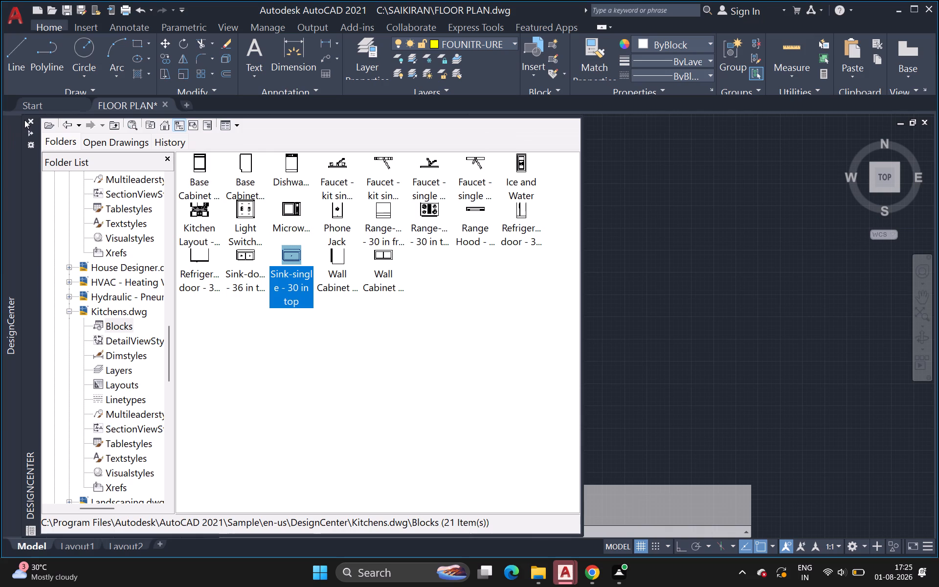
# Close the DesignCenter palette.
pyautogui.click(30, 117)
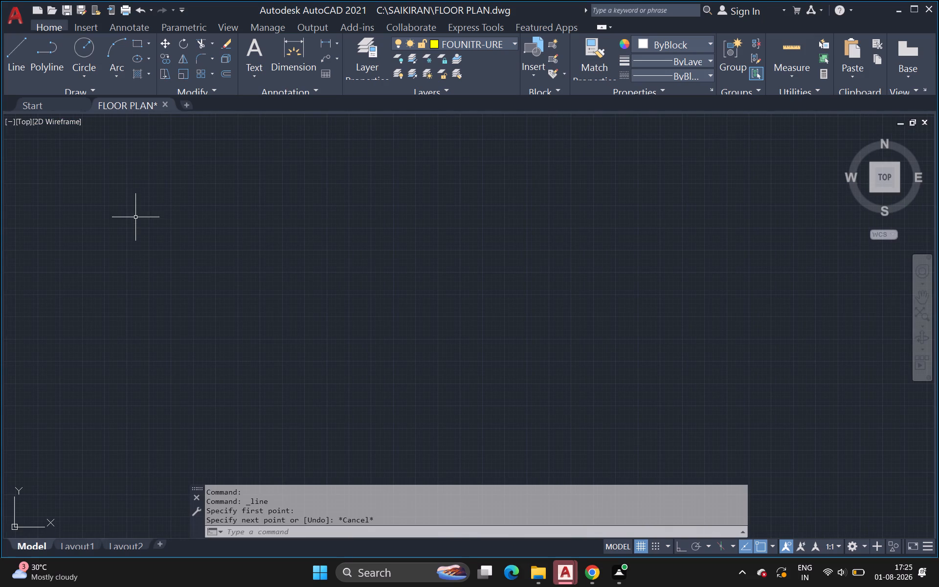
# Turn on Ortho mode so that lines are constrained to horizontal and vertical directions.
pyautogui.scroll(-3, 134, 220)
pyautogui.scroll(3, 134, 220)
pyautogui.scroll(-2, 105, 220)
pyautogui.moveTo(105, 221); pyautogui.dragTo(105, 222, button='middle')
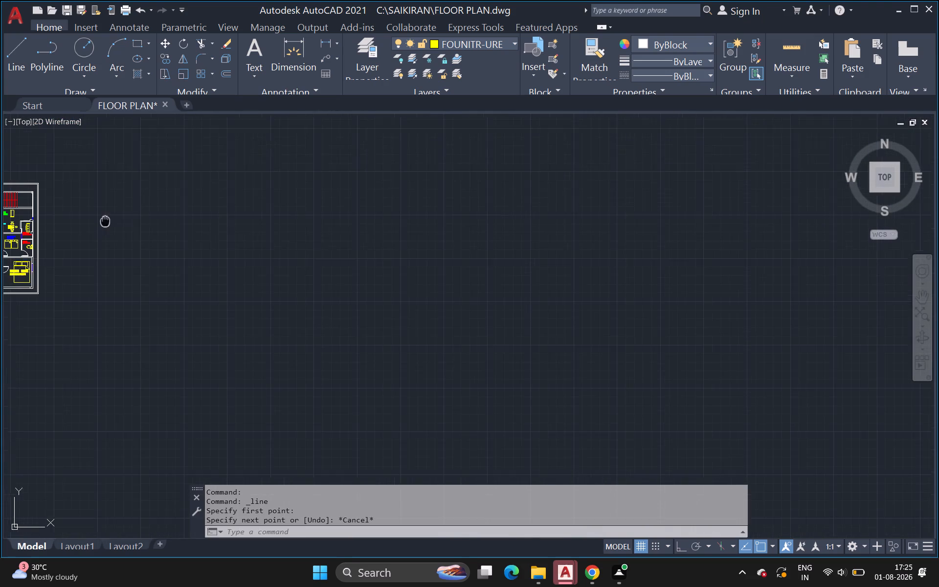
pyautogui.moveTo(105, 222); pyautogui.dragTo(117, 225, button='middle')
pyautogui.click(20, 58)
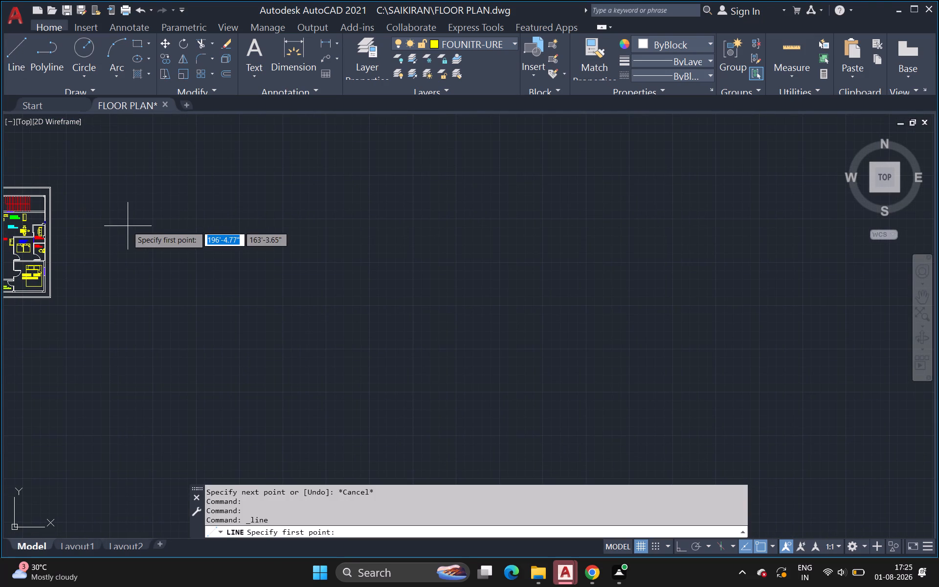
pyautogui.click(122, 188)
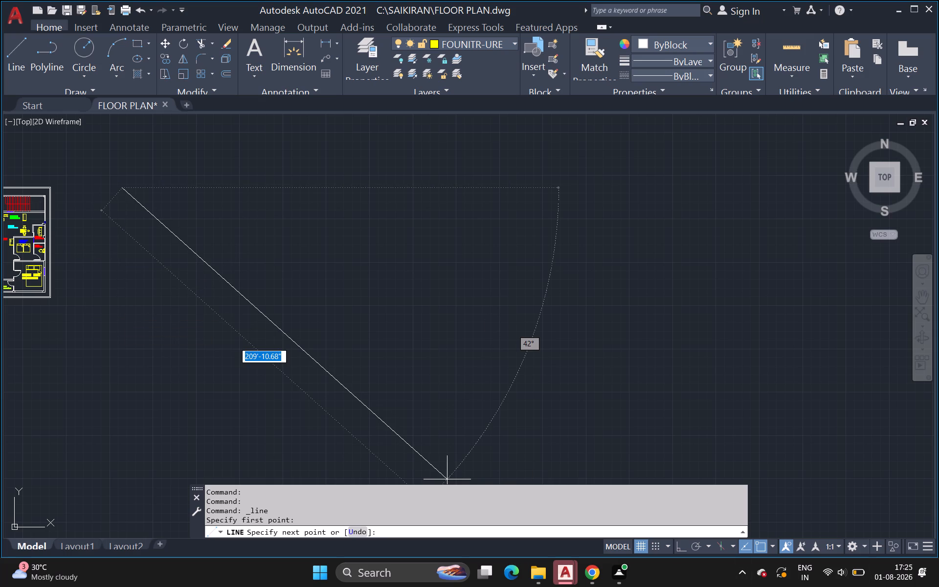
pyautogui.click(679, 545)
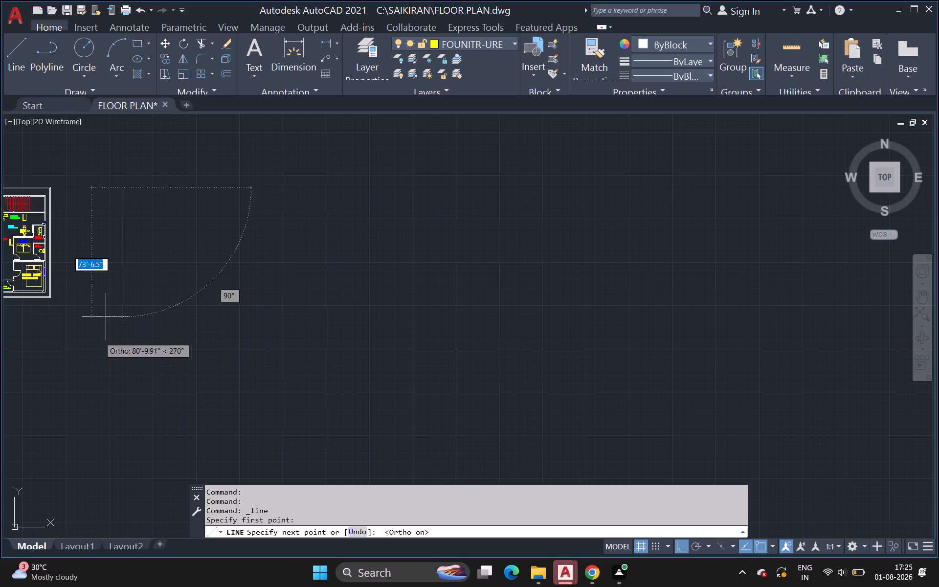
pyautogui.moveTo(103, 300); pyautogui.dragTo(0, 309, button='middle')
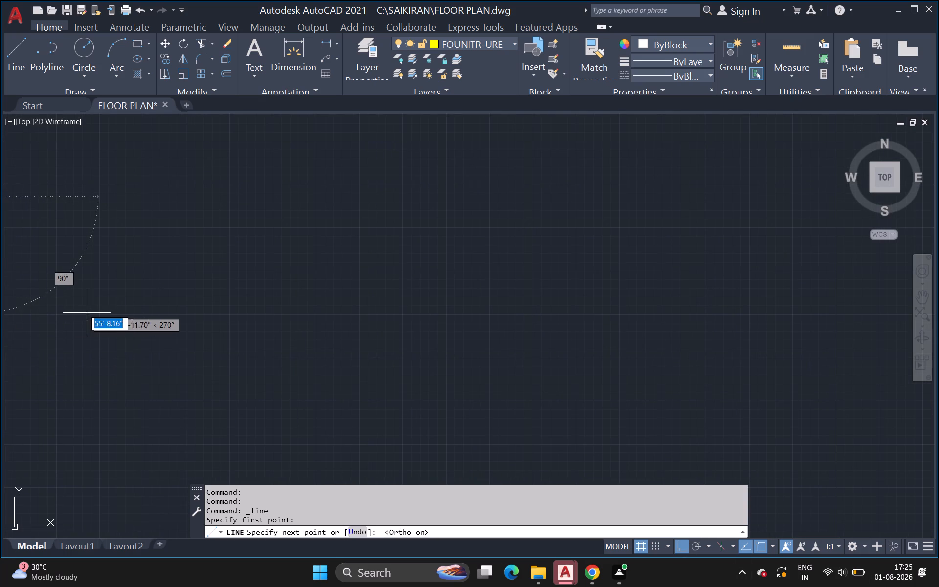
pyautogui.moveTo(87, 313); pyautogui.dragTo(220, 333, button='middle')
pyautogui.scroll(1, 179, 333)
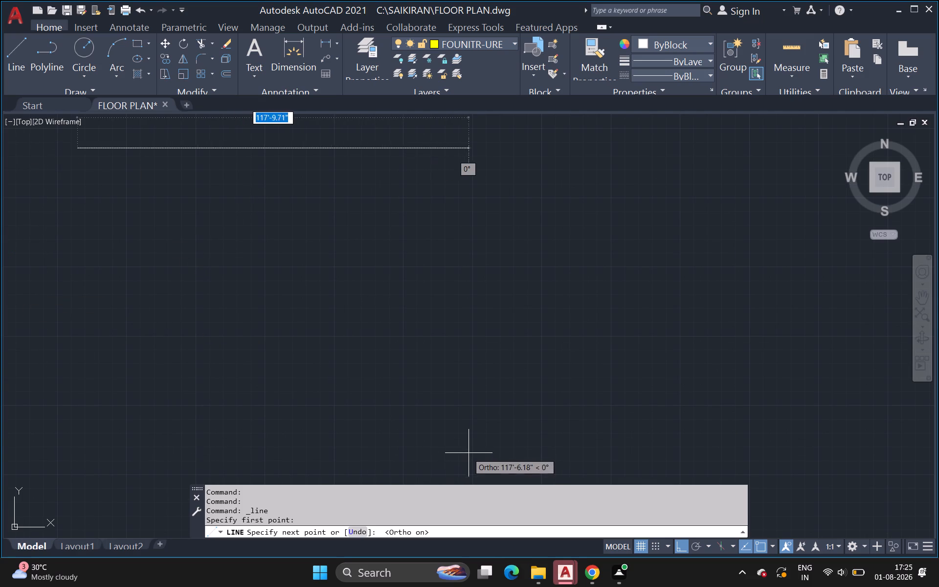
pyautogui.press('Escape')
# Move the UCS origin horizontally along the negative X axis, farther away from the floor plan.
pyautogui.scroll(-2, 204, 415)
pyautogui.moveTo(228, 418); pyautogui.dragTo(523, 419, button='middle')
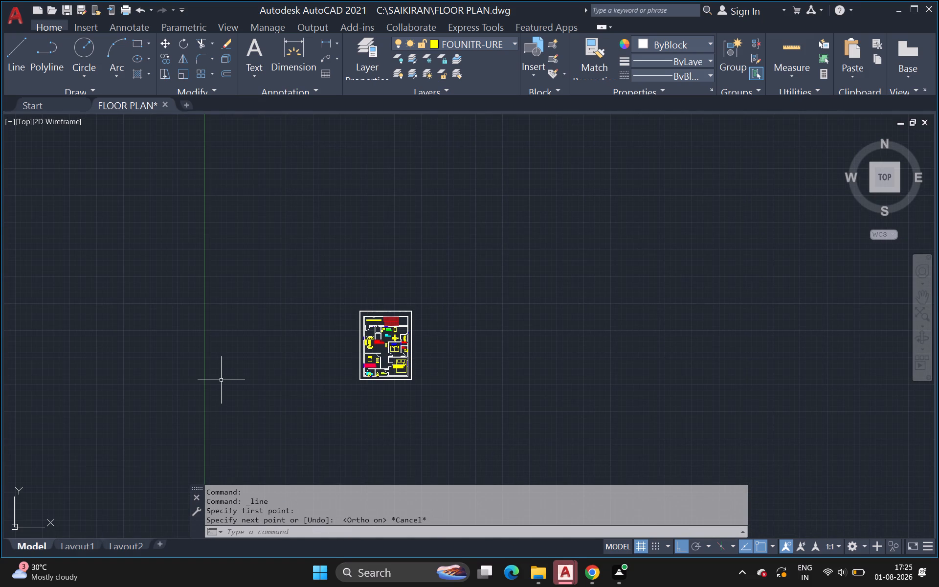
pyautogui.moveTo(222, 374); pyautogui.dragTo(274, 348, button='middle')
pyautogui.scroll(1, 280, 340)
pyautogui.scroll(-1, 312, 298)
pyautogui.moveTo(312, 298); pyautogui.dragTo(315, 273, button='middle')
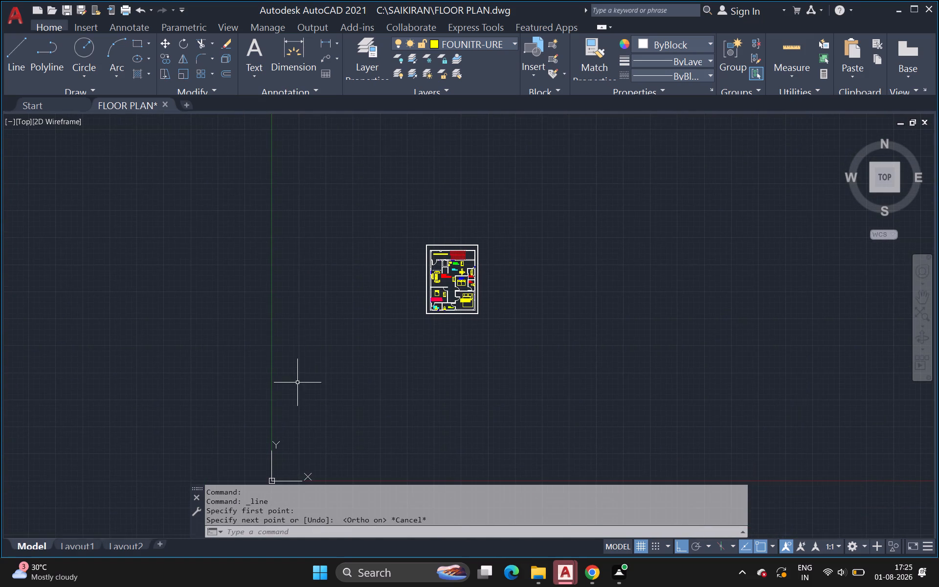
pyautogui.scroll(-2, 297, 384)
pyautogui.moveTo(297, 378); pyautogui.dragTo(298, 349, button='middle')
pyautogui.scroll(2, 295, 378)
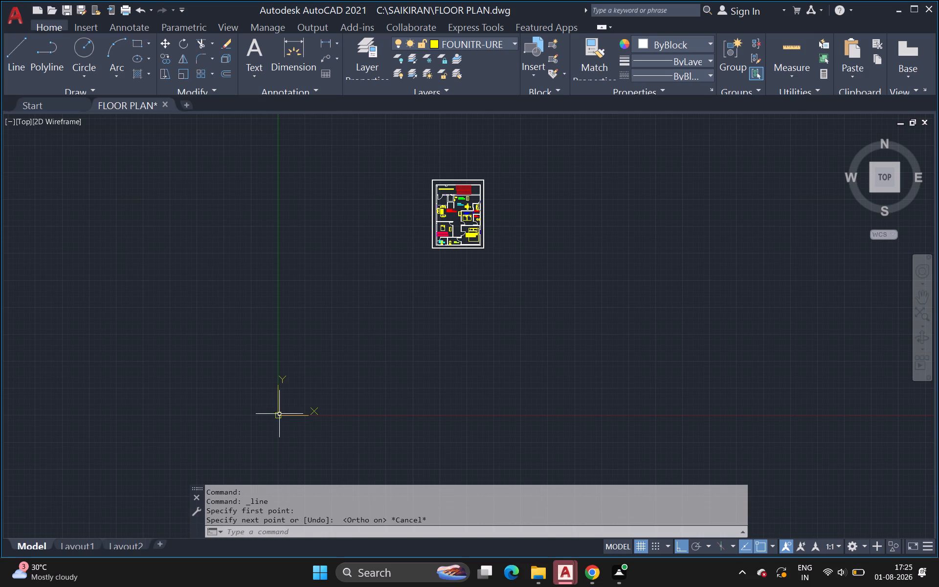
pyautogui.moveTo(279, 414); pyautogui.dragTo(119, 453)
pyautogui.click(281, 419)
pyautogui.moveTo(275, 415); pyautogui.dragTo(92, 503)
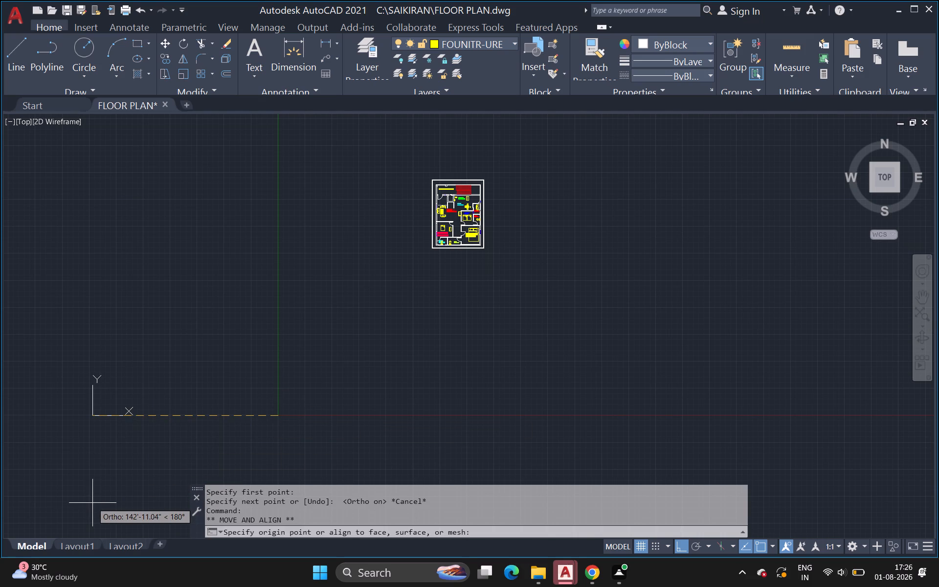
pyautogui.moveTo(92, 503); pyautogui.dragTo(49, 516)
pyautogui.click(48, 510)
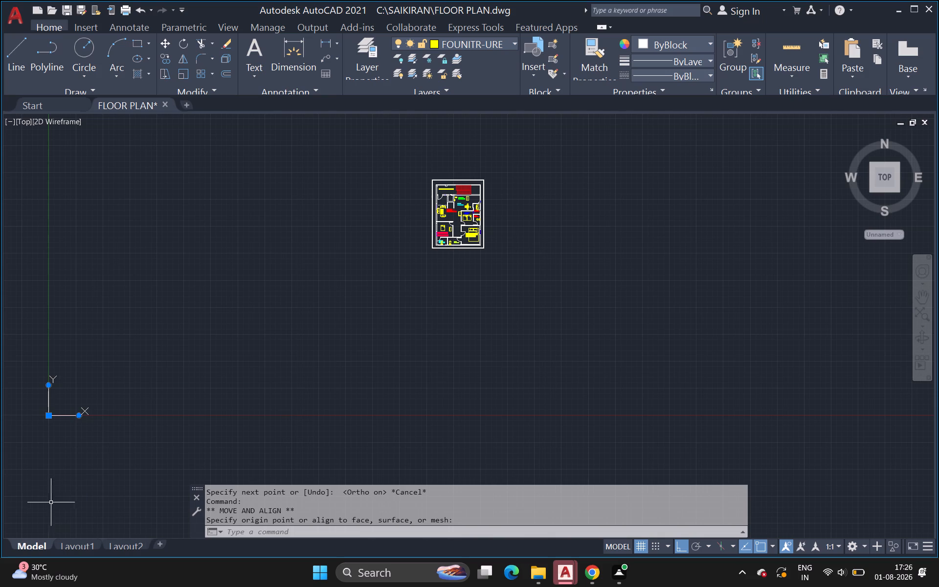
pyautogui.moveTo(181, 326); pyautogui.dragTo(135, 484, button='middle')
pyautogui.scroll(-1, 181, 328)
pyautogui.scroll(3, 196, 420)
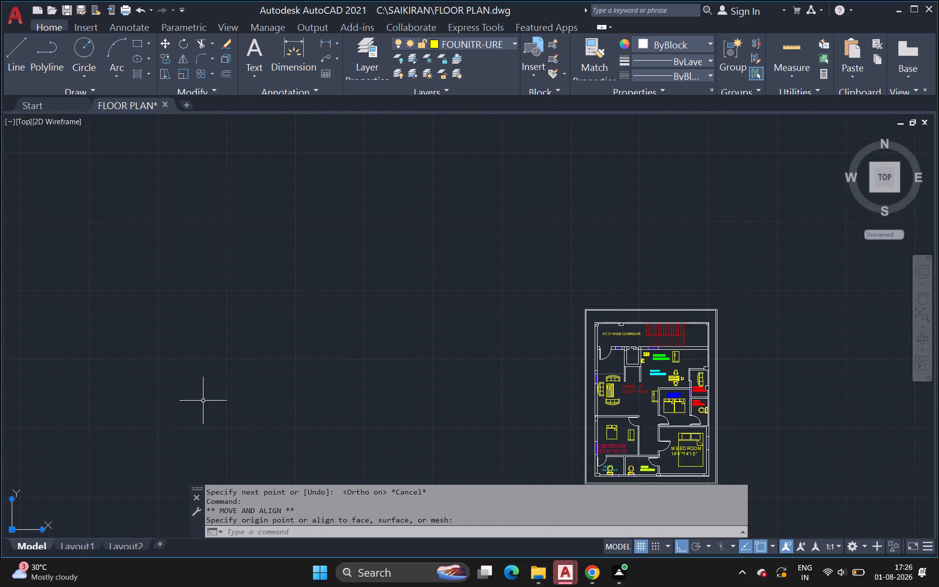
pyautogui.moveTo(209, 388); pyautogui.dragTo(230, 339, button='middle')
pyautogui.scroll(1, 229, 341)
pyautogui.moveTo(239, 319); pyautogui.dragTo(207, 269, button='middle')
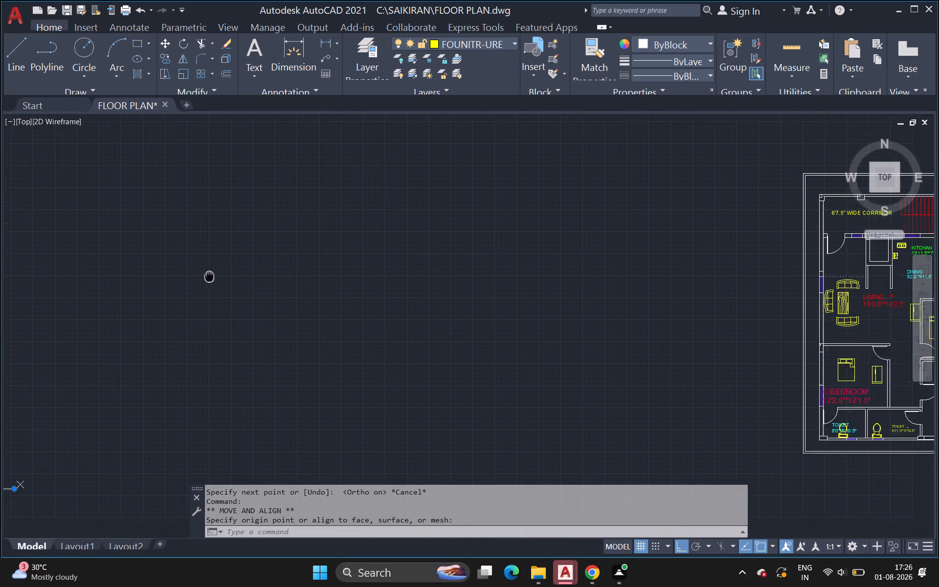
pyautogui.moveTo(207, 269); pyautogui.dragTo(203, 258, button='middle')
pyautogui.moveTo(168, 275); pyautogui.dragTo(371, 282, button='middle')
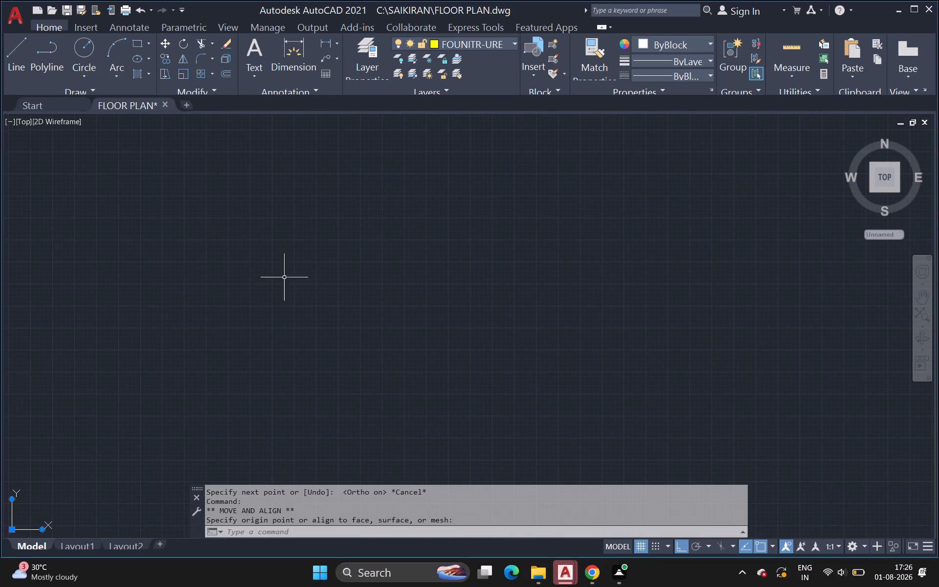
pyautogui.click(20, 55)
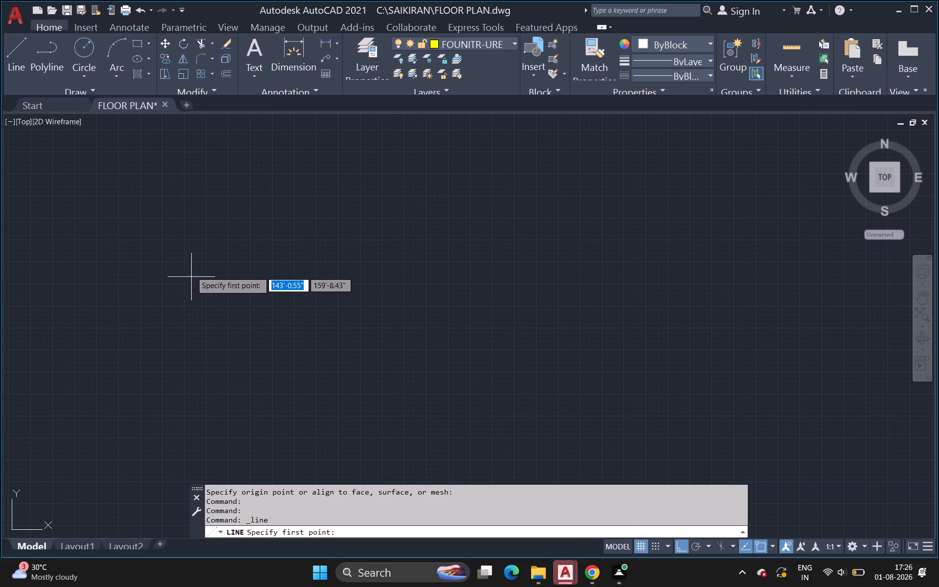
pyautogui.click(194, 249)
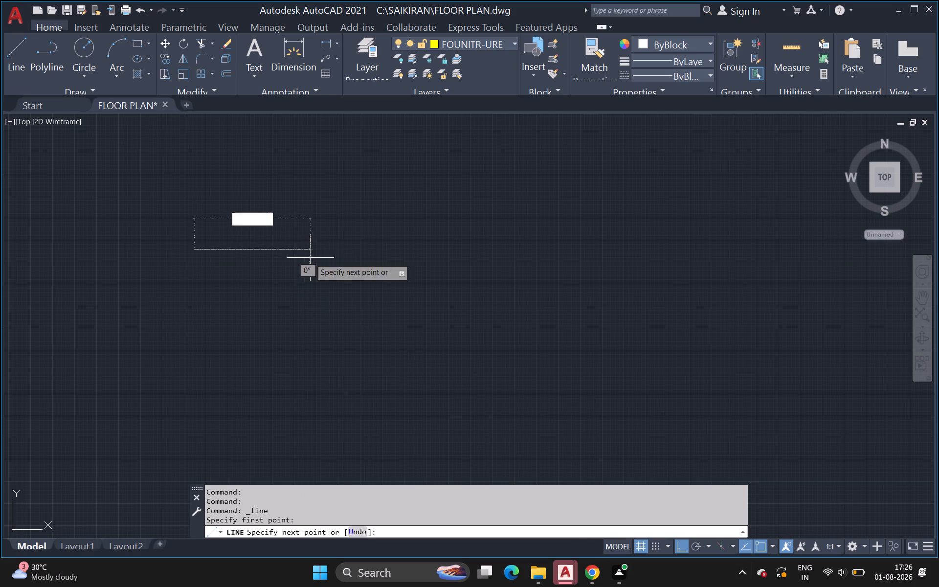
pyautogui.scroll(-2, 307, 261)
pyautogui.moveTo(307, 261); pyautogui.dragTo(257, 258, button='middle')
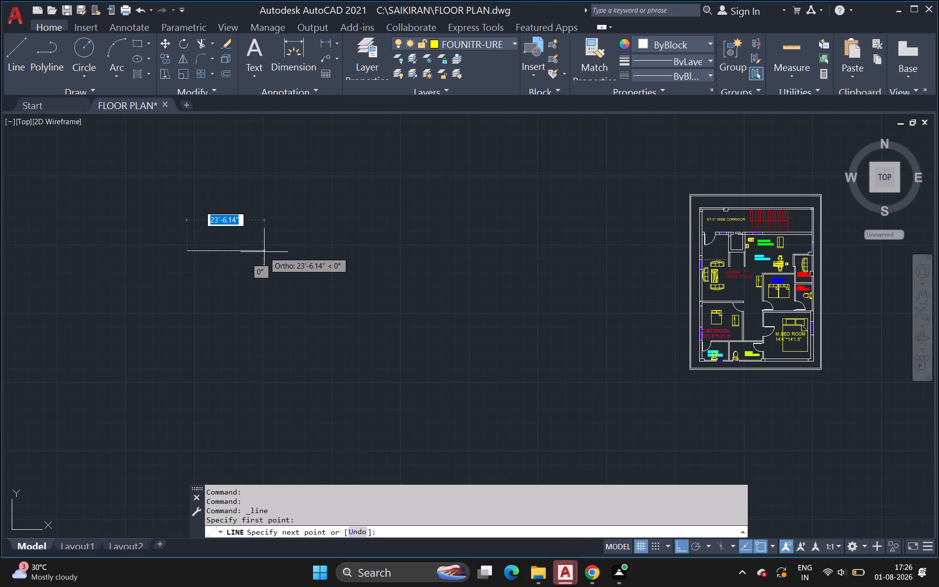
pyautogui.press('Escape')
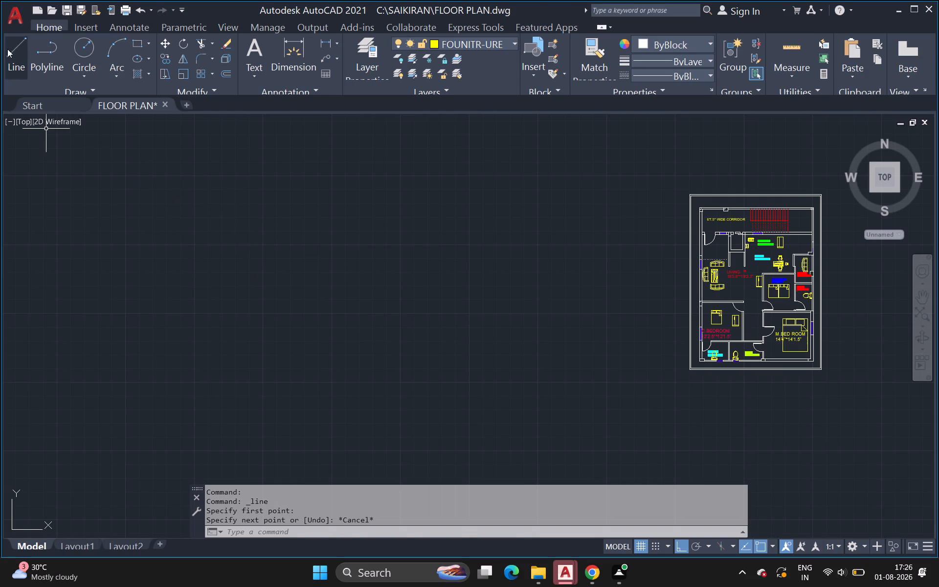
# Draw a horizontal 36' line in the empty space to the left of the floor plan.
pyautogui.click(7, 49)
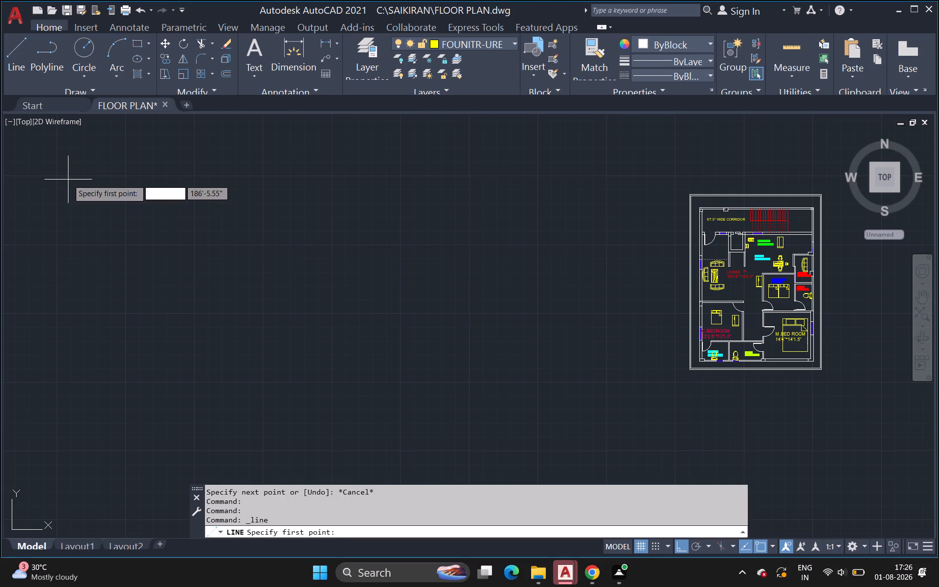
pyautogui.click(68, 178)
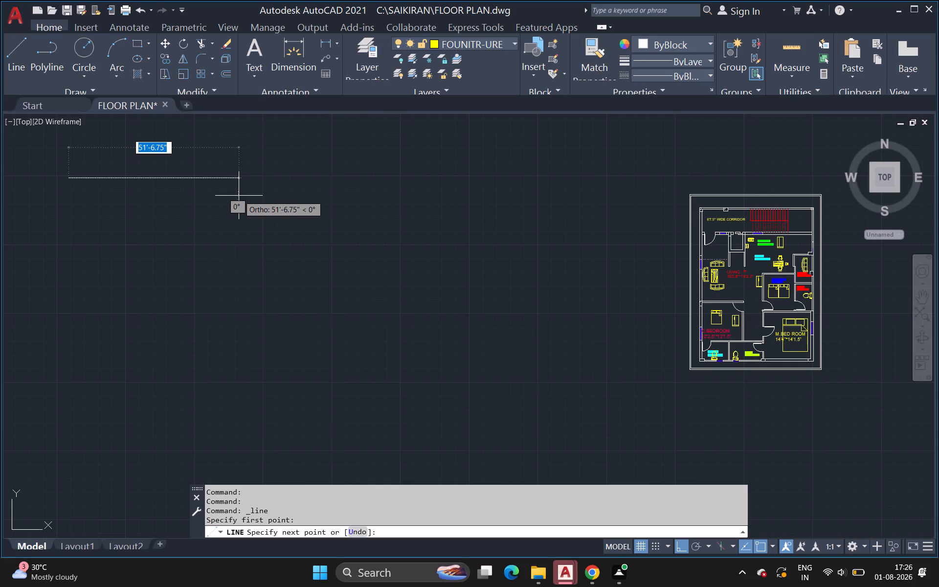
pyautogui.press('3')
pyautogui.press('6')
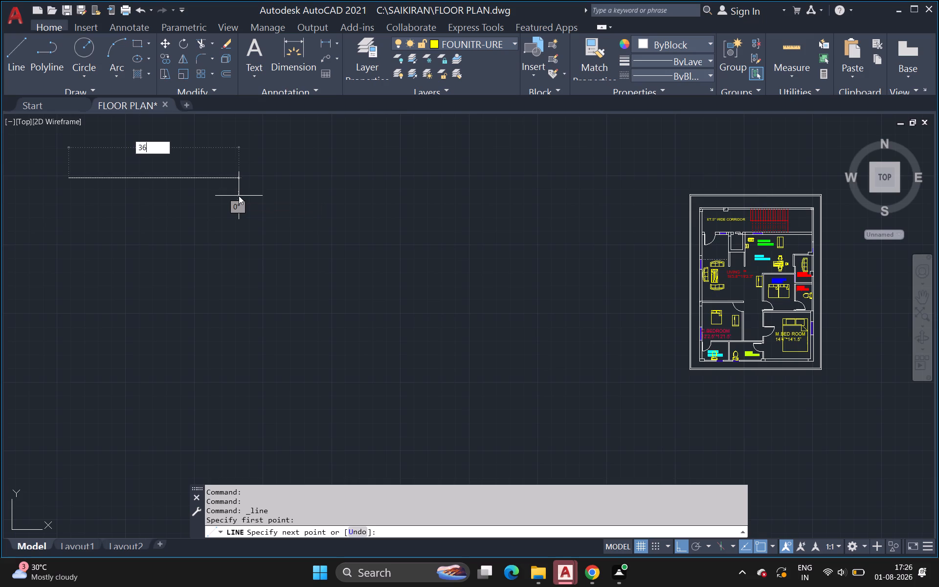
pyautogui.press("'")
pyautogui.press('Return')
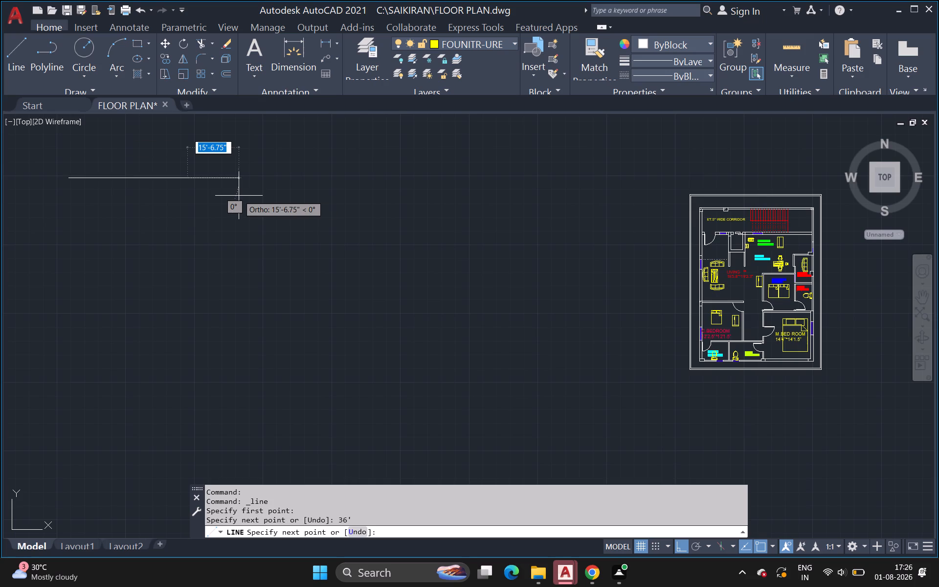
# Continue the outline with a 48' vertical line downward from the right end of the 36' line.
pyautogui.scroll(2, 191, 296)
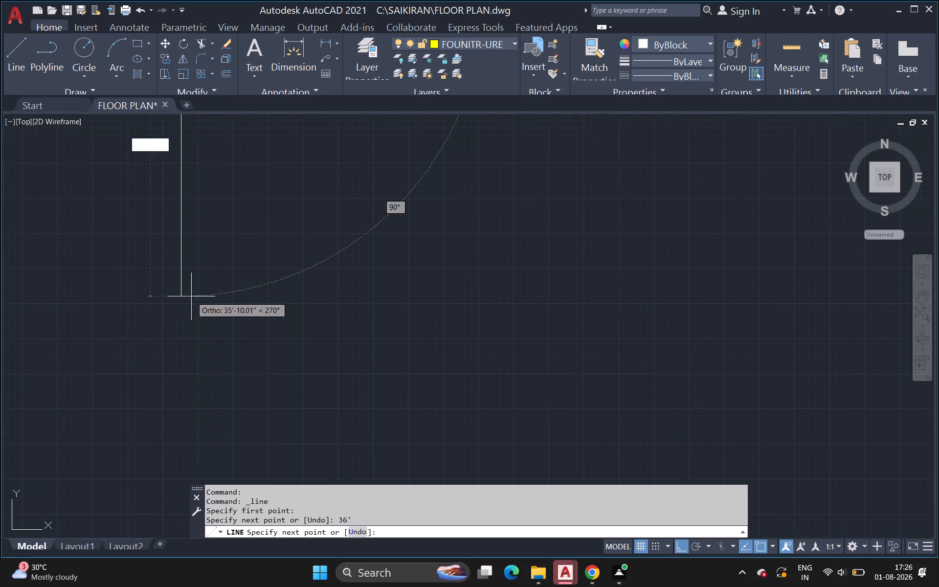
pyautogui.moveTo(190, 298); pyautogui.dragTo(208, 412, button='middle')
pyautogui.scroll(1, 208, 412)
pyautogui.moveTo(194, 347); pyautogui.dragTo(249, 496, button='middle')
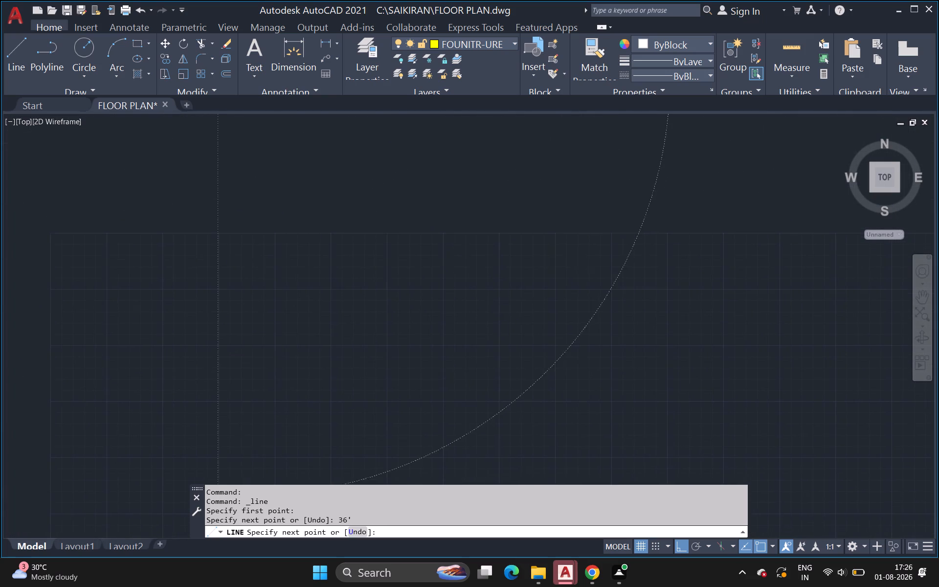
pyautogui.scroll(-2, 238, 429)
pyautogui.moveTo(238, 429); pyautogui.dragTo(268, 518, button='middle')
pyautogui.scroll(1, 268, 525)
pyautogui.moveTo(262, 490); pyautogui.dragTo(235, 395, button='middle')
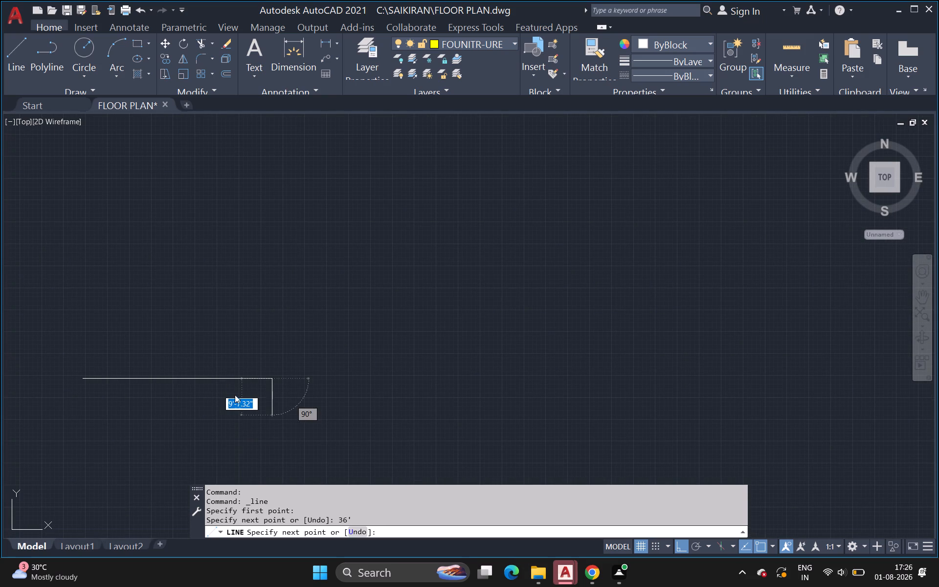
pyautogui.moveTo(235, 395); pyautogui.dragTo(232, 386, button='middle')
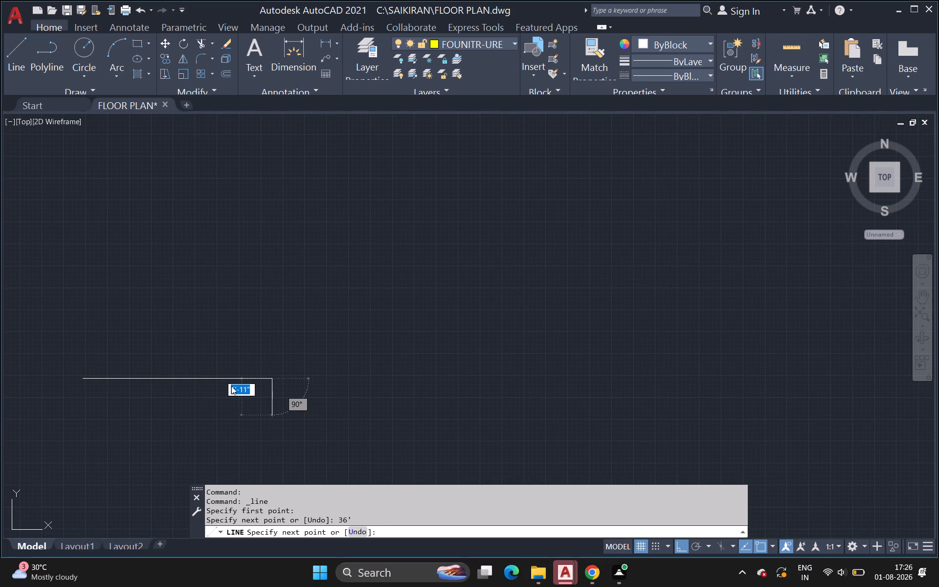
pyautogui.moveTo(220, 389); pyautogui.dragTo(218, 327, button='middle')
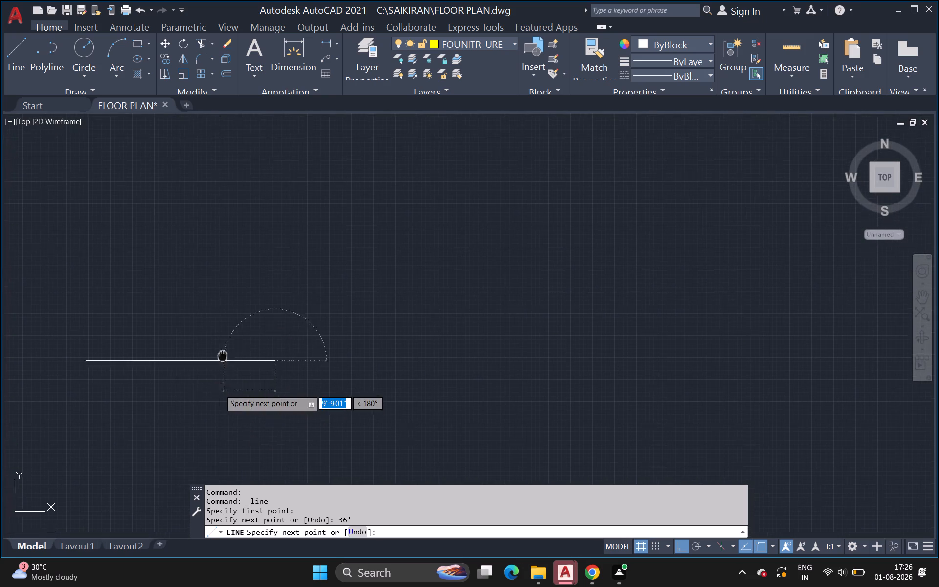
pyautogui.moveTo(218, 327); pyautogui.dragTo(206, 286, button='middle')
pyautogui.scroll(1, 206, 285)
pyautogui.scroll(1, 251, 392)
pyautogui.moveTo(249, 392); pyautogui.dragTo(221, 308, button='middle')
pyautogui.scroll(1, 221, 308)
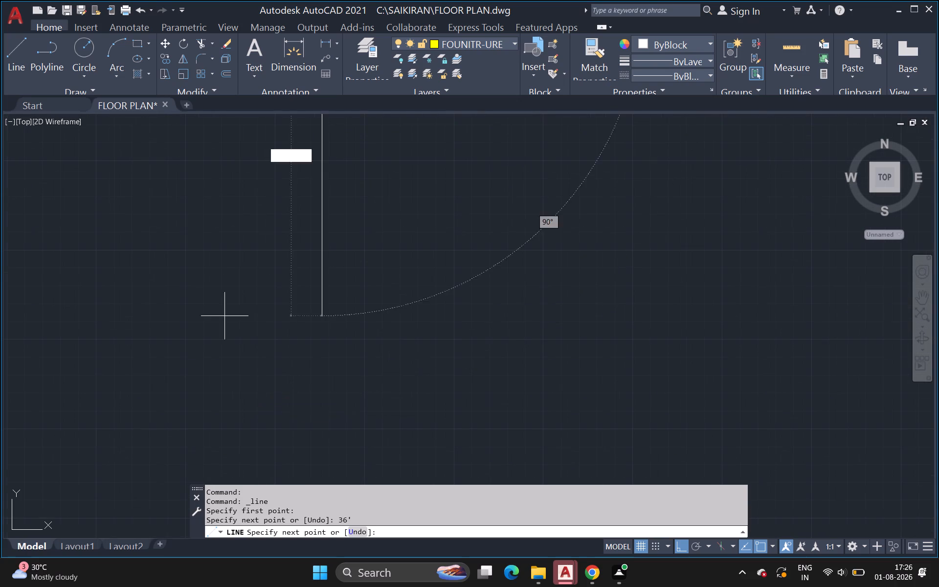
pyautogui.press('4')
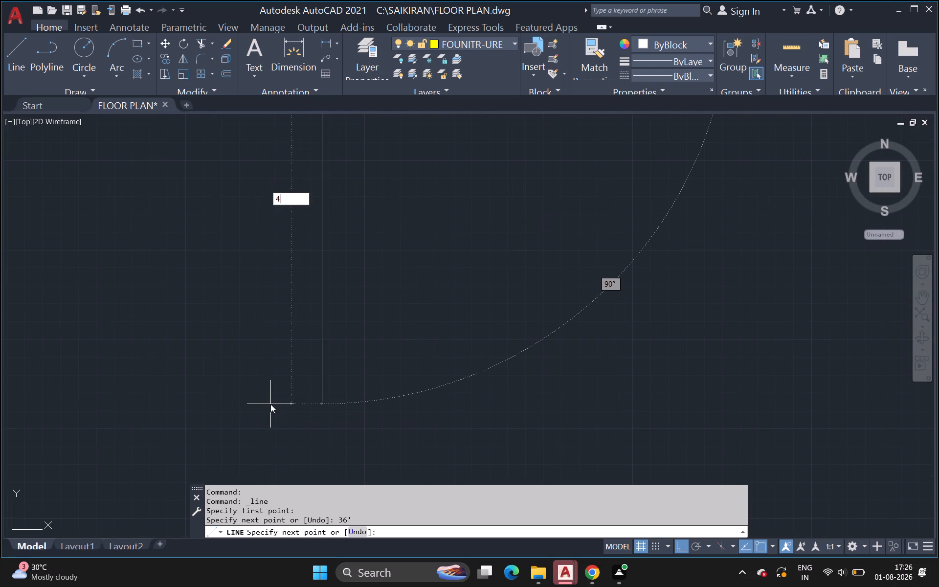
pyautogui.press('8')
pyautogui.press("'")
pyautogui.press('Return')
# Draw the 36' bottom line toward the left and close the outline back to its starting point.
pyautogui.scroll(-5, 269, 404)
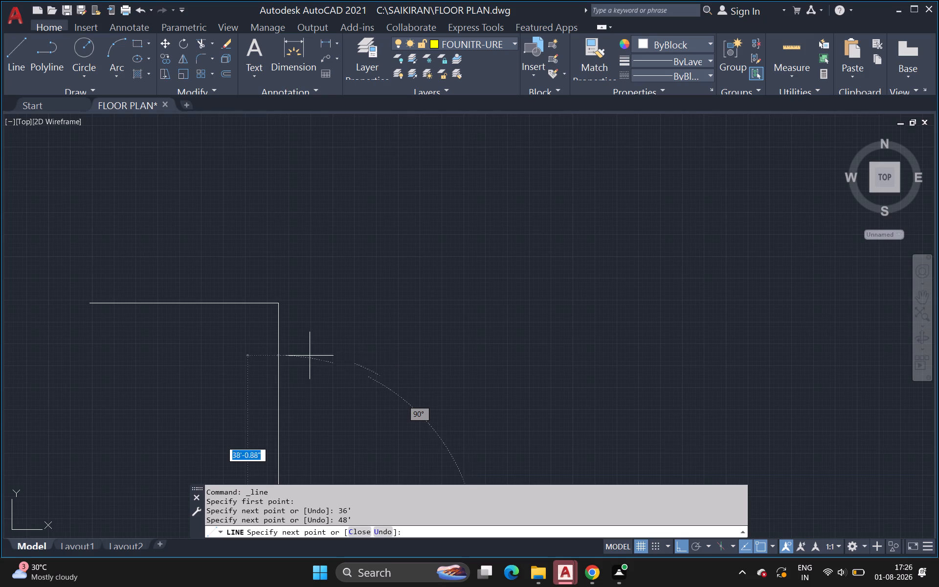
pyautogui.moveTo(233, 389); pyautogui.dragTo(274, 295, button='middle')
pyautogui.scroll(-1, 233, 389)
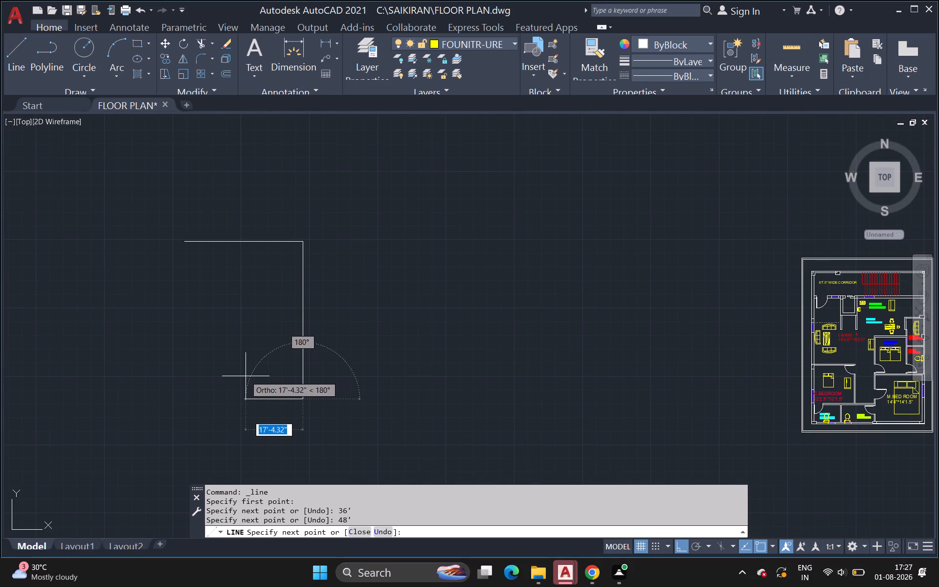
pyautogui.write('36')
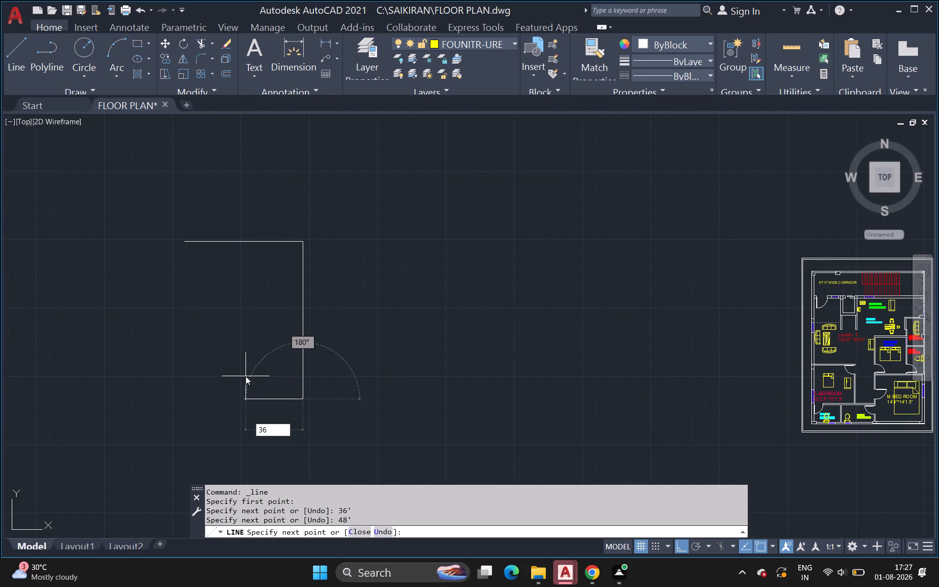
pyautogui.press("'")
pyautogui.press('Return')
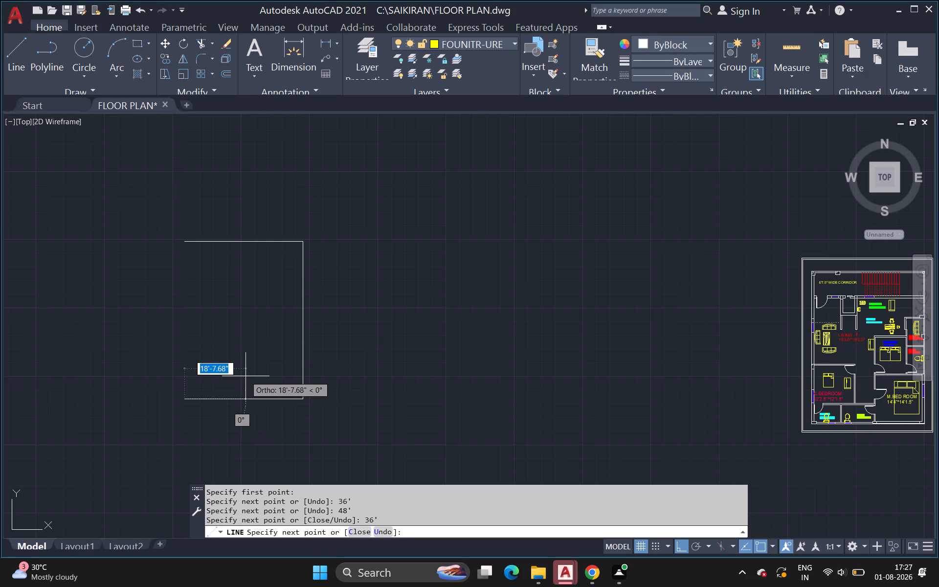
pyautogui.write('C')
pyautogui.press('space')
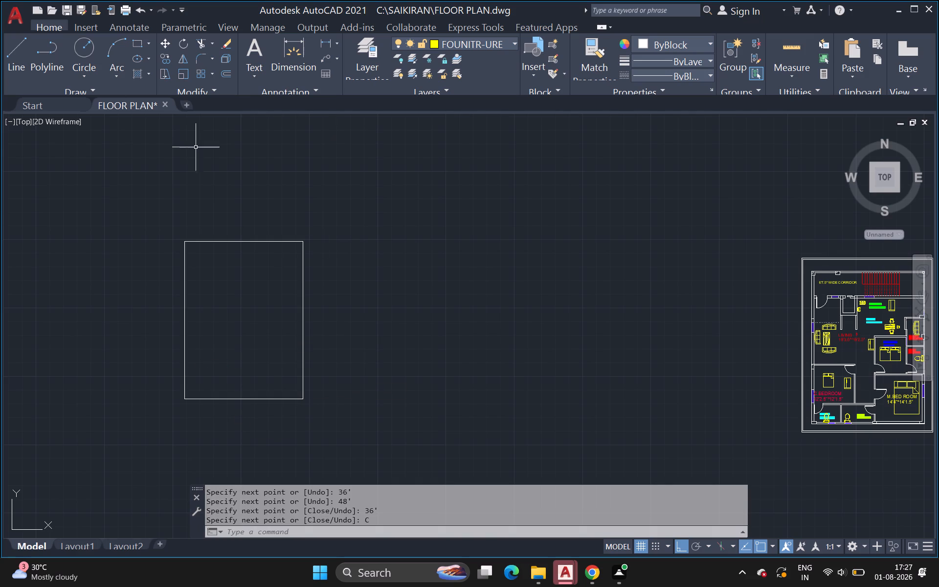
# Offset the top line of the rectangular outline inward by 4.5".
pyautogui.press('o')
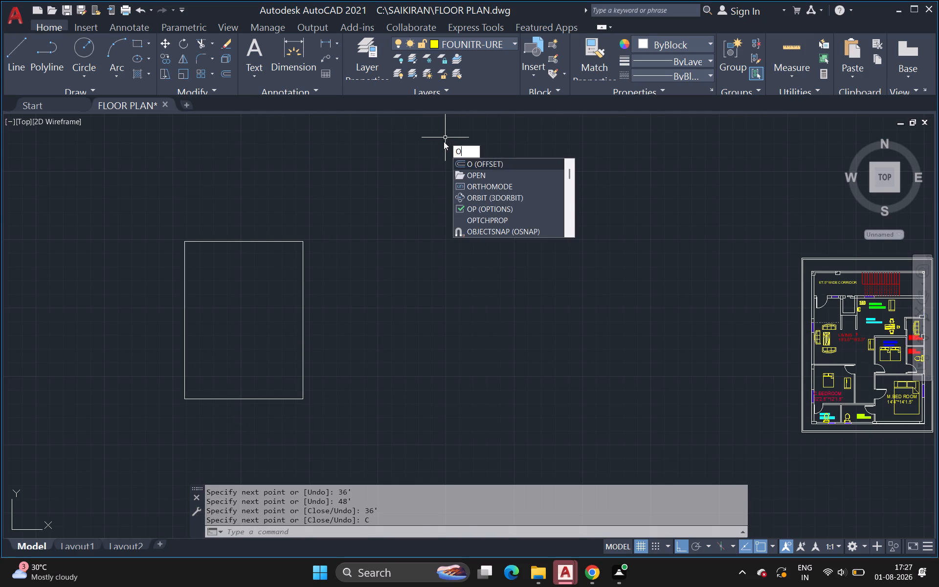
pyautogui.press('space')
pyautogui.scroll(3, 229, 245)
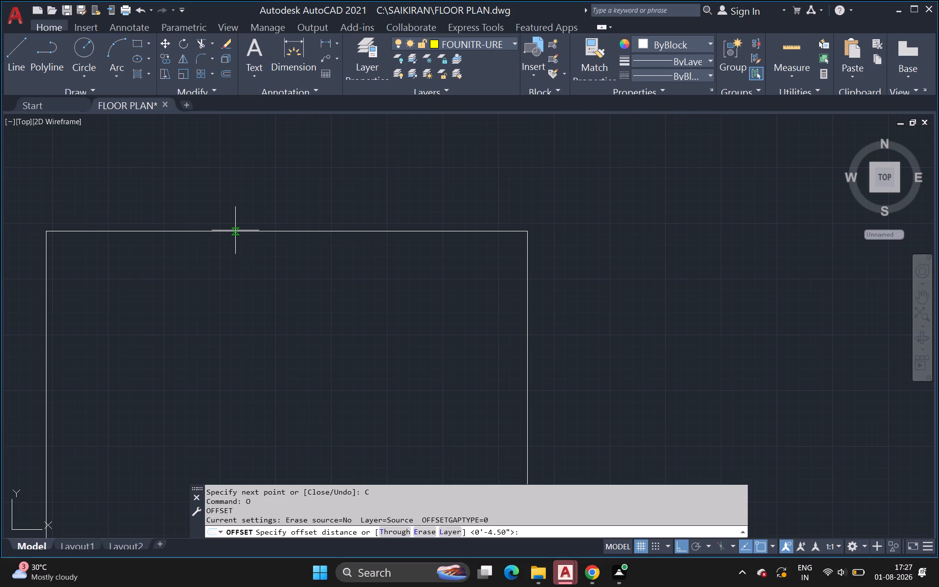
pyautogui.scroll(1, 235, 230)
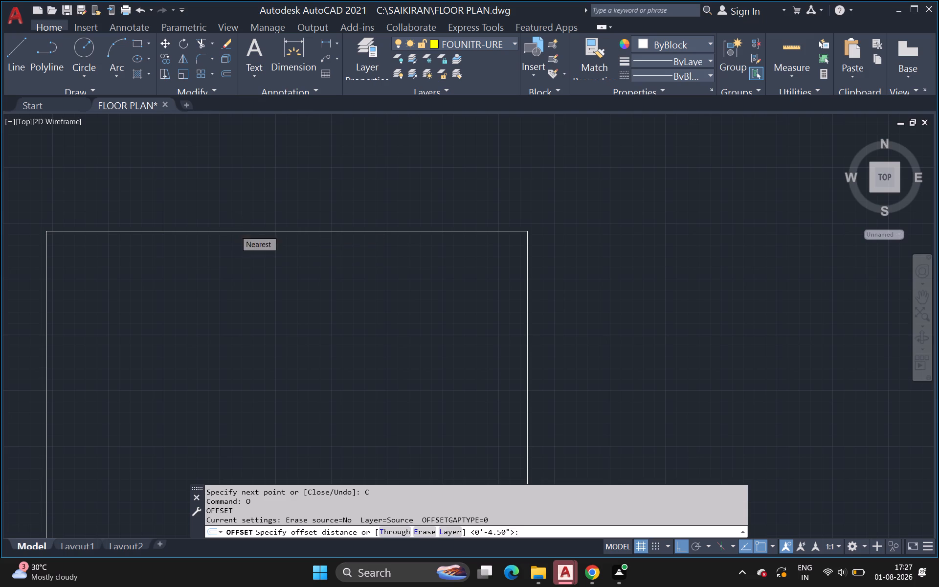
pyautogui.click(234, 232)
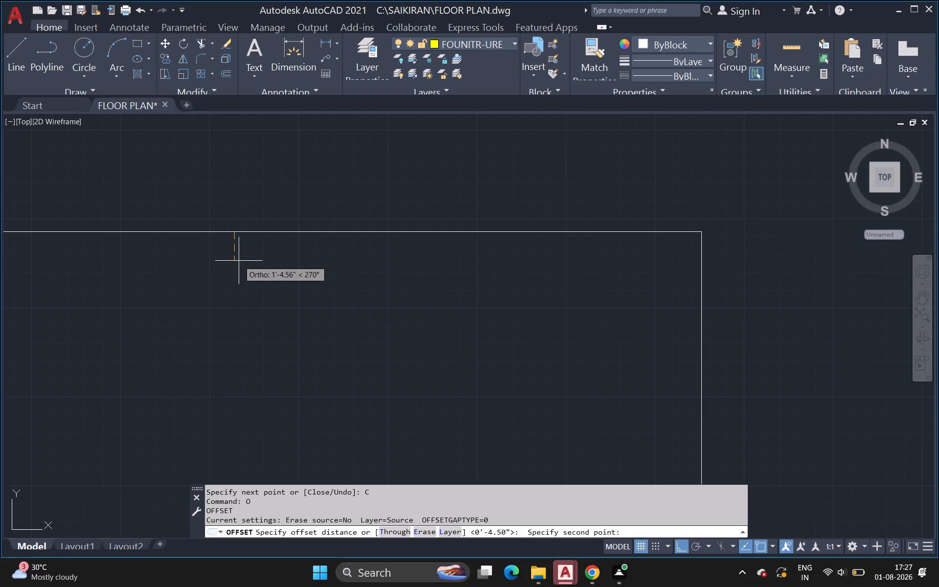
pyautogui.press('4')
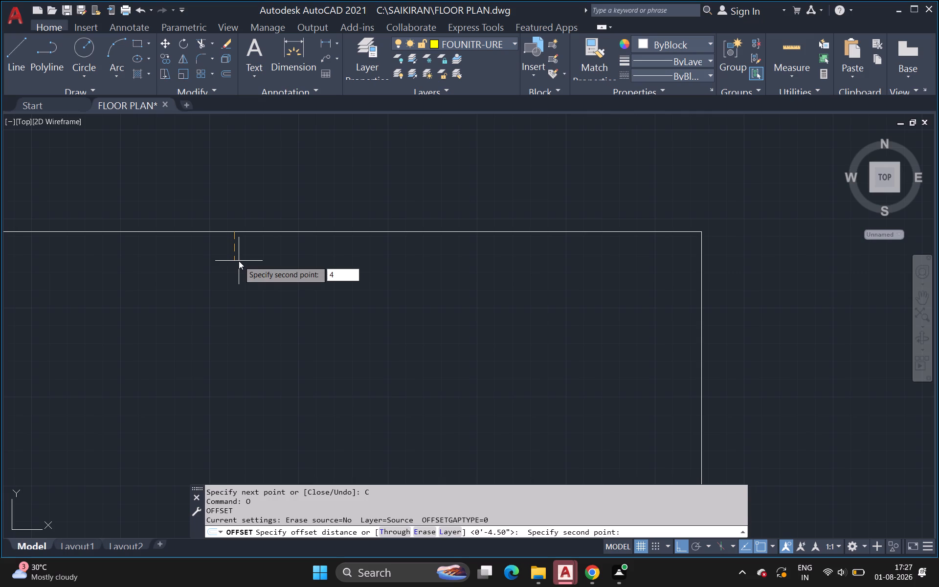
pyautogui.press('.')
pyautogui.press('5')
pyautogui.hotkey('shift', '"')
pyautogui.press('Return')
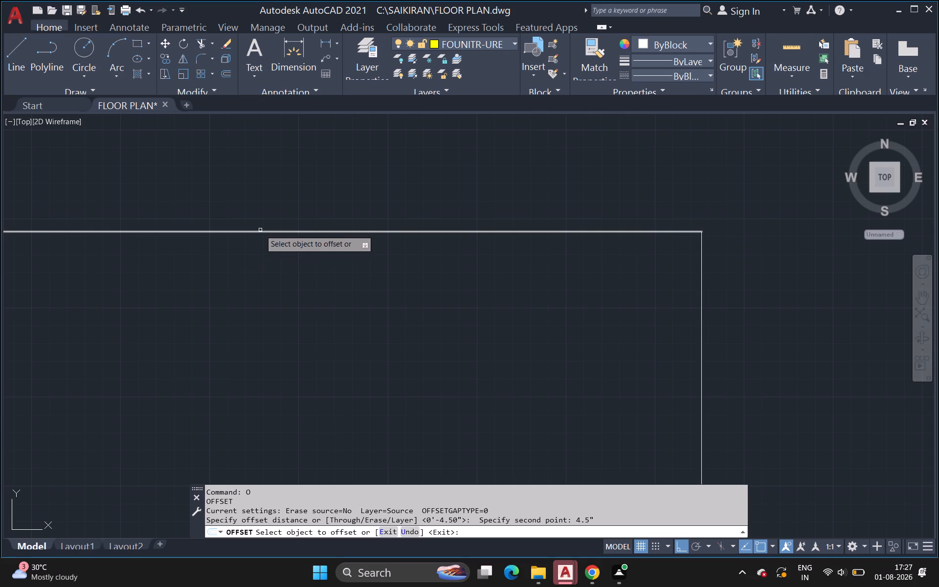
pyautogui.click(261, 230)
pyautogui.click(257, 253)
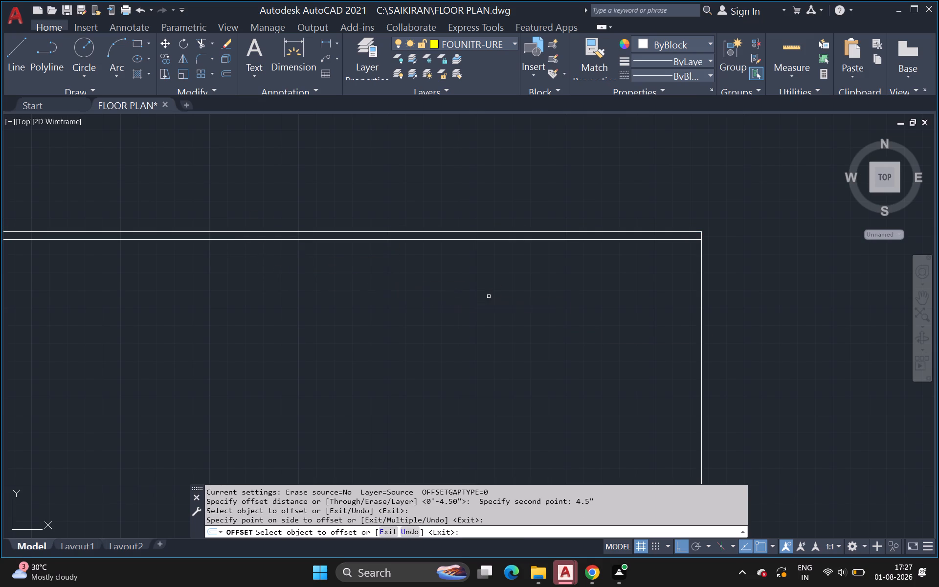
# Offset the outline's right and left vertical lines inward by the same 4.5" distance.
pyautogui.scroll(-1, 663, 336)
pyautogui.moveTo(663, 336); pyautogui.dragTo(590, 274, button='middle')
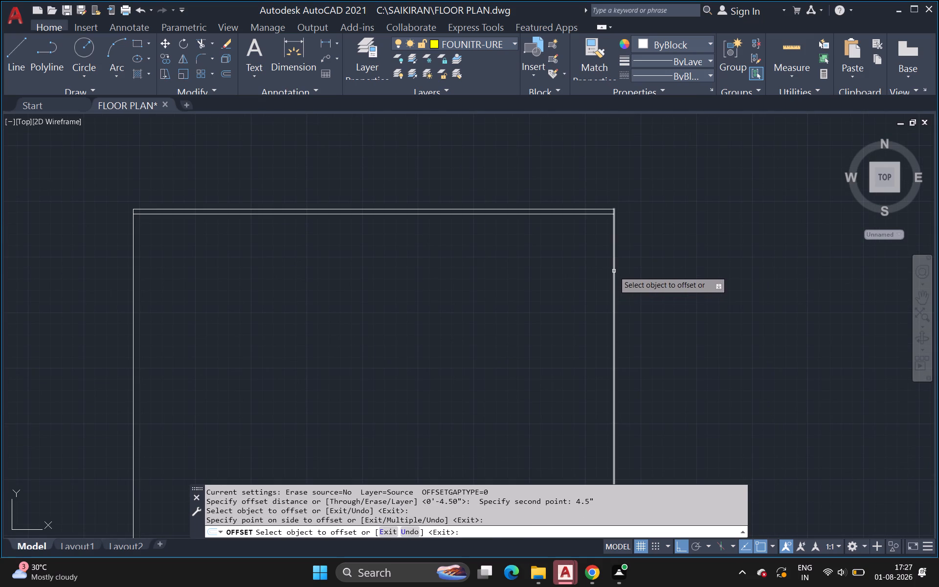
pyautogui.click(614, 271)
pyautogui.click(606, 275)
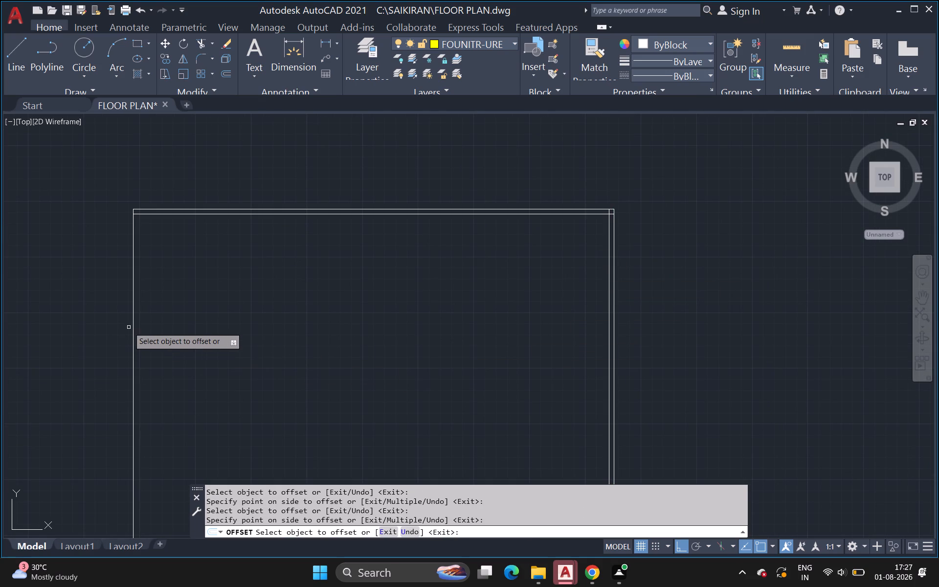
pyautogui.click(133, 324)
pyautogui.click(153, 318)
# Offset the outline's bottom line inward by 4.5" and finish the Offset command.
pyautogui.scroll(-2, 160, 325)
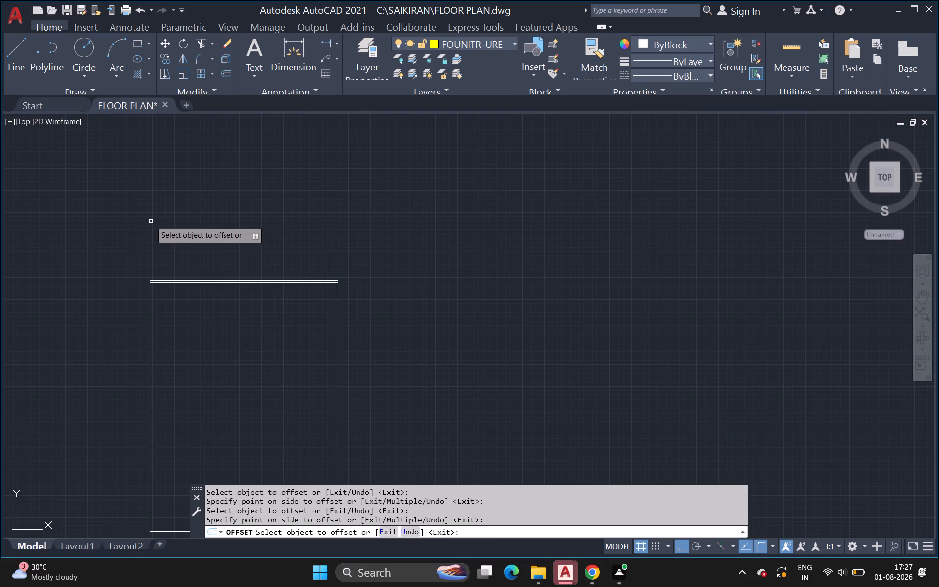
pyautogui.scroll(-2, 211, 362)
pyautogui.moveTo(211, 362); pyautogui.dragTo(170, 221, button='middle')
pyautogui.scroll(5, 183, 274)
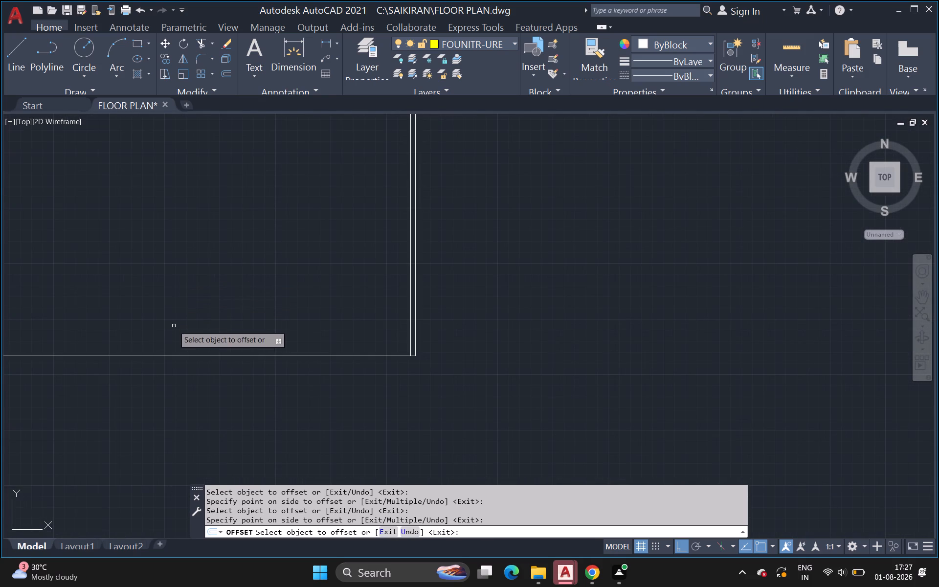
pyautogui.scroll(6, 178, 354)
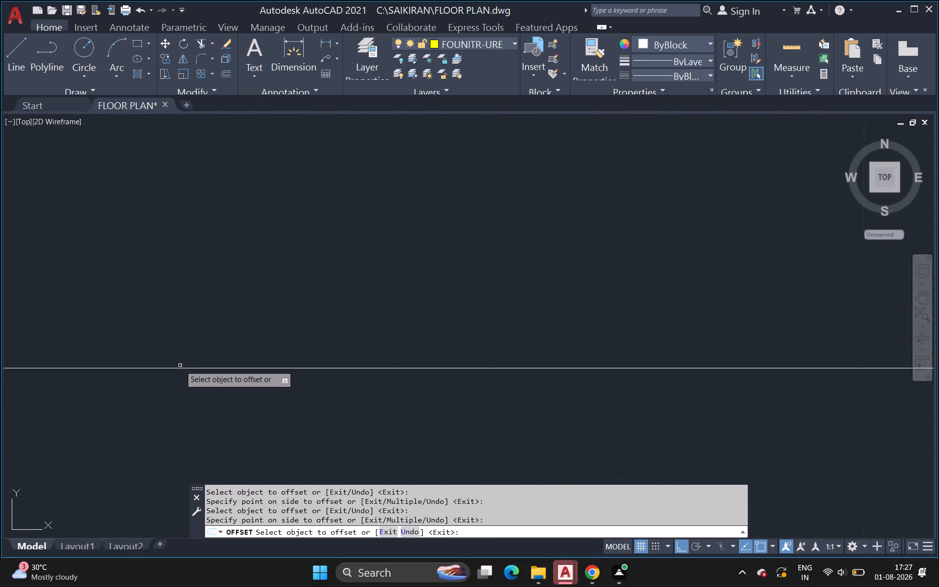
pyautogui.scroll(1, 180, 365)
pyautogui.click(182, 369)
pyautogui.click(182, 371)
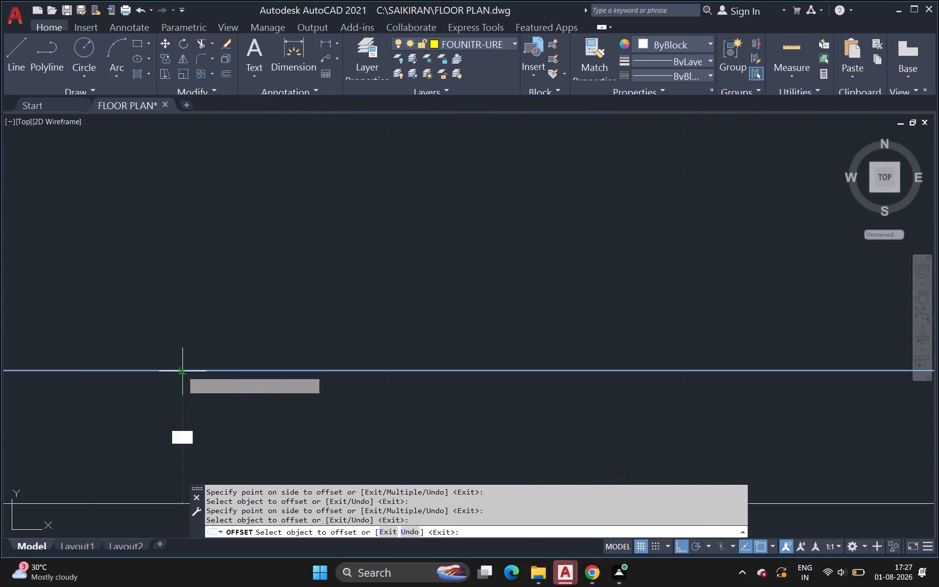
pyautogui.click(186, 350)
pyautogui.scroll(-5, 206, 337)
pyautogui.scroll(-2, 327, 362)
pyautogui.moveTo(324, 379); pyautogui.dragTo(316, 393, button='middle')
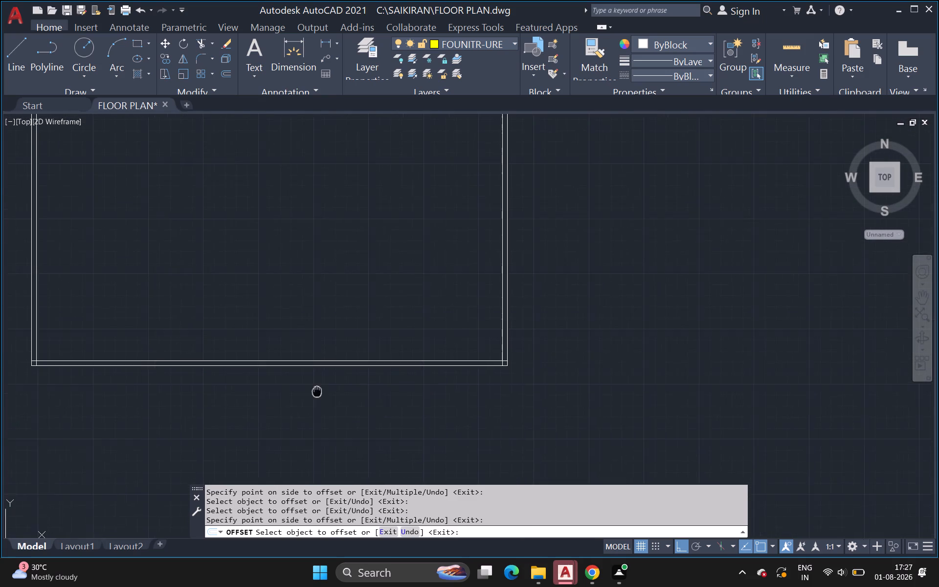
pyautogui.moveTo(316, 393); pyautogui.dragTo(307, 421, button='middle')
pyautogui.scroll(-2, 310, 417)
pyautogui.scroll(1, 303, 251)
pyautogui.moveTo(302, 247); pyautogui.dragTo(62, 425, button='middle')
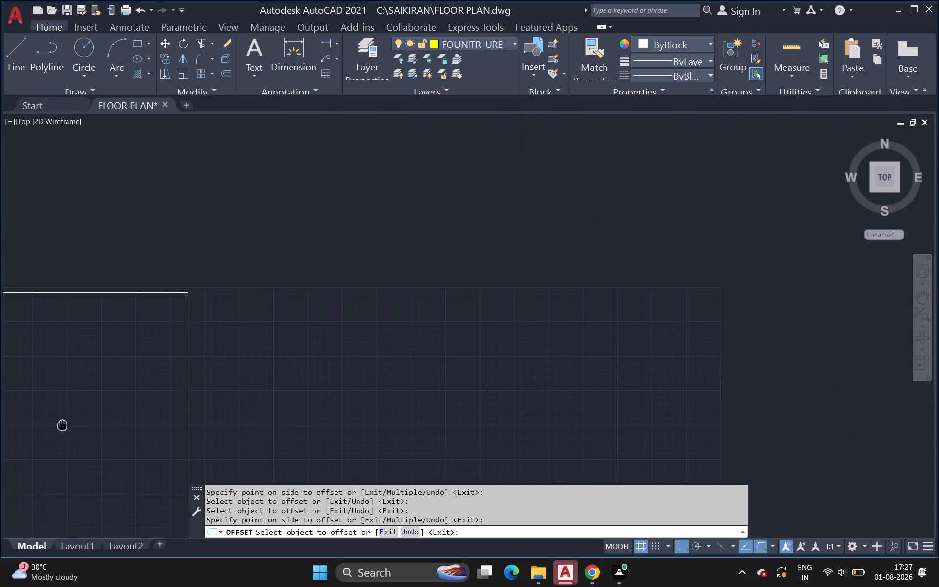
pyautogui.moveTo(62, 425); pyautogui.dragTo(60, 425, button='middle')
pyautogui.scroll(2, 137, 338)
pyautogui.scroll(2, 159, 289)
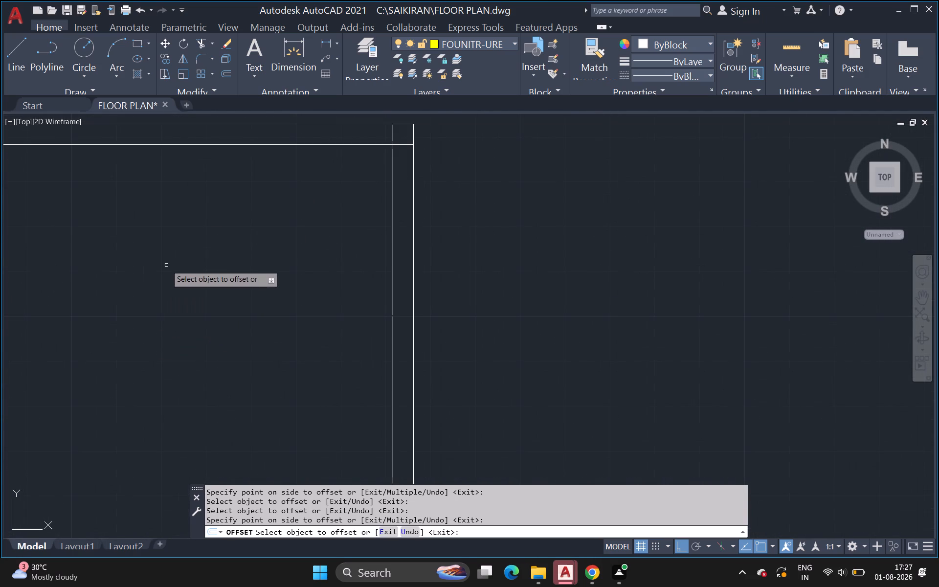
pyautogui.press('Escape')
# Trim the overlapping inner wall line ends at the outline's top-right corner.
pyautogui.moveTo(269, 212); pyautogui.dragTo(205, 317, button='middle')
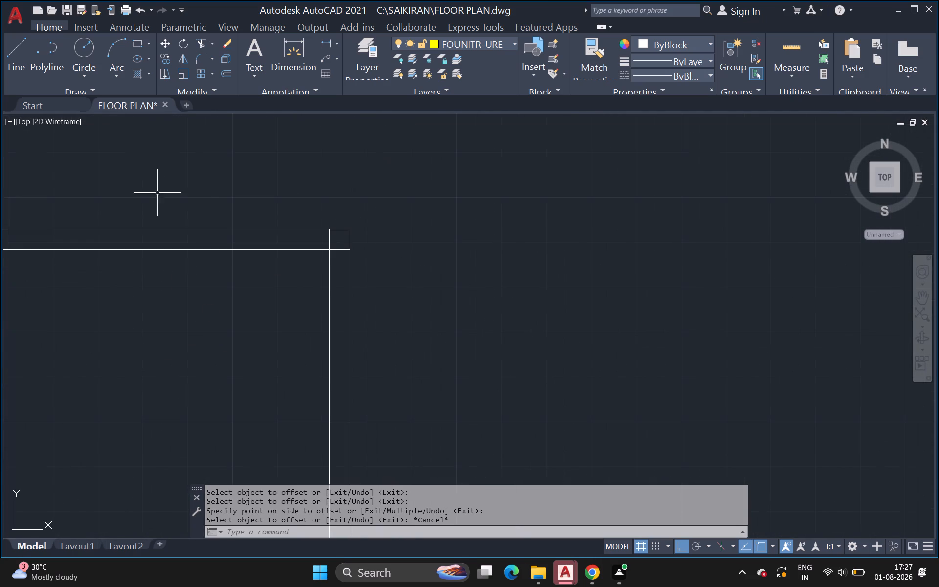
pyautogui.press('t')
pyautogui.press('r')
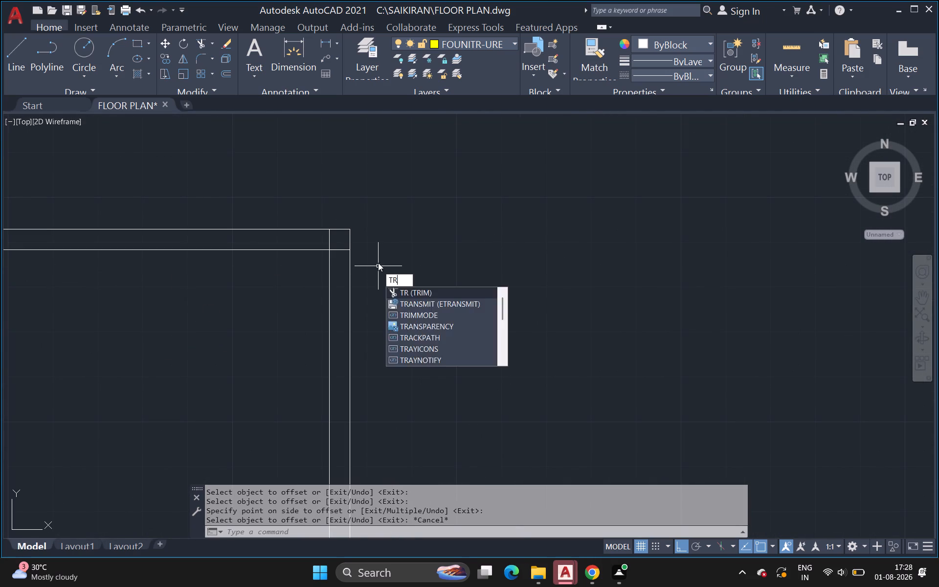
pyautogui.press('Return')
pyautogui.click(343, 249)
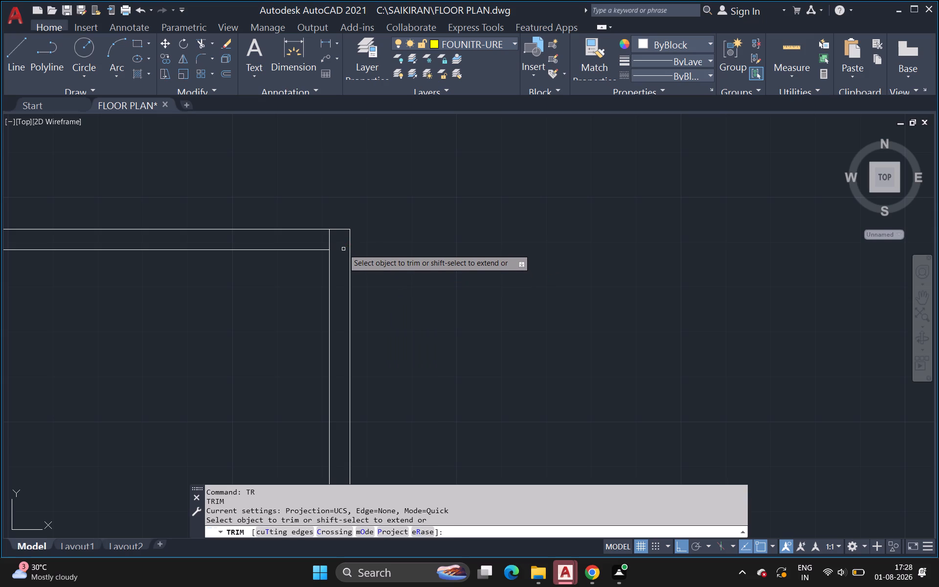
pyautogui.click(329, 239)
# Trim the overlapping inner wall line ends at the outline's top-left corner.
pyautogui.scroll(-3, 261, 290)
pyautogui.moveTo(264, 292); pyautogui.dragTo(266, 292, button='middle')
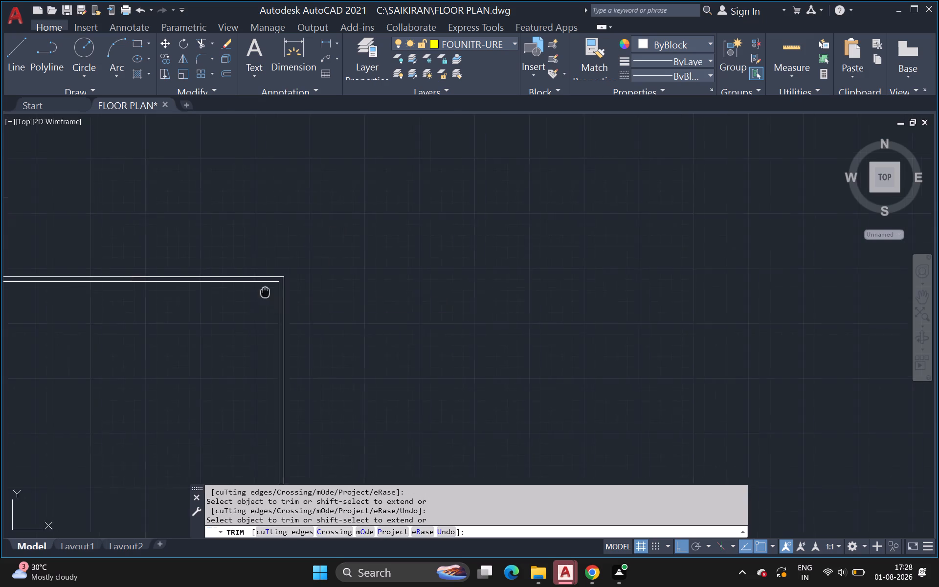
pyautogui.moveTo(266, 292); pyautogui.dragTo(406, 240, button='middle')
pyautogui.scroll(1, 405, 240)
pyautogui.scroll(-1, 0, 325)
pyautogui.moveTo(1, 325); pyautogui.dragTo(283, 284, button='middle')
pyautogui.scroll(-1, 288, 284)
pyautogui.moveTo(71, 320); pyautogui.dragTo(366, 279, button='middle')
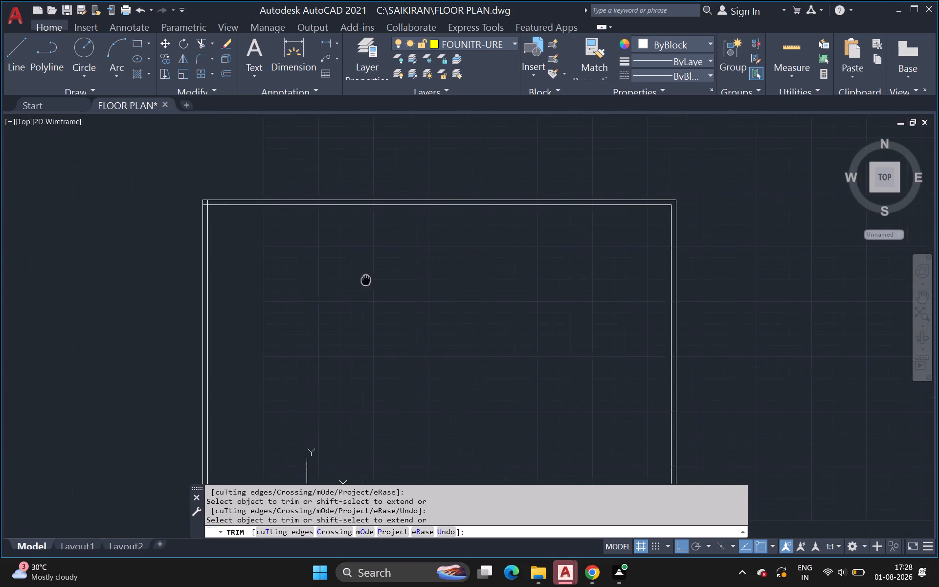
pyautogui.moveTo(366, 279); pyautogui.dragTo(364, 279, button='middle')
pyautogui.scroll(2, 249, 234)
pyautogui.moveTo(224, 226); pyautogui.dragTo(288, 359, button='middle')
pyautogui.scroll(-1, 224, 228)
pyautogui.scroll(-1, 288, 359)
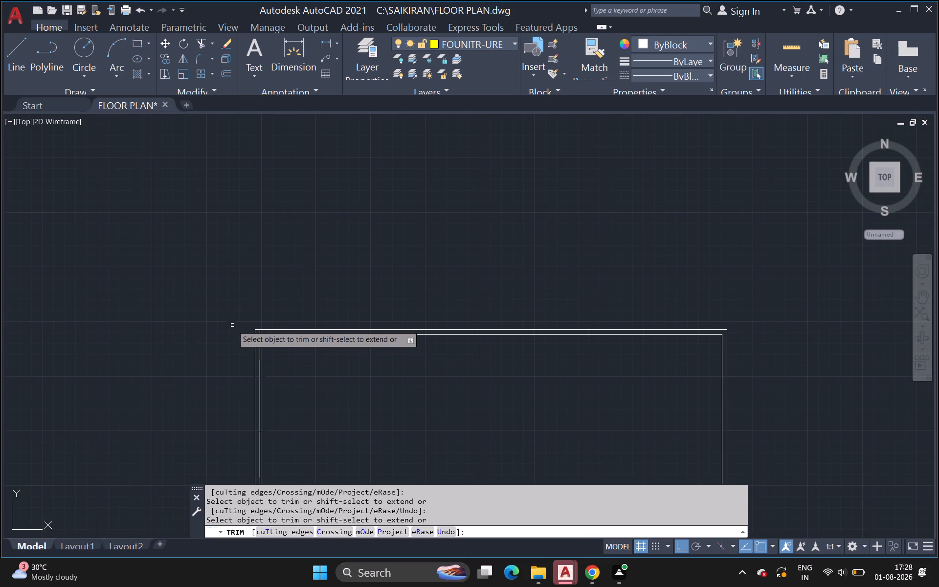
pyautogui.scroll(2, 232, 324)
pyautogui.moveTo(257, 336); pyautogui.dragTo(144, 245, button='middle')
pyautogui.scroll(4, 156, 251)
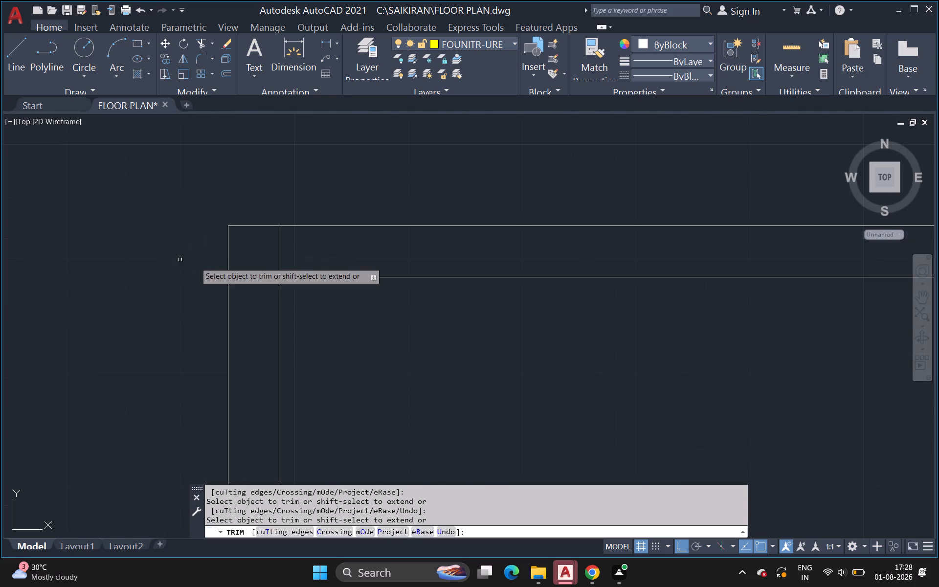
pyautogui.click(254, 278)
pyautogui.click(280, 254)
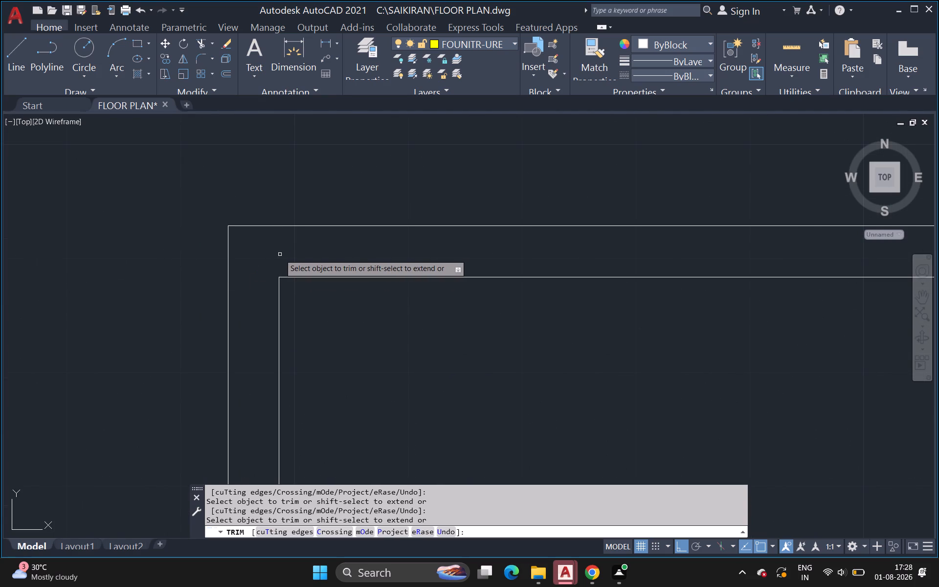
# Trim the overlapping inner wall line ends at the outline's bottom-left corner.
pyautogui.scroll(-1, 246, 324)
pyautogui.moveTo(246, 324); pyautogui.dragTo(221, 206, button='middle')
pyautogui.scroll(-4, 222, 212)
pyautogui.moveTo(281, 388); pyautogui.dragTo(90, 0, button='middle')
pyautogui.scroll(1, 90, 0)
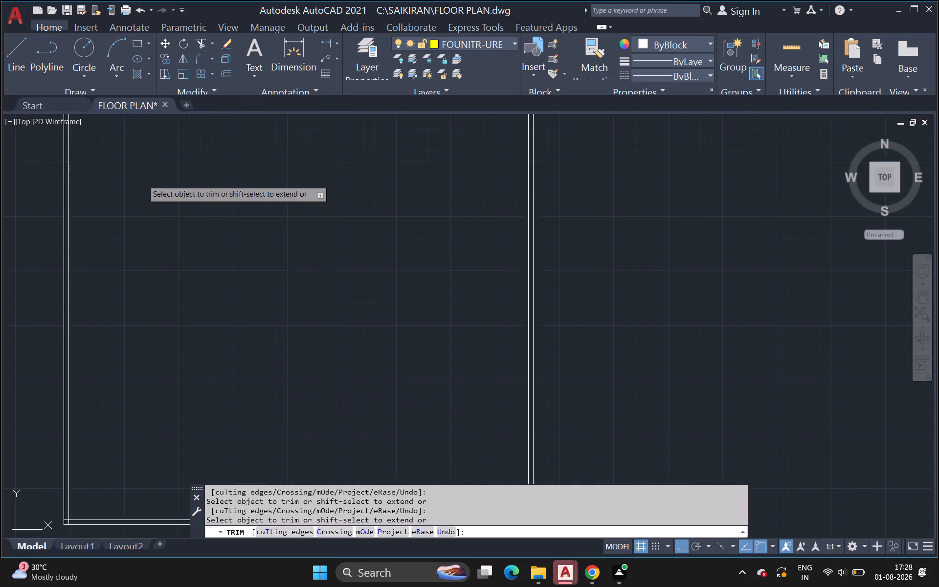
pyautogui.scroll(-3, 160, 238)
pyautogui.moveTo(153, 316); pyautogui.dragTo(135, 230, button='middle')
pyautogui.scroll(3, 131, 272)
pyautogui.moveTo(130, 270); pyautogui.dragTo(185, 369, button='middle')
pyautogui.scroll(-1, 133, 273)
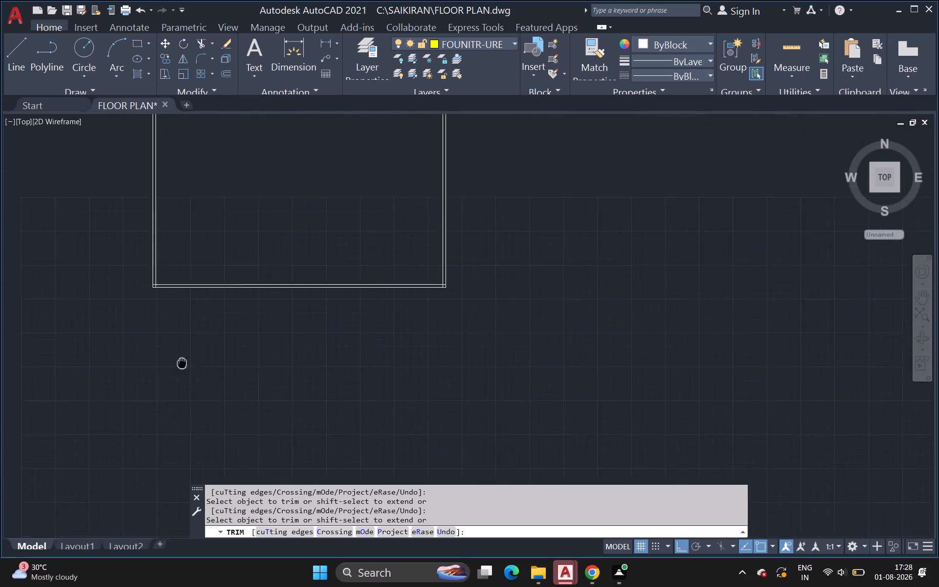
pyautogui.moveTo(185, 369); pyautogui.dragTo(186, 378, button='middle')
pyautogui.scroll(4, 178, 335)
pyautogui.moveTo(138, 296); pyautogui.dragTo(196, 432, button='middle')
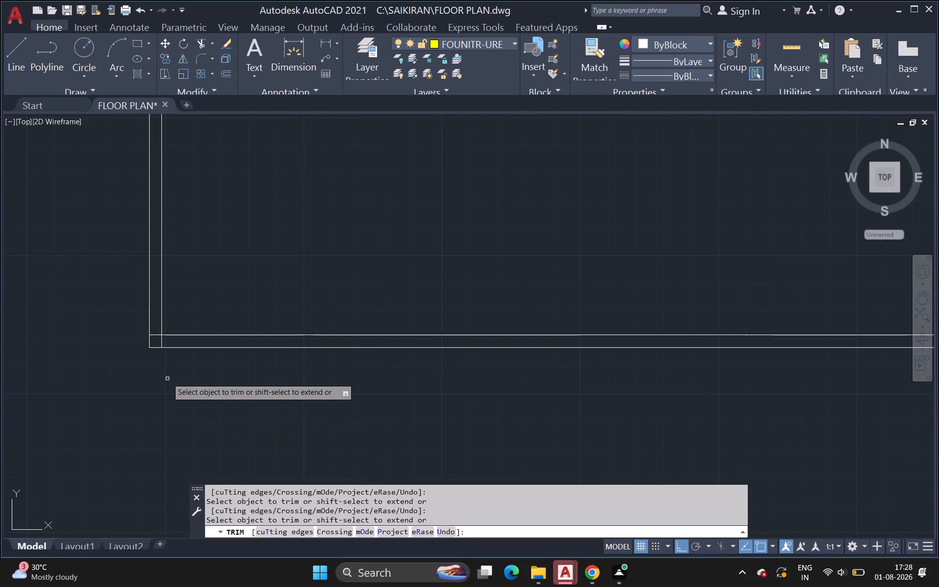
pyautogui.scroll(2, 167, 377)
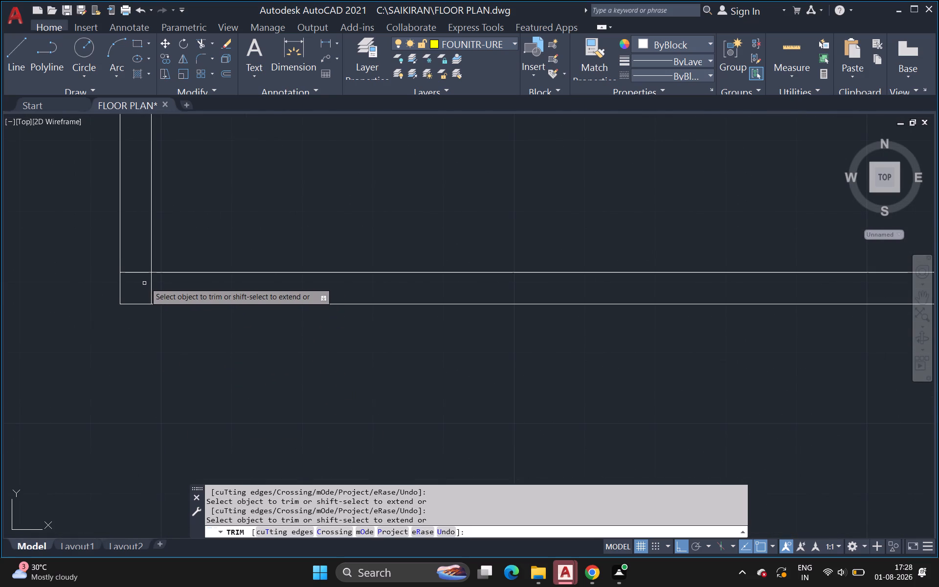
pyautogui.click(150, 280)
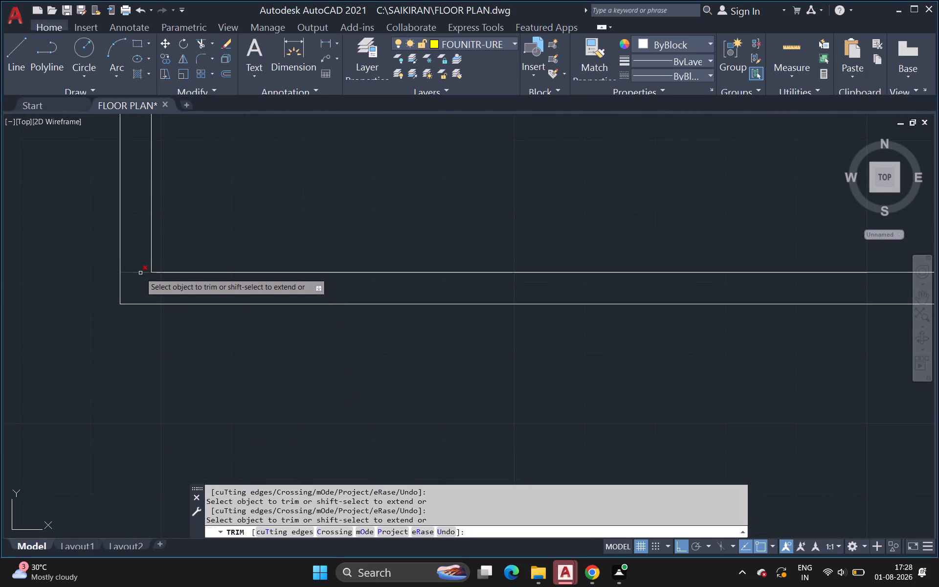
pyautogui.click(139, 272)
# Trim the overlapping inner wall line ends at the outline's bottom-right corner and finish the Trim command.
pyautogui.moveTo(293, 316); pyautogui.dragTo(0, 358, button='middle')
pyautogui.scroll(-1, 293, 316)
pyautogui.scroll(-1, 0, 358)
pyautogui.scroll(-4, 442, 328)
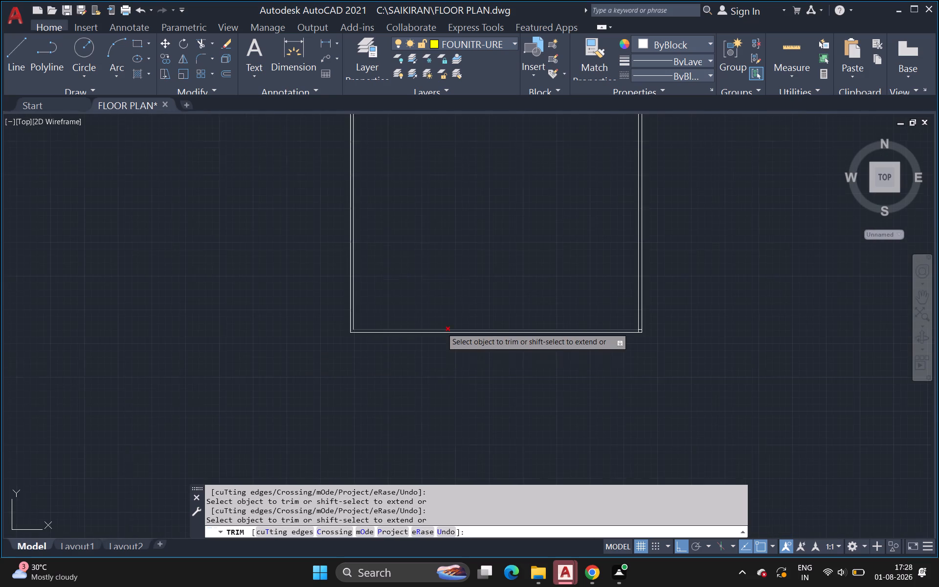
pyautogui.moveTo(452, 338); pyautogui.dragTo(0, 346, button='middle')
pyautogui.scroll(-1, 452, 338)
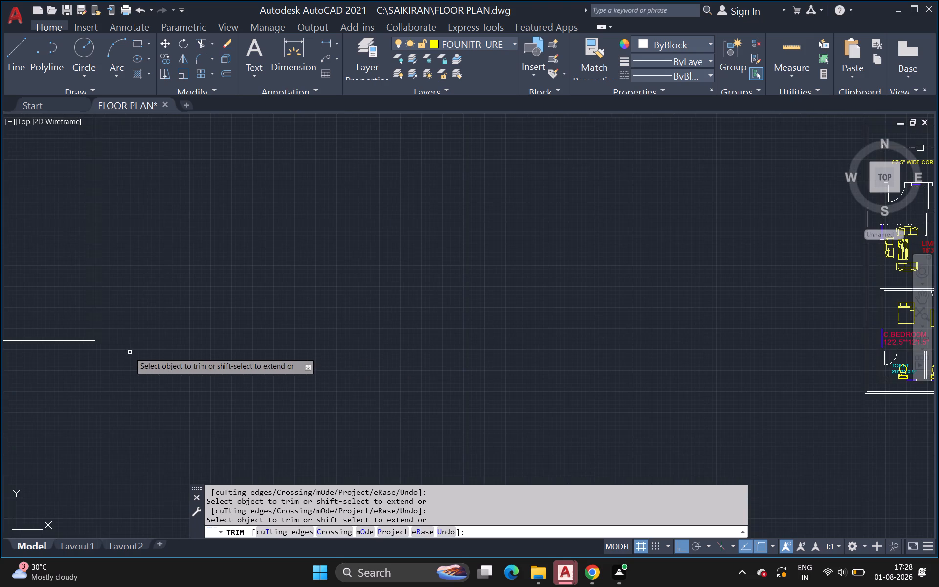
pyautogui.scroll(3, 129, 352)
pyautogui.moveTo(99, 347); pyautogui.dragTo(332, 335, button='middle')
pyautogui.scroll(2, 269, 331)
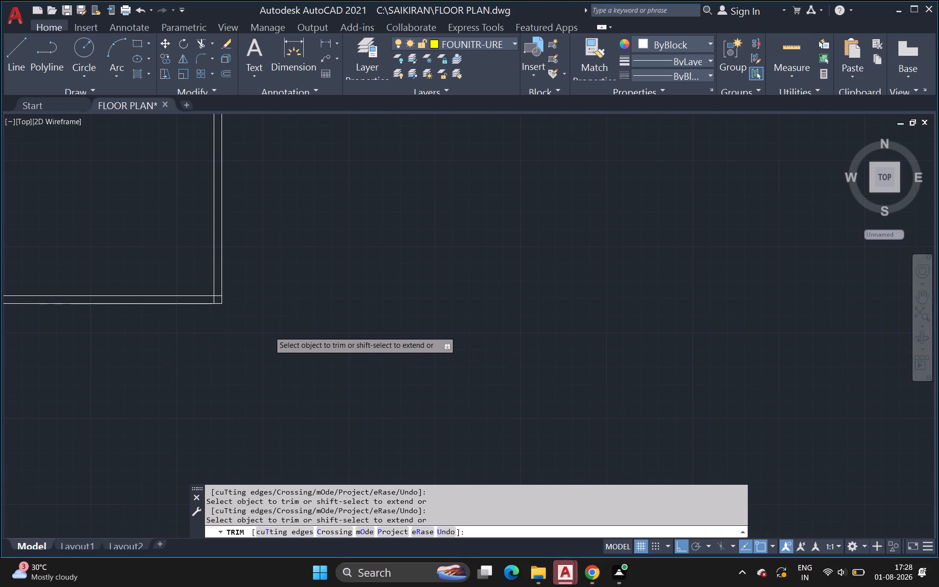
pyautogui.scroll(1, 269, 331)
pyautogui.moveTo(257, 325); pyautogui.dragTo(374, 402, button='middle')
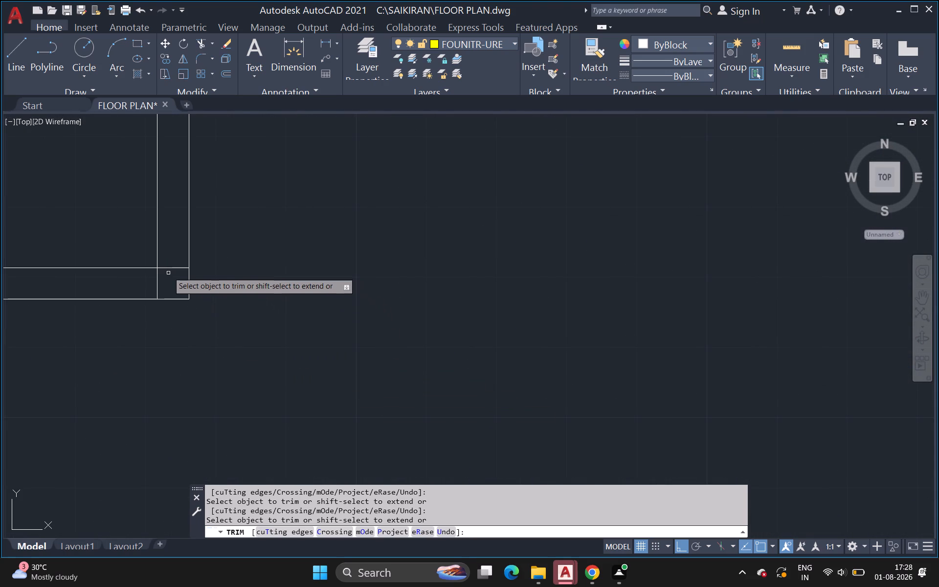
pyautogui.click(172, 267)
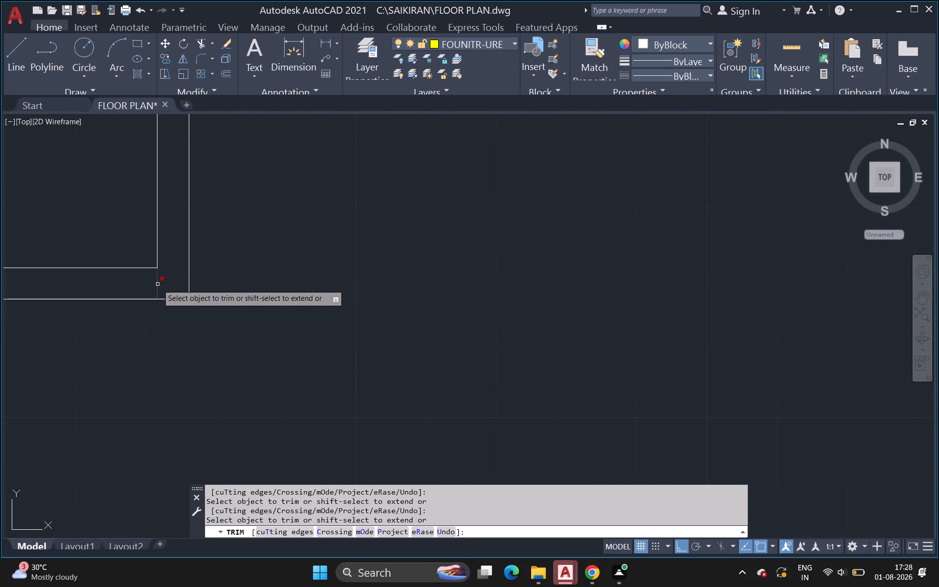
pyautogui.click(157, 284)
pyautogui.moveTo(298, 266); pyautogui.dragTo(369, 472, button='middle')
pyautogui.scroll(-2, 298, 266)
pyautogui.scroll(-5, 387, 428)
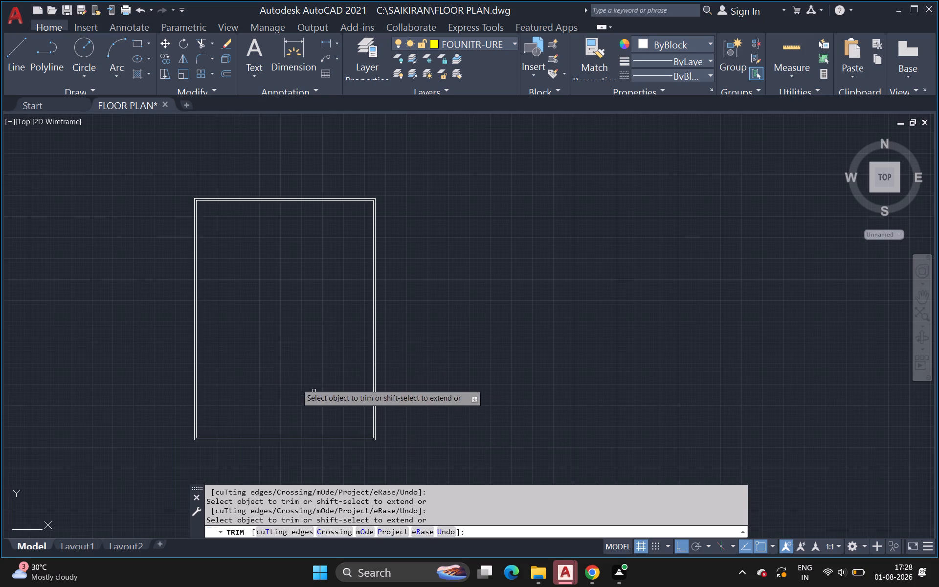
pyautogui.scroll(-2, 256, 327)
pyautogui.moveTo(257, 329); pyautogui.dragTo(260, 323, button='middle')
pyautogui.scroll(2, 260, 323)
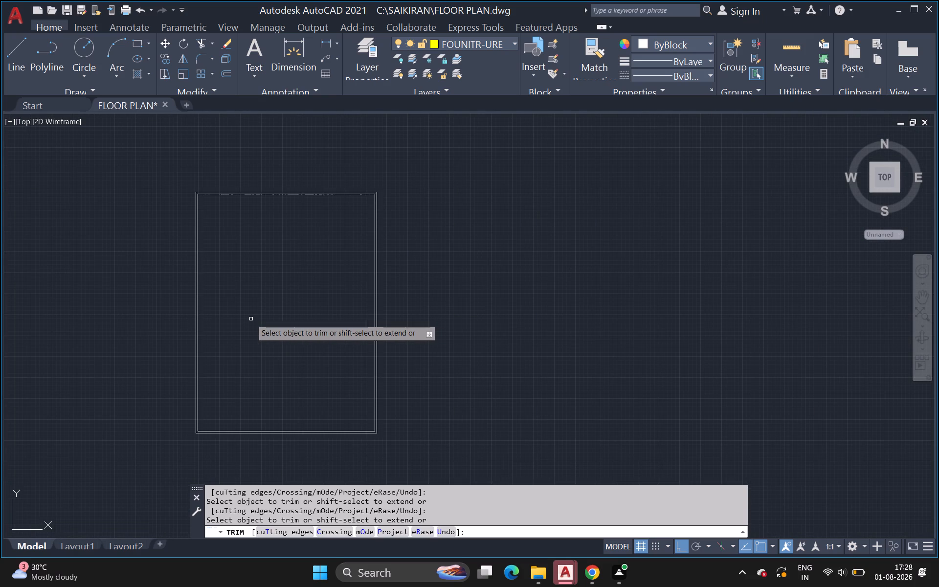
pyautogui.scroll(1, 262, 283)
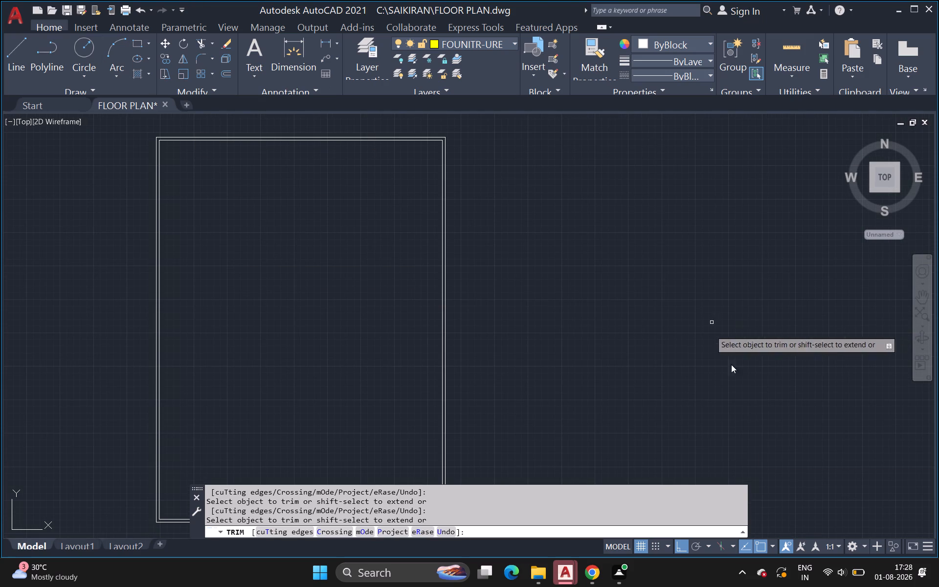
pyautogui.press('space')
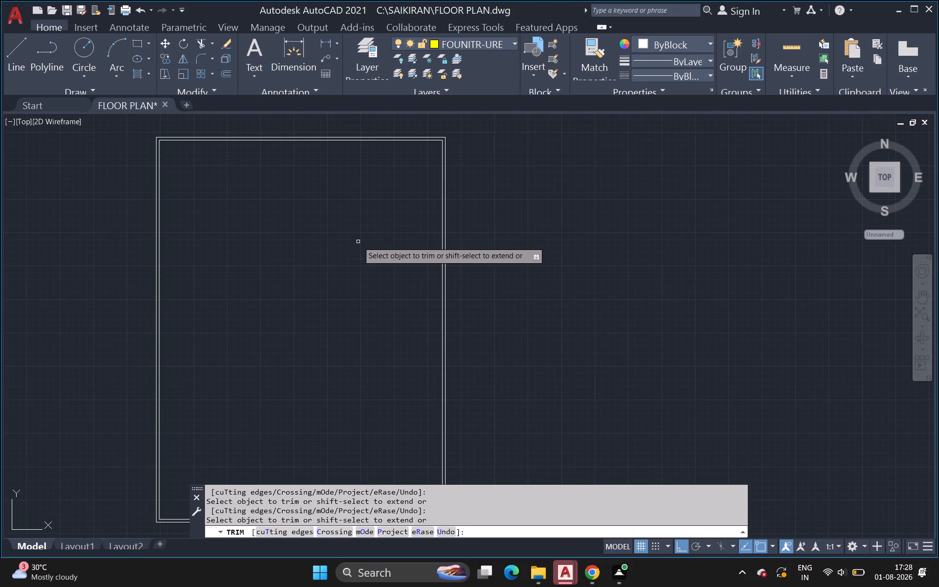
pyautogui.press('space')
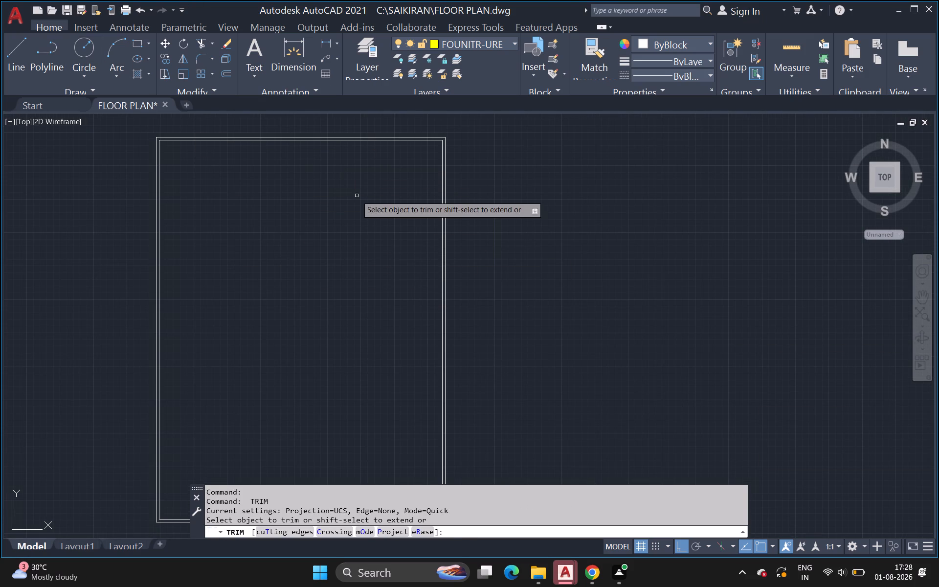
pyautogui.press('Escape')
# Offset the inner line of the top wall 2'9" downward into the plan.
pyautogui.press('o')
pyautogui.press('Return')
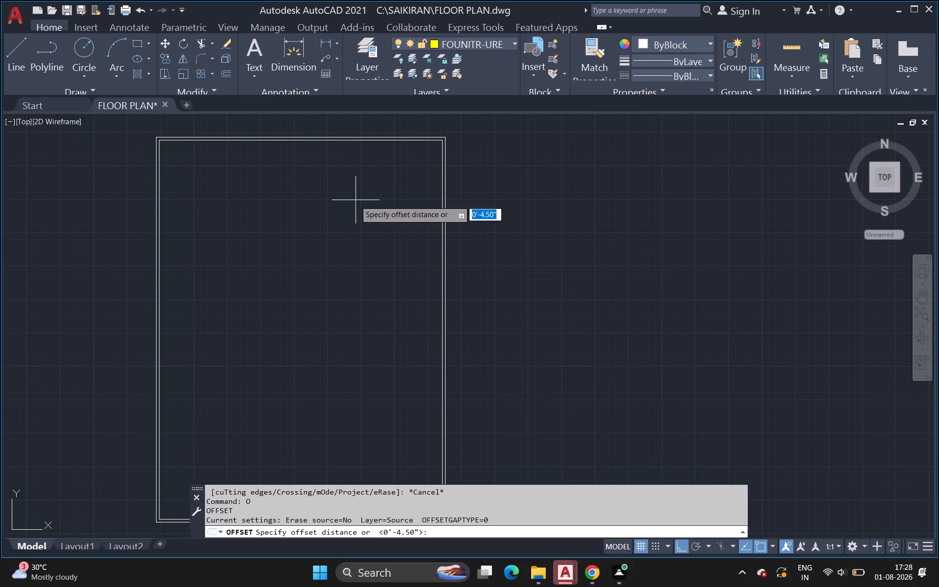
pyautogui.scroll(1, 297, 144)
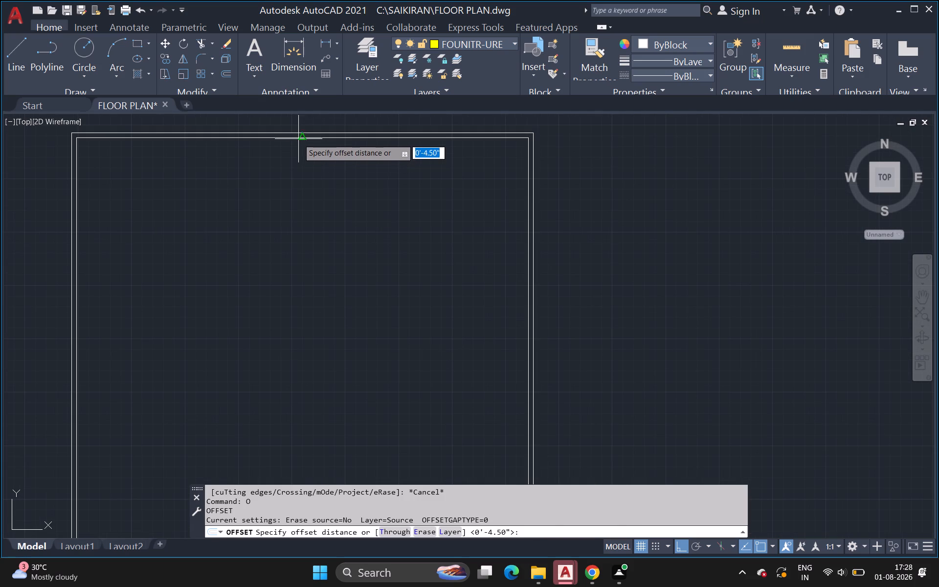
pyautogui.click(299, 137)
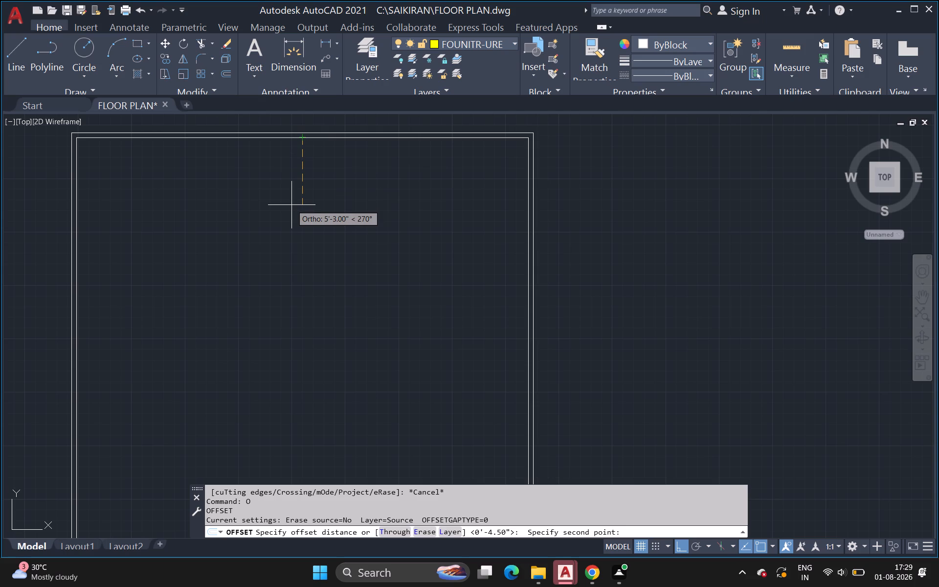
pyautogui.press('2')
pyautogui.press("'")
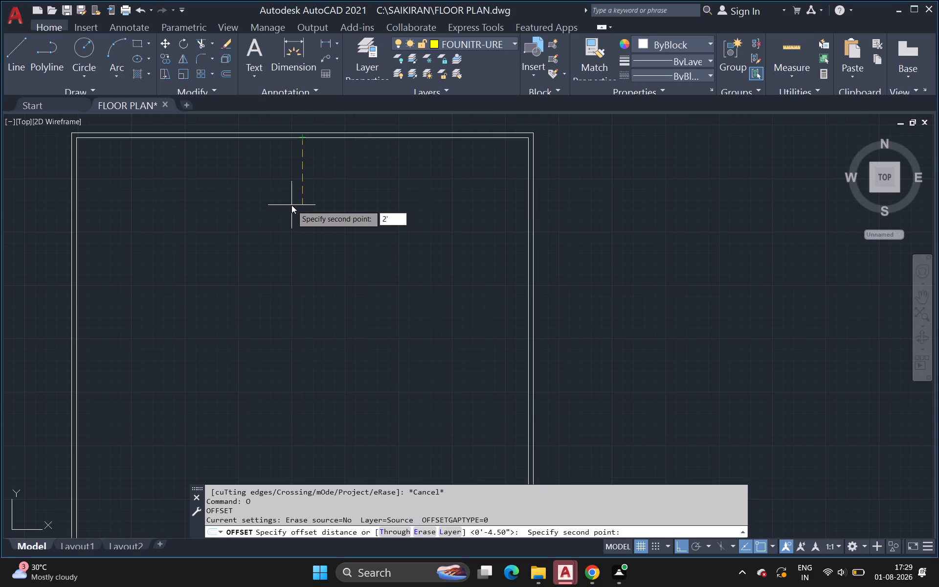
pyautogui.write('9"')
pyautogui.press('Return')
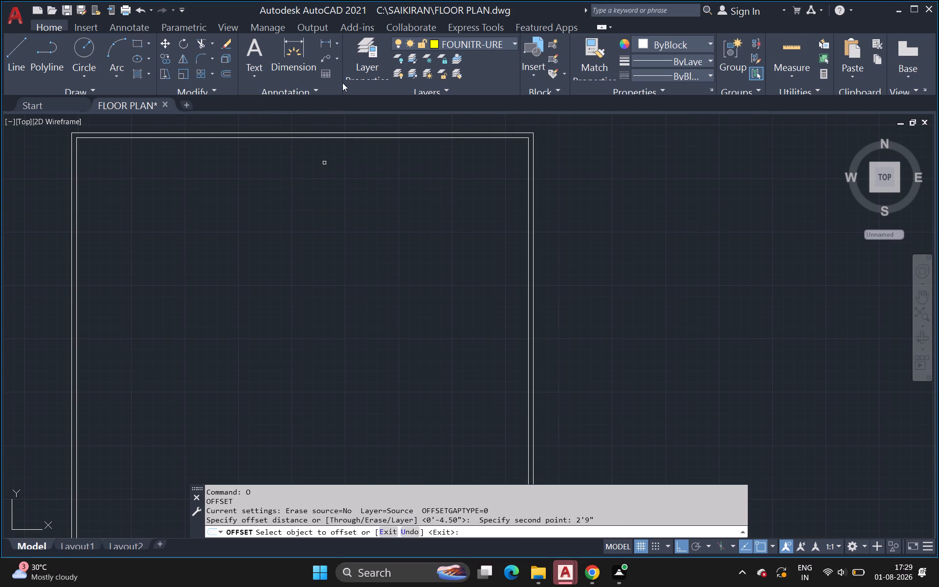
pyautogui.click(328, 136)
pyautogui.click(326, 176)
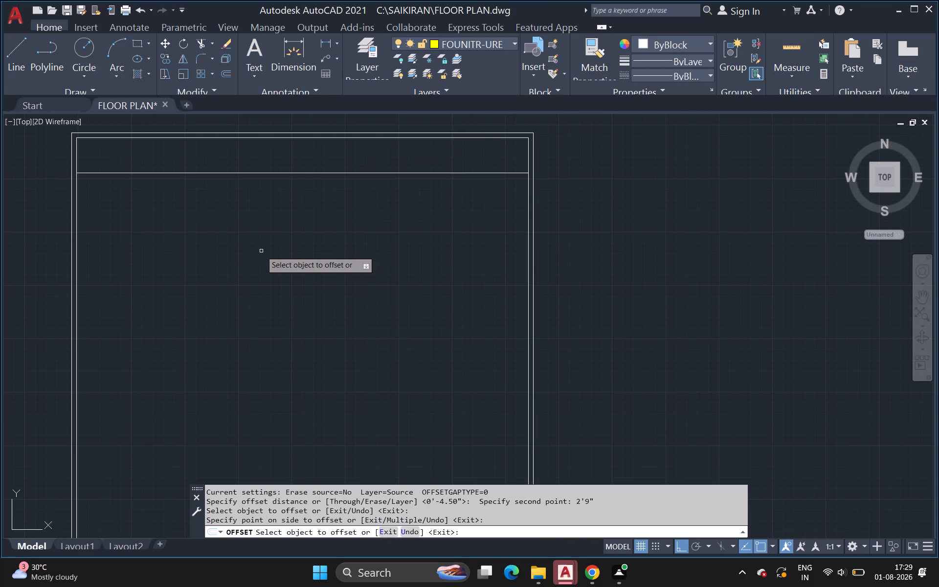
pyautogui.press('space')
# Offset the horizontal line just below the top wall downward by 9" to give a second wall line.
pyautogui.press('space')
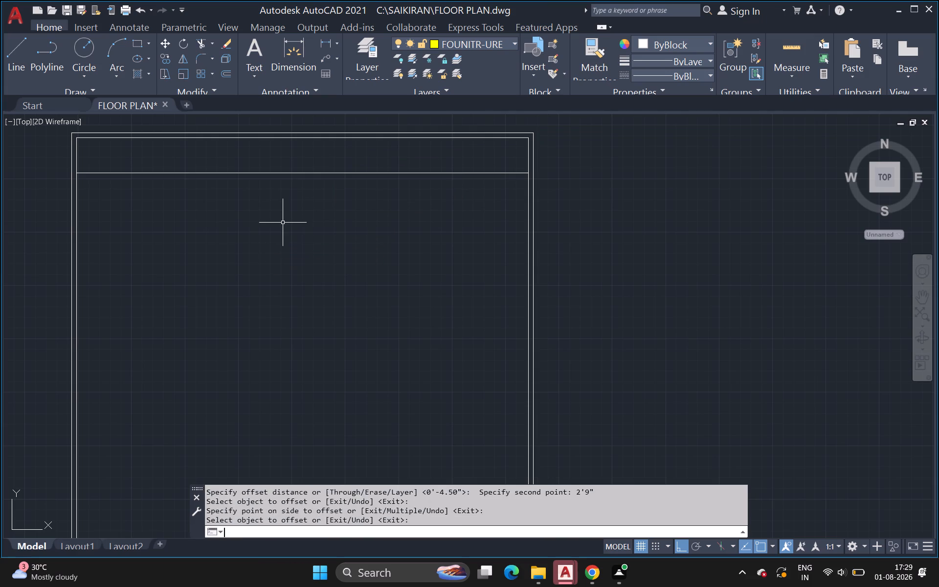
pyautogui.click(316, 173)
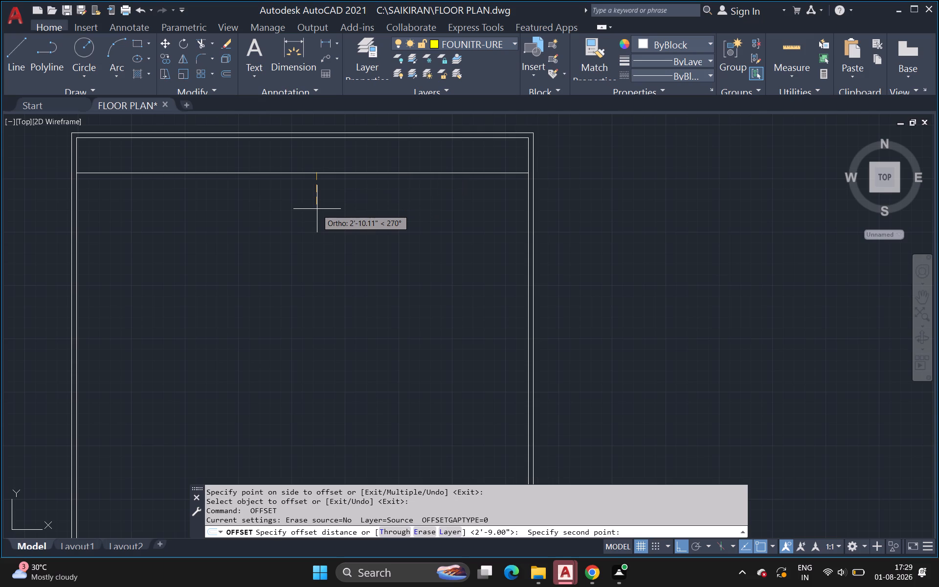
pyautogui.press('9')
pyautogui.hotkey('shift', '"')
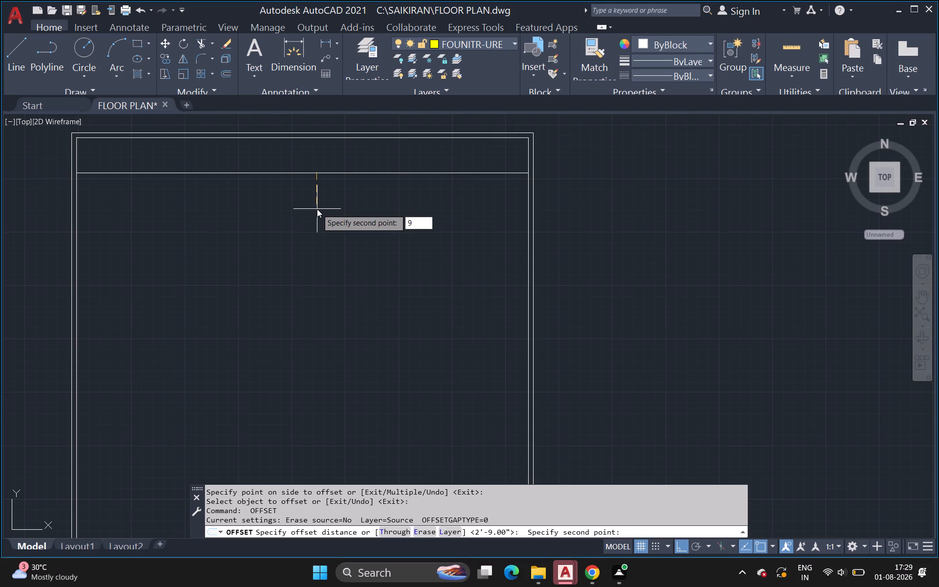
pyautogui.press('Return')
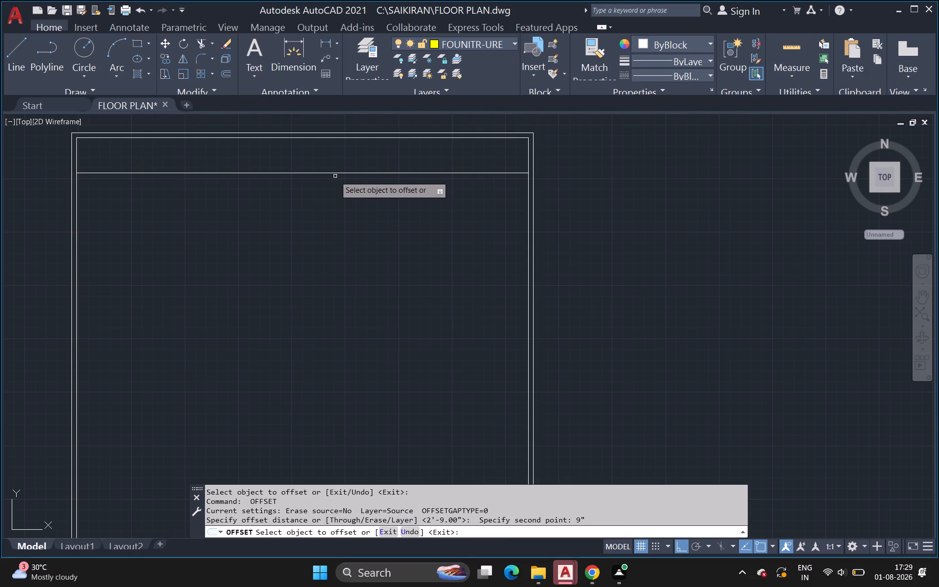
pyautogui.click(336, 174)
pyautogui.click(336, 195)
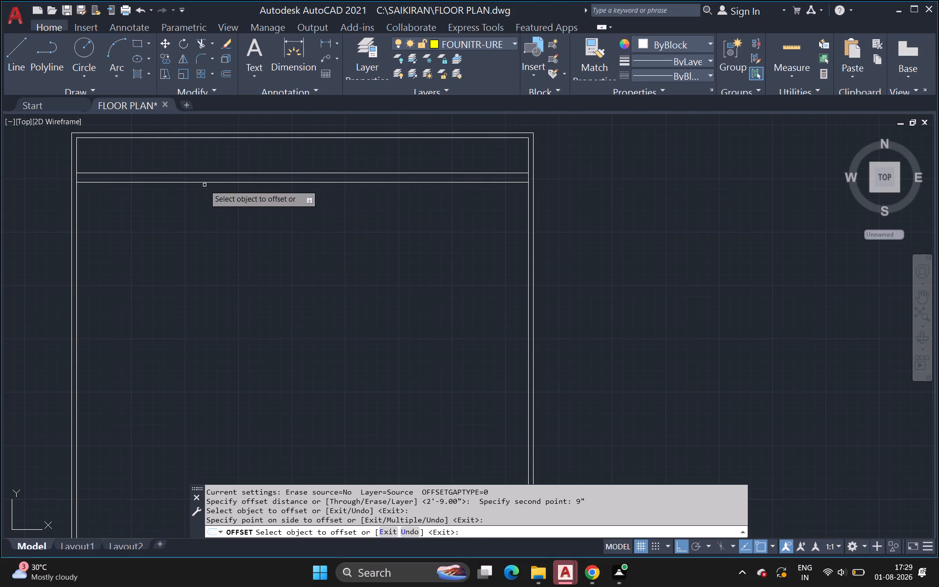
# Offset the inner line of the left wall 2'9" rightward into the plan.
pyautogui.press('space')
pyautogui.press('space')
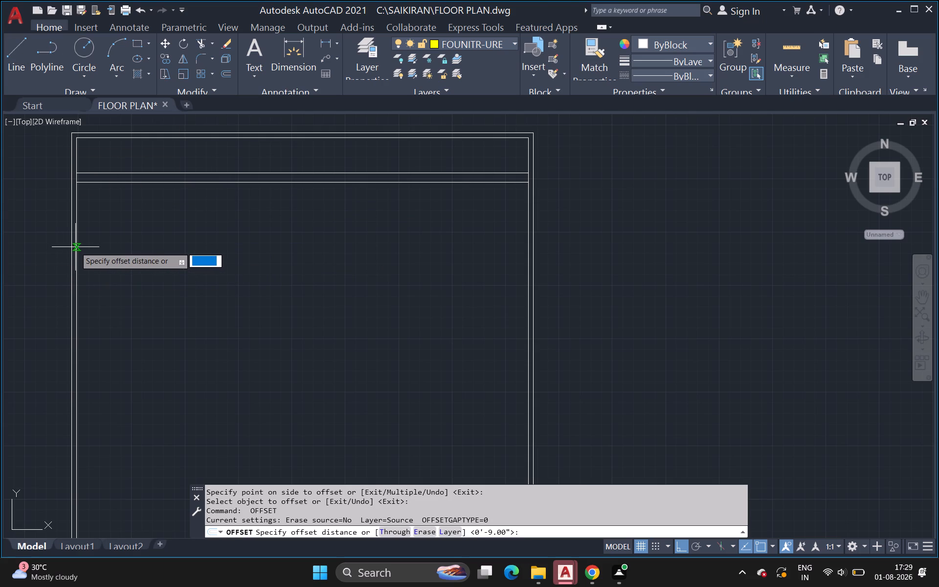
pyautogui.scroll(1, 75, 247)
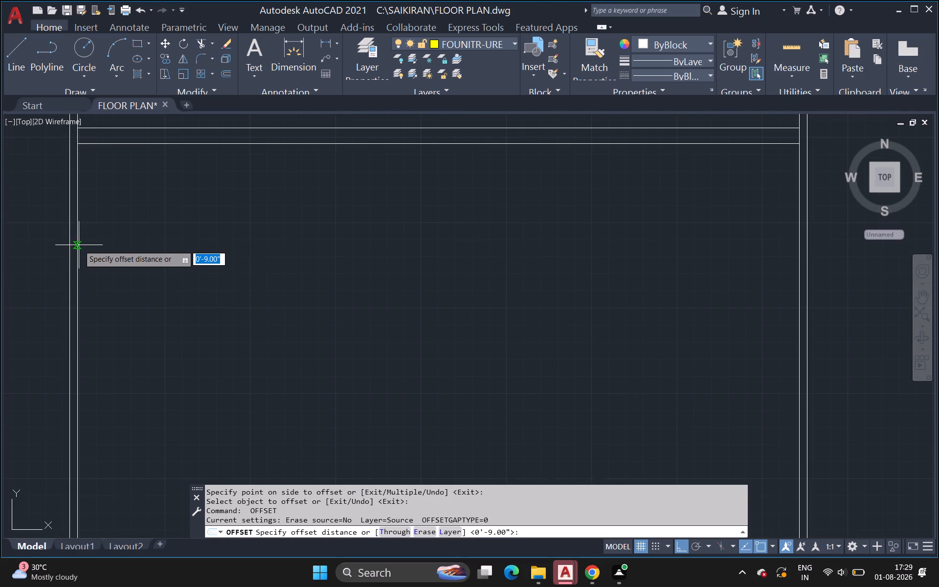
pyautogui.click(77, 242)
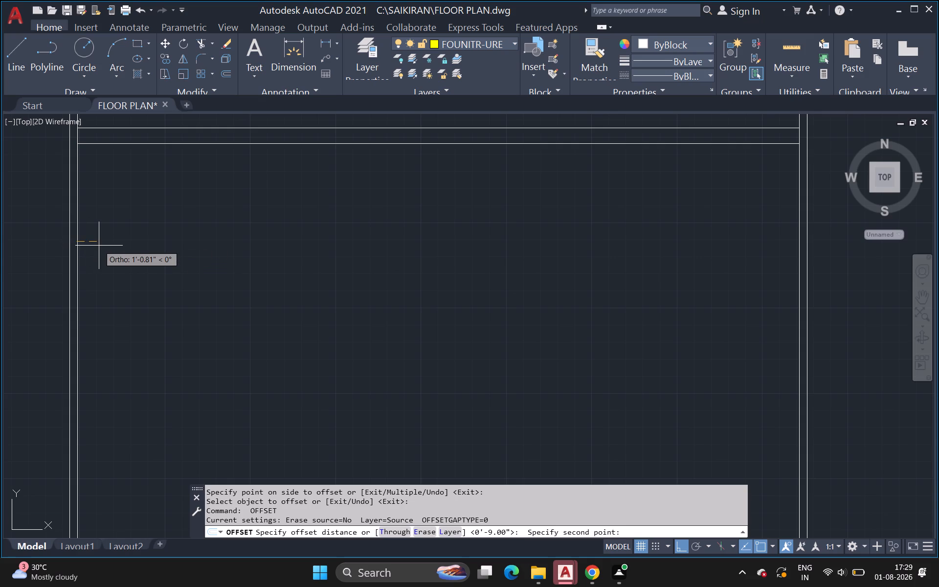
pyautogui.press('2')
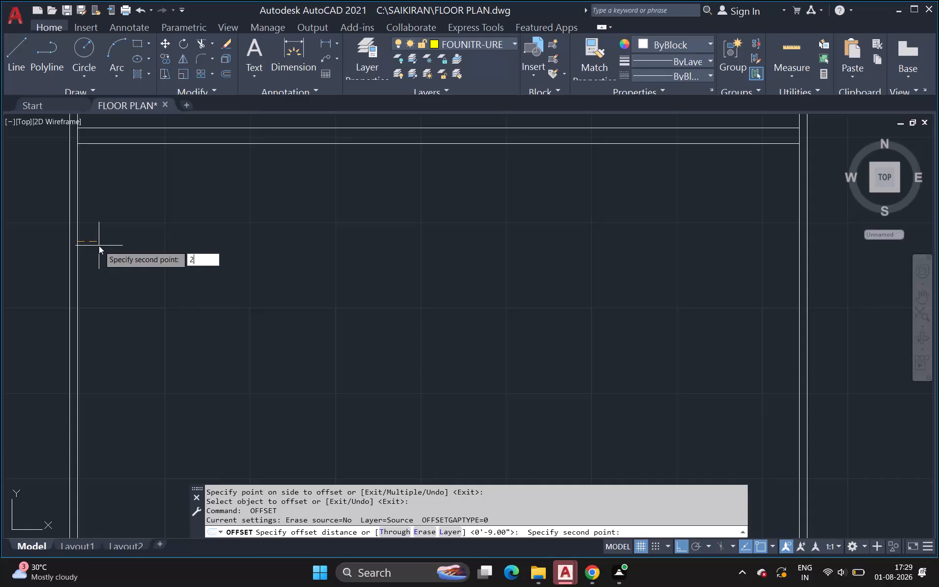
pyautogui.press("'")
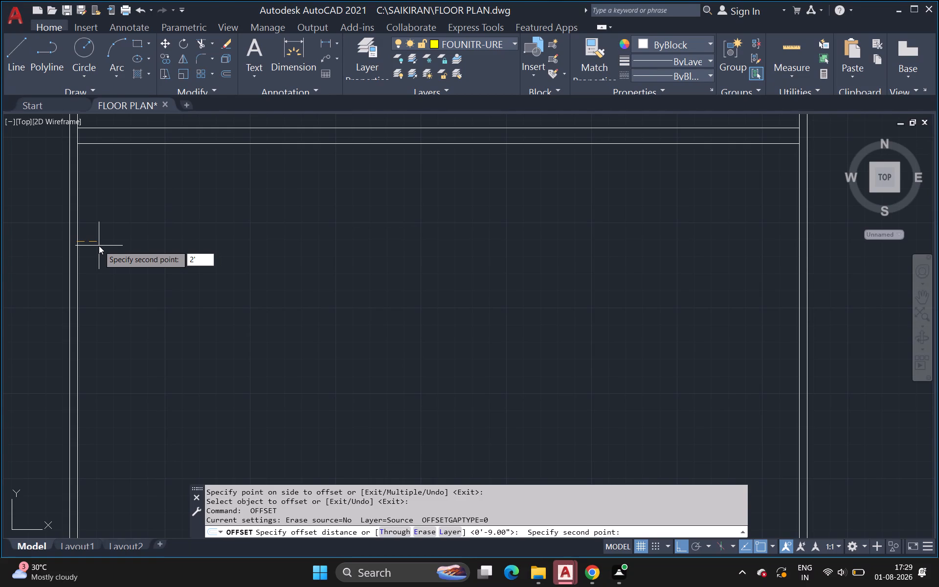
pyautogui.write('9"')
pyautogui.press('Return')
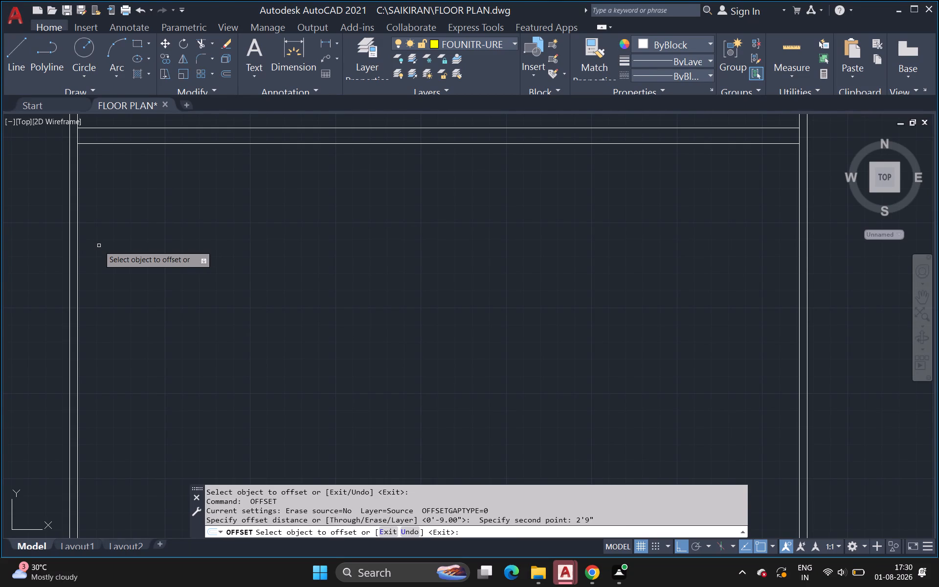
pyautogui.click(78, 267)
pyautogui.click(135, 291)
# Offset the vertical line beside the left wall rightward by 9" to give a second wall line.
pyautogui.scroll(-2, 179, 286)
pyautogui.moveTo(180, 285); pyautogui.dragTo(136, 255, button='middle')
pyautogui.press('space')
pyautogui.press('space')
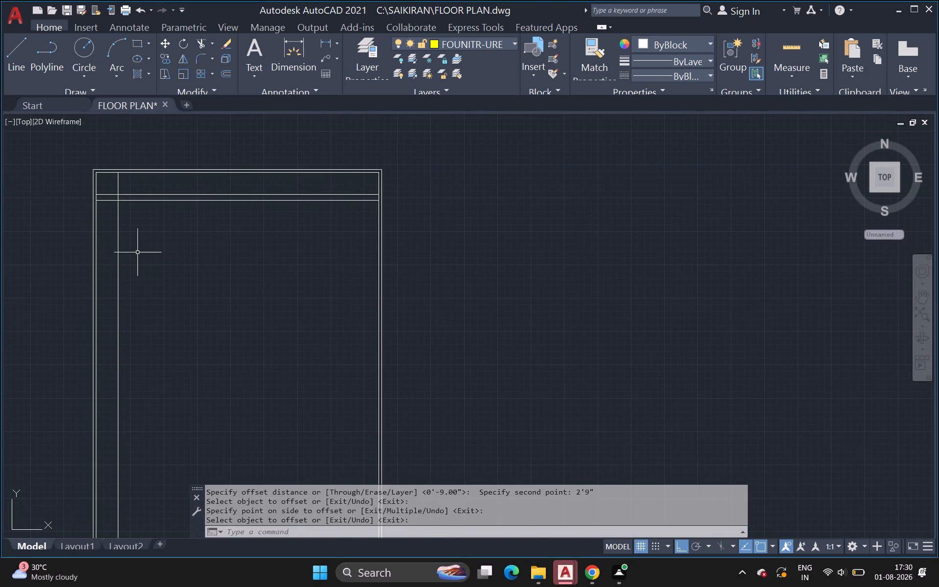
pyautogui.click(118, 264)
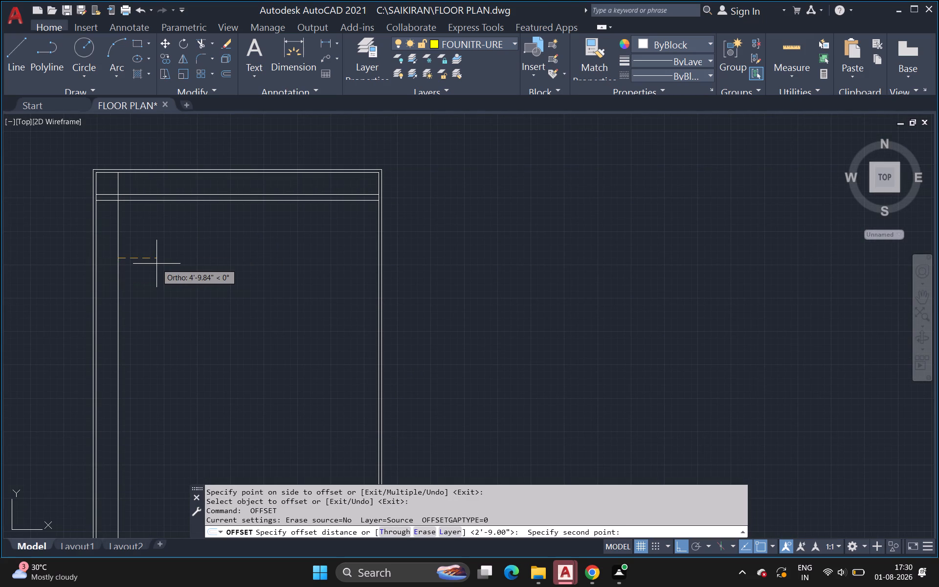
pyautogui.press('9')
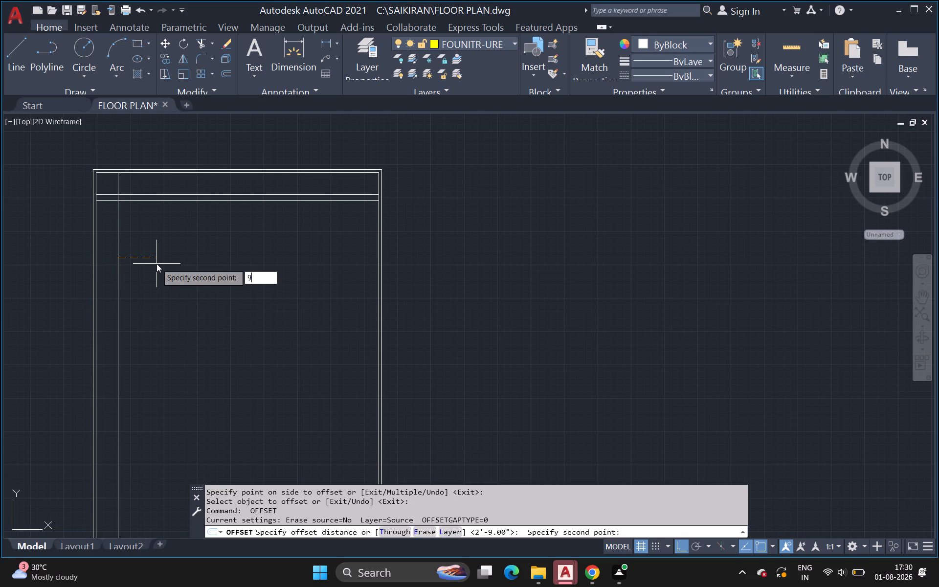
pyautogui.hotkey('shift', '"')
pyautogui.press('Return')
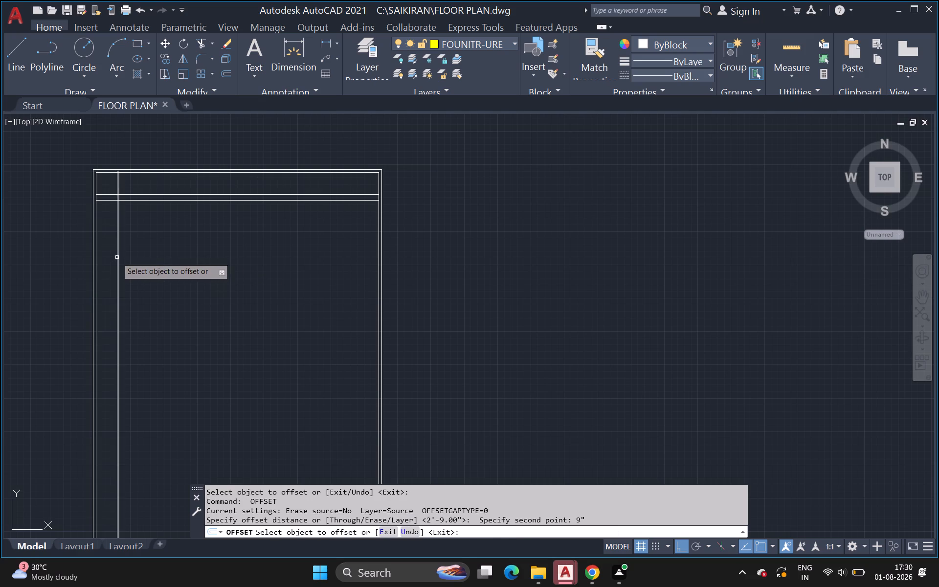
pyautogui.click(117, 257)
pyautogui.click(135, 253)
# Offset the inner line of the bottom wall 4'6" upward into the plan.
pyautogui.scroll(-1, 138, 303)
pyautogui.moveTo(138, 303); pyautogui.dragTo(110, 247, button='middle')
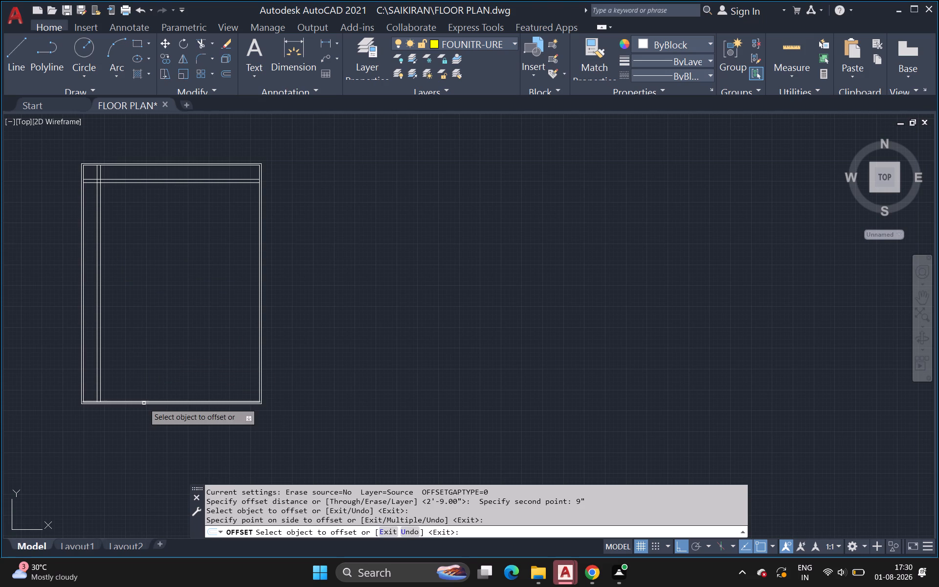
pyautogui.press('space')
pyautogui.press('space')
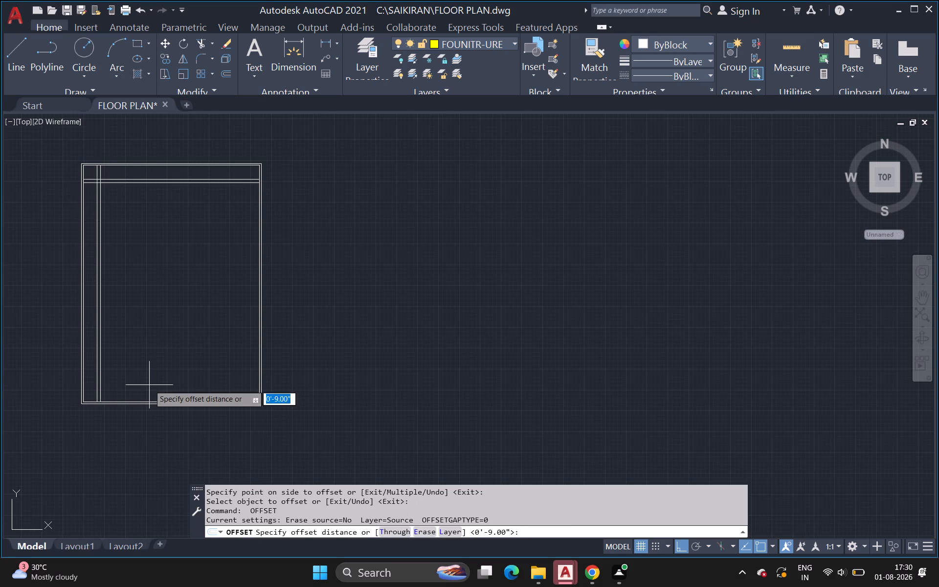
pyautogui.scroll(3, 135, 399)
pyautogui.moveTo(93, 416); pyautogui.dragTo(123, 392, button='middle')
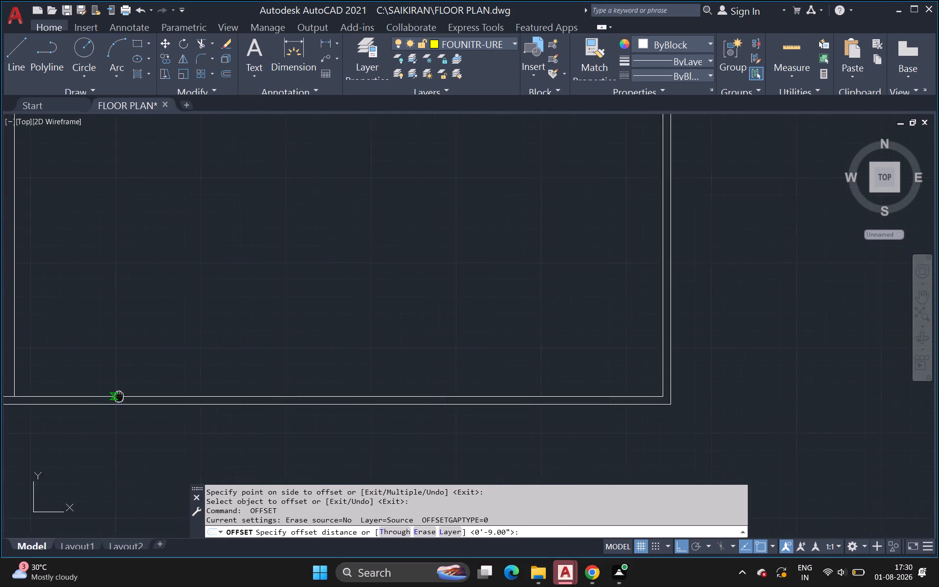
pyautogui.moveTo(123, 392); pyautogui.dragTo(162, 366, button='middle')
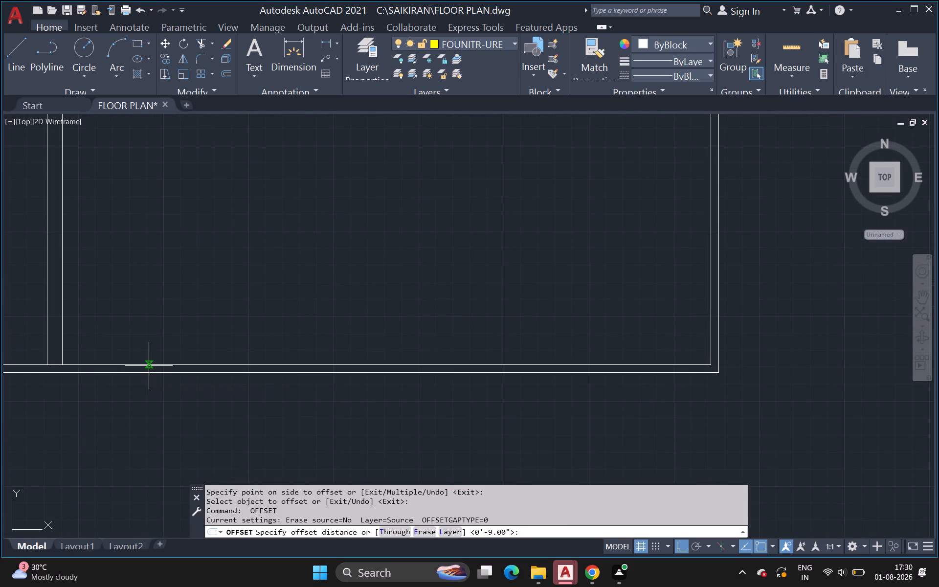
pyautogui.click(149, 365)
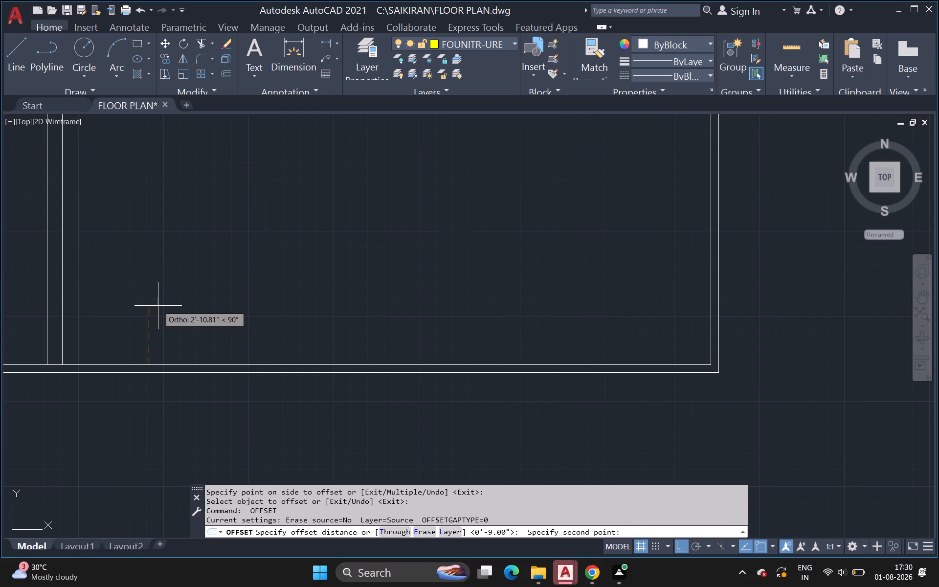
pyautogui.press('4')
pyautogui.press("'")
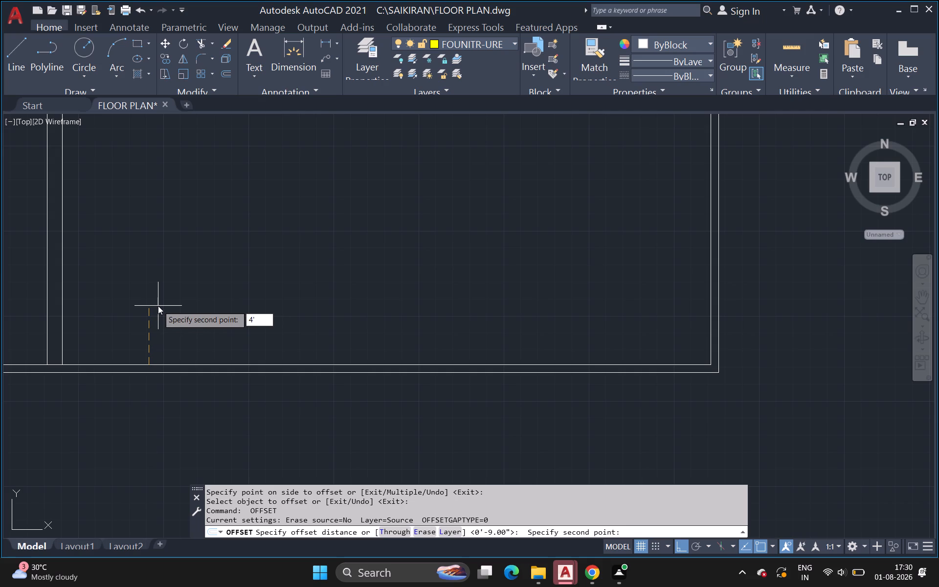
pyautogui.press('6')
pyautogui.hotkey('shift', '"')
pyautogui.press('Return')
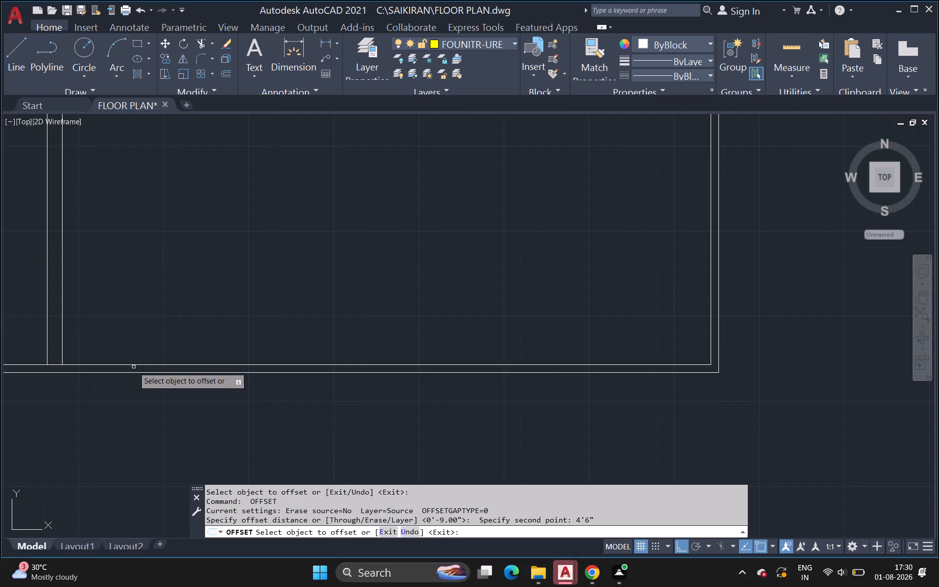
pyautogui.click(135, 364)
pyautogui.click(138, 326)
# Offset the inner line of the right wall 3' leftward into the plan.
pyautogui.scroll(-2, 173, 302)
pyautogui.moveTo(167, 324); pyautogui.dragTo(150, 355, button='middle')
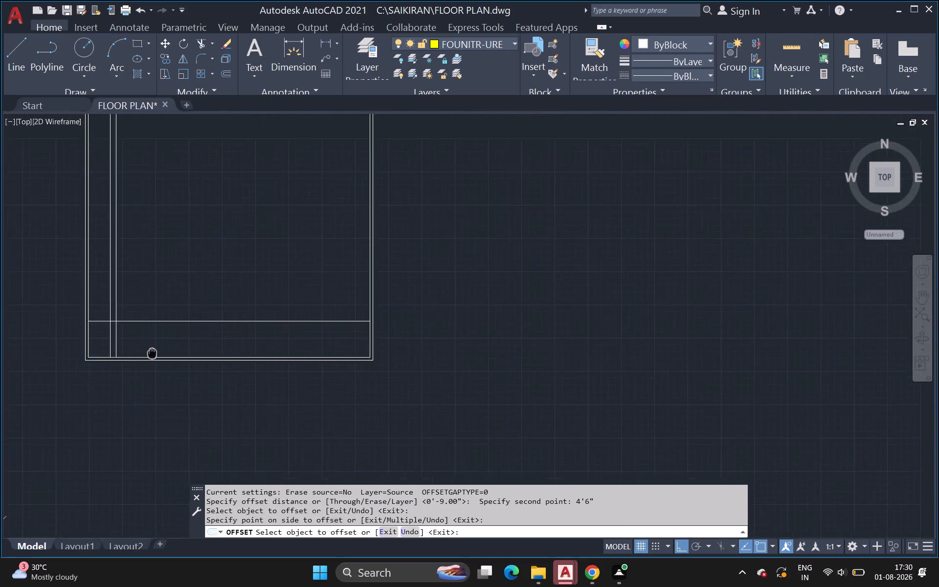
pyautogui.moveTo(150, 355); pyautogui.dragTo(107, 373, button='middle')
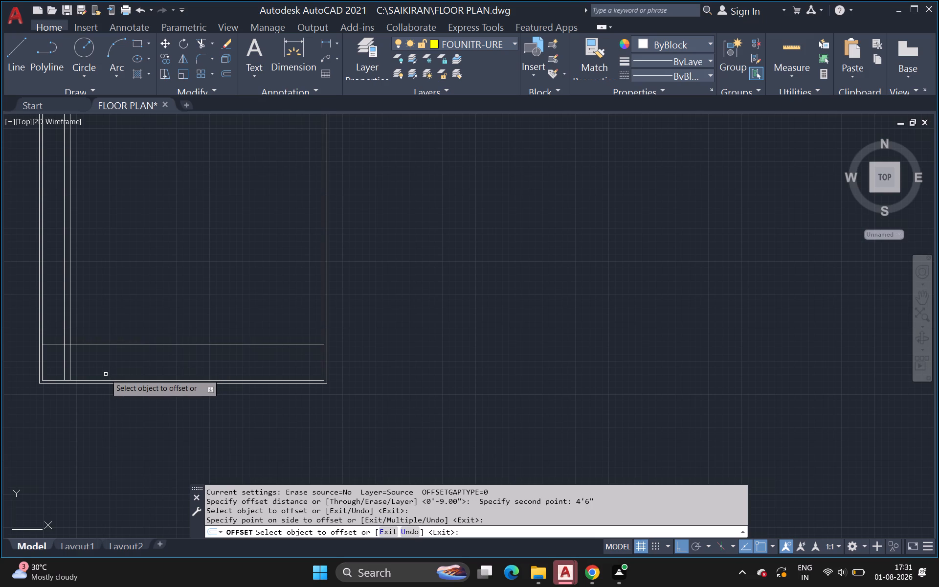
pyautogui.moveTo(246, 280); pyautogui.dragTo(210, 357, button='middle')
pyautogui.scroll(-2, 246, 282)
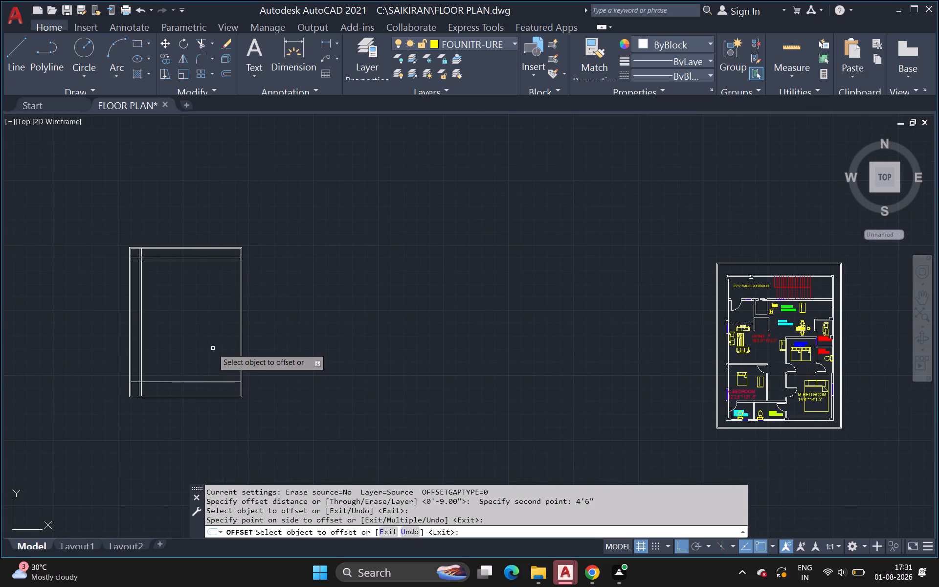
pyautogui.scroll(1, 212, 363)
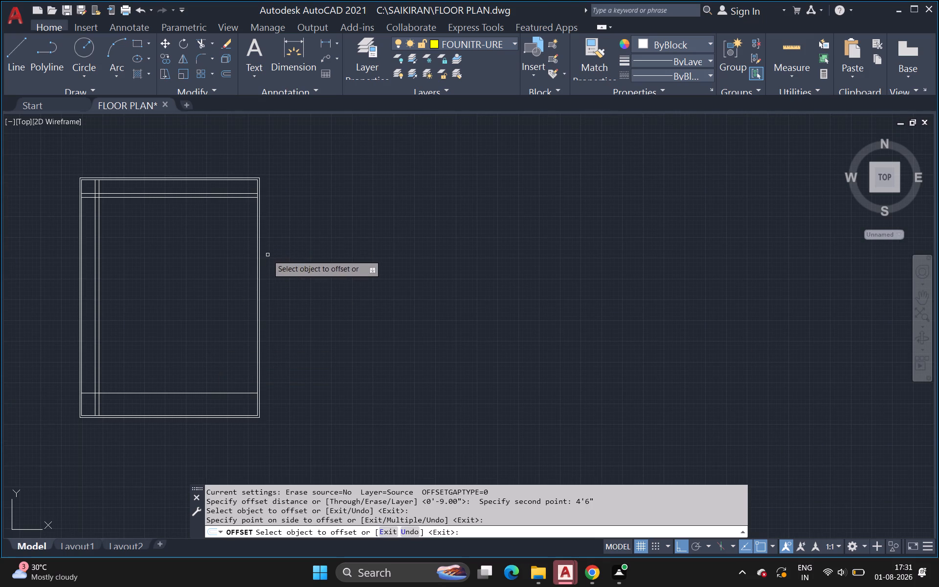
pyautogui.press('space')
pyautogui.press('space')
pyautogui.scroll(2, 251, 261)
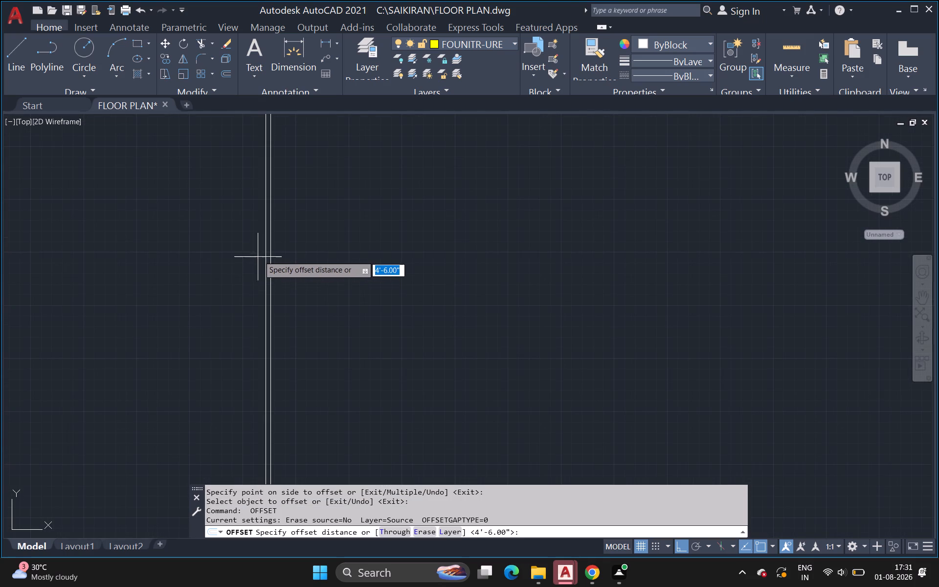
pyautogui.moveTo(266, 252); pyautogui.dragTo(261, 251)
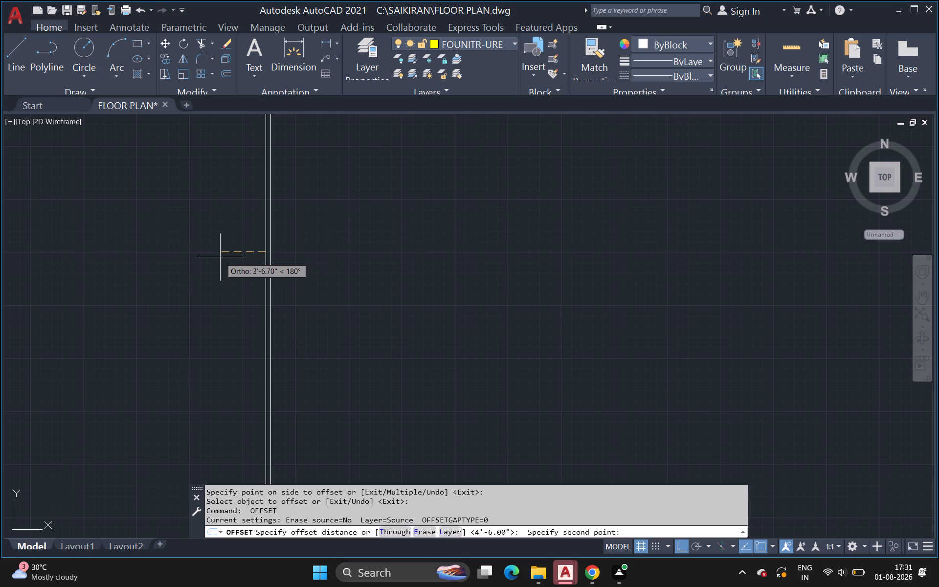
pyautogui.press('3')
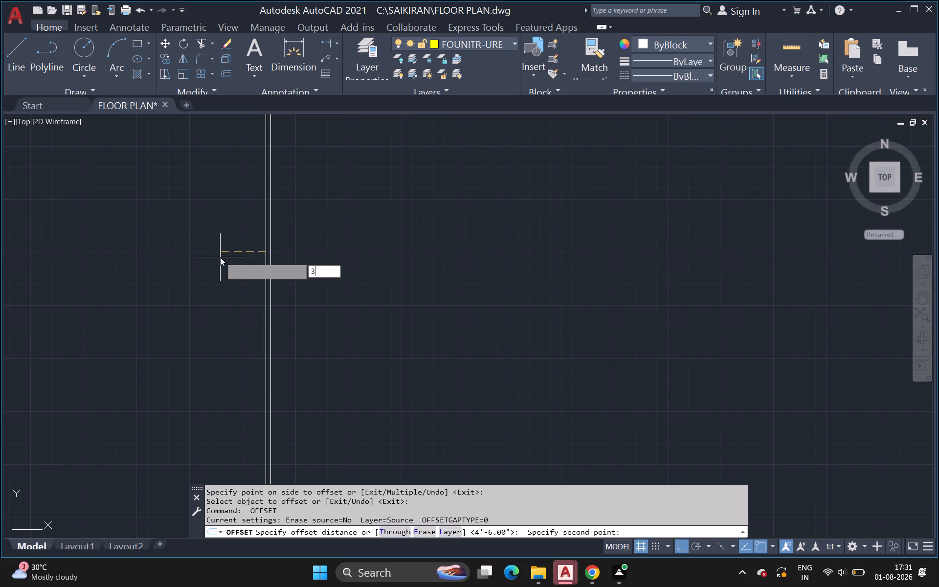
pyautogui.press("'")
pyautogui.press('Return')
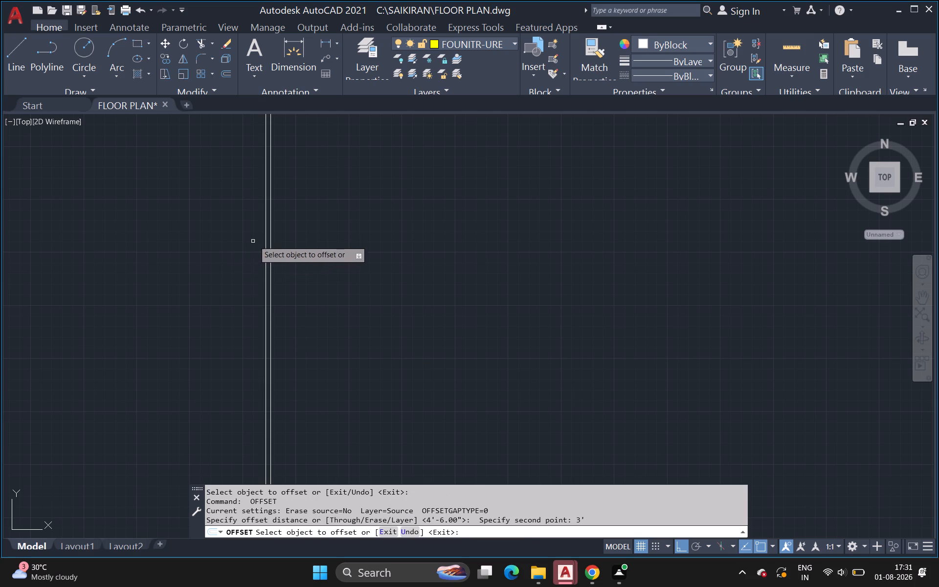
pyautogui.click(266, 232)
pyautogui.click(232, 239)
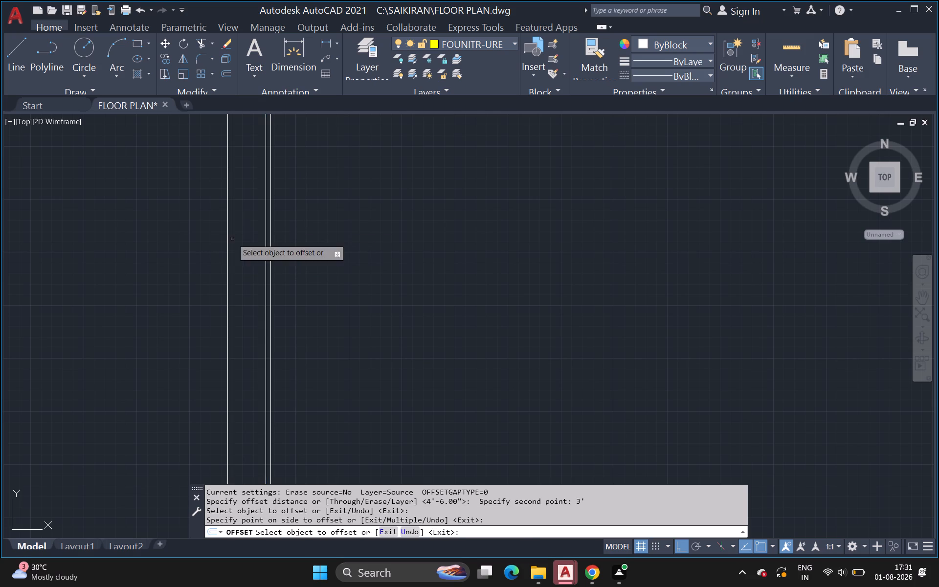
# Offset the vertical line beside the right wall leftward by 9", undoing the first copy made on its outer side, and end the Offset command.
pyautogui.press('space')
pyautogui.press('space')
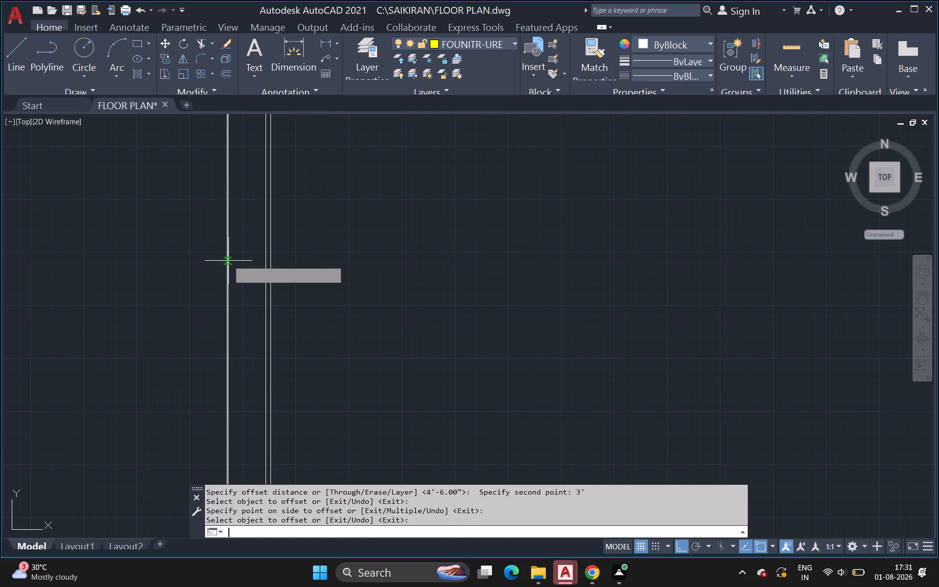
pyautogui.click(228, 261)
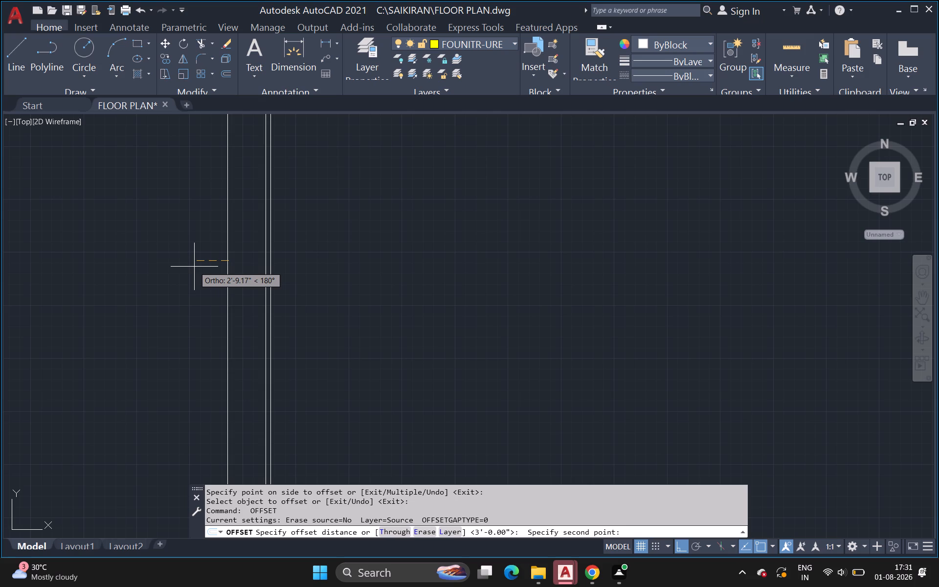
pyautogui.write('9"')
pyautogui.press('Return')
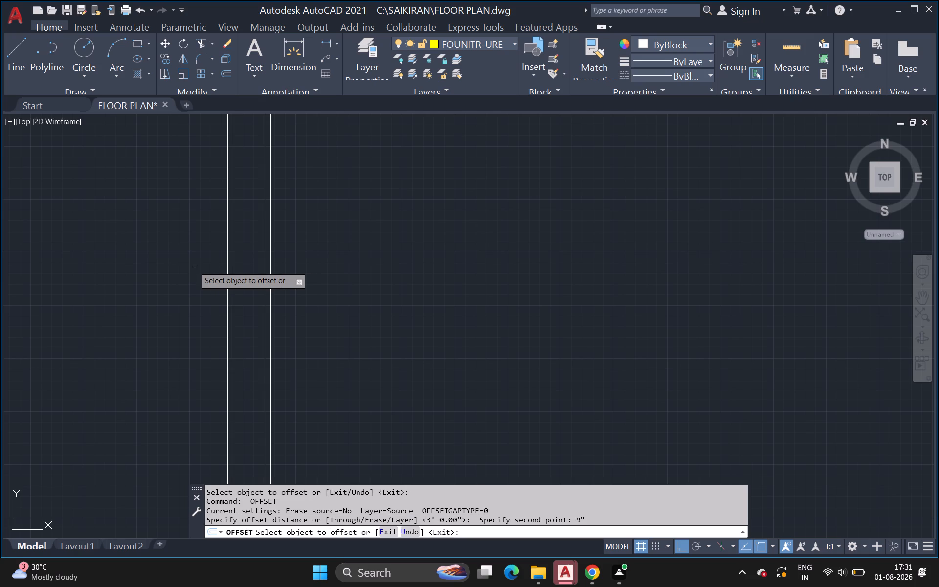
pyautogui.click(227, 240)
pyautogui.click(223, 242)
pyautogui.scroll(-2, 235, 241)
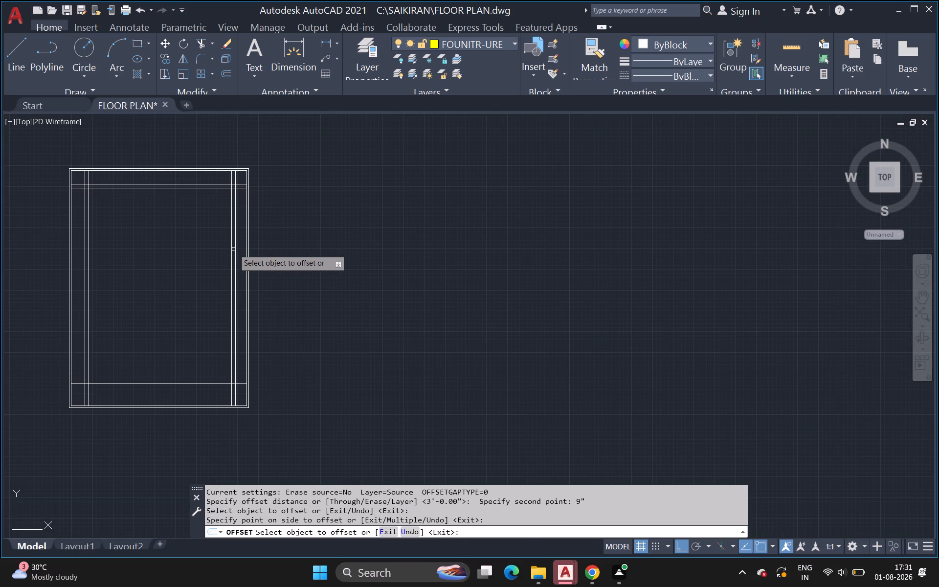
pyautogui.hotkey('ctrl', 'z')
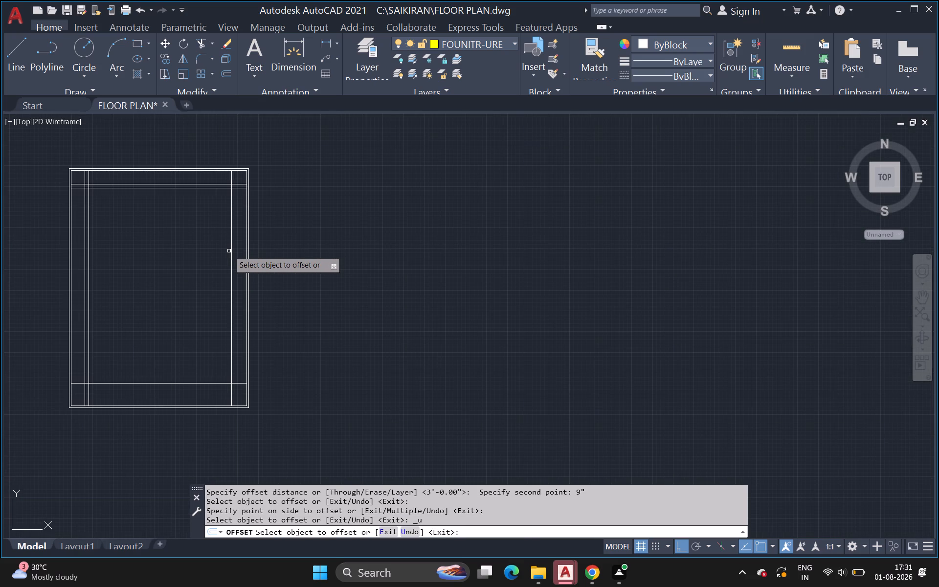
pyautogui.click(230, 248)
pyautogui.click(225, 251)
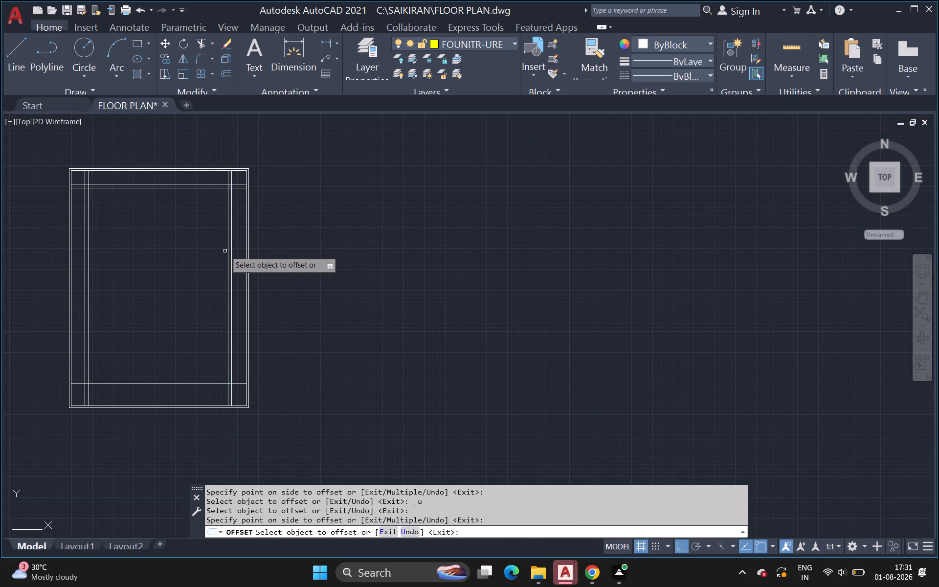
pyautogui.scroll(2, 234, 278)
pyautogui.scroll(-1, 233, 279)
pyautogui.moveTo(232, 282); pyautogui.dragTo(248, 331, button='middle')
pyautogui.scroll(-1, 244, 324)
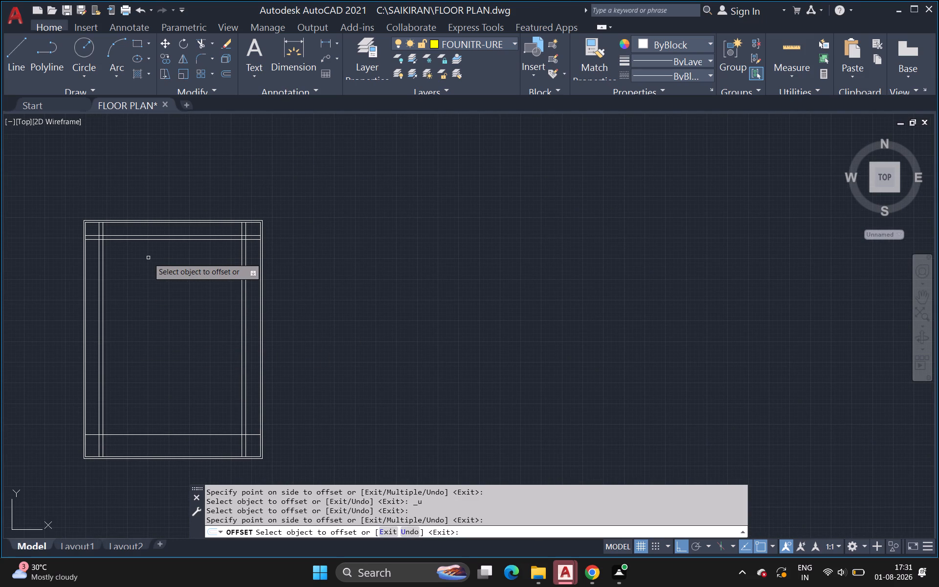
pyautogui.press('Escape')
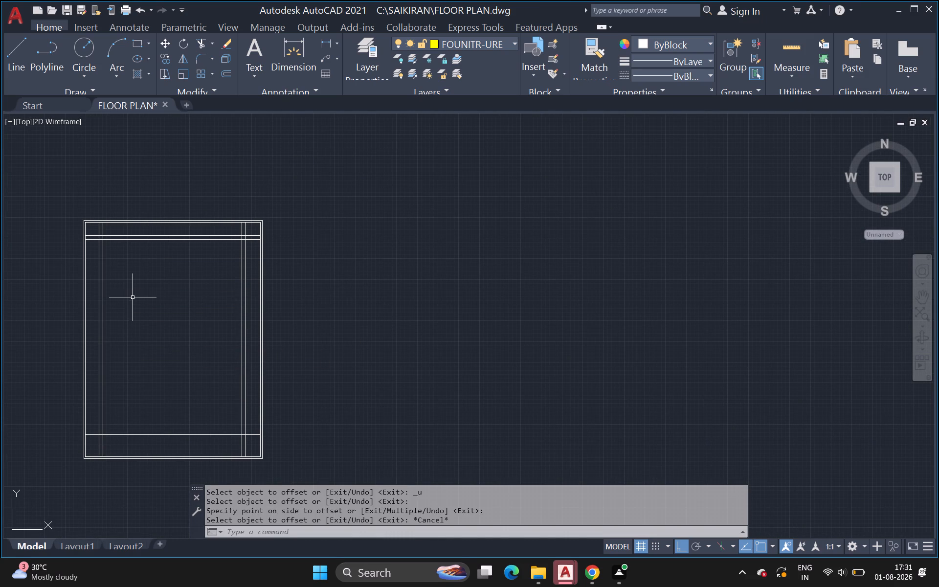
# Trim the ends of the 9" wall lines that run past the inner walls' two upper corners to the outer walls.
pyautogui.scroll(1, 133, 297)
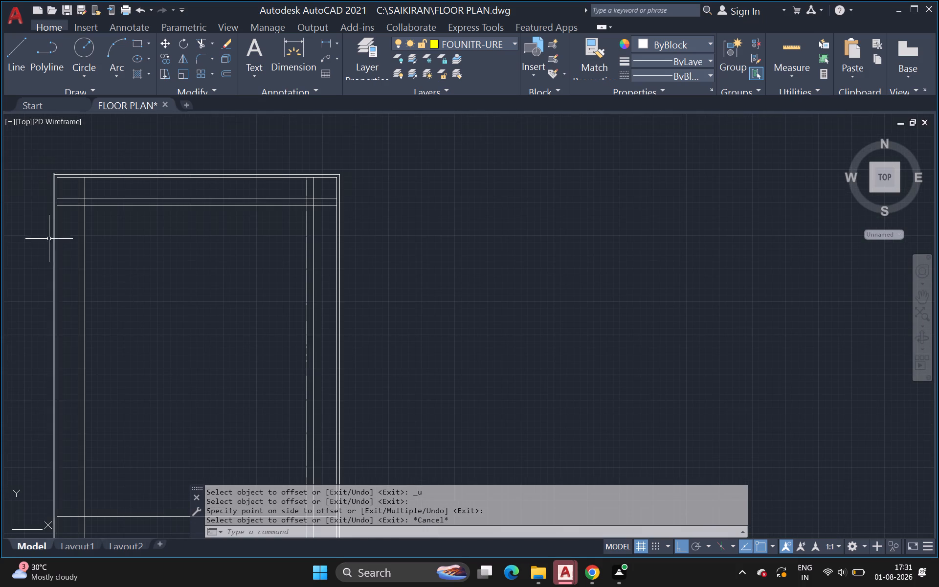
pyautogui.write('TR')
pyautogui.press('Return')
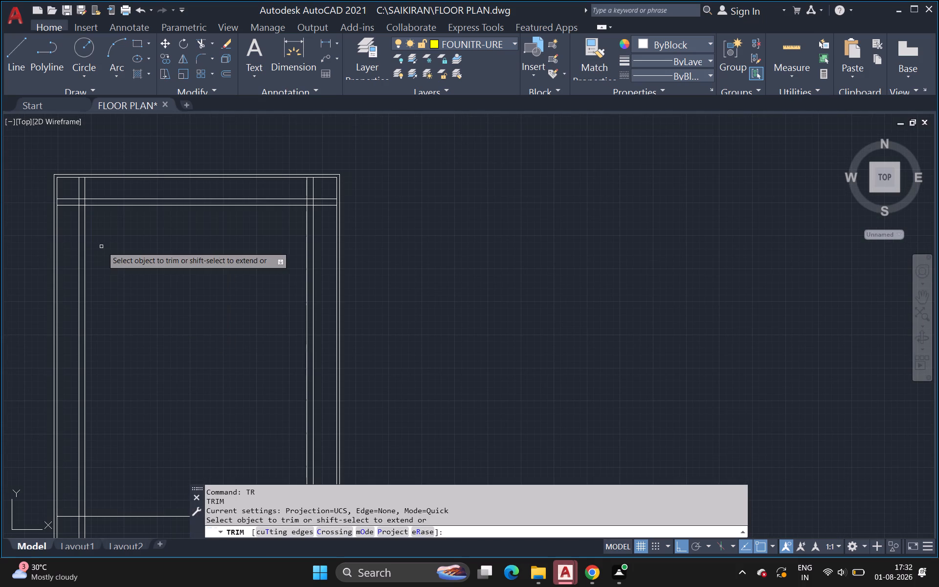
pyautogui.moveTo(70, 191); pyautogui.dragTo(70, 192)
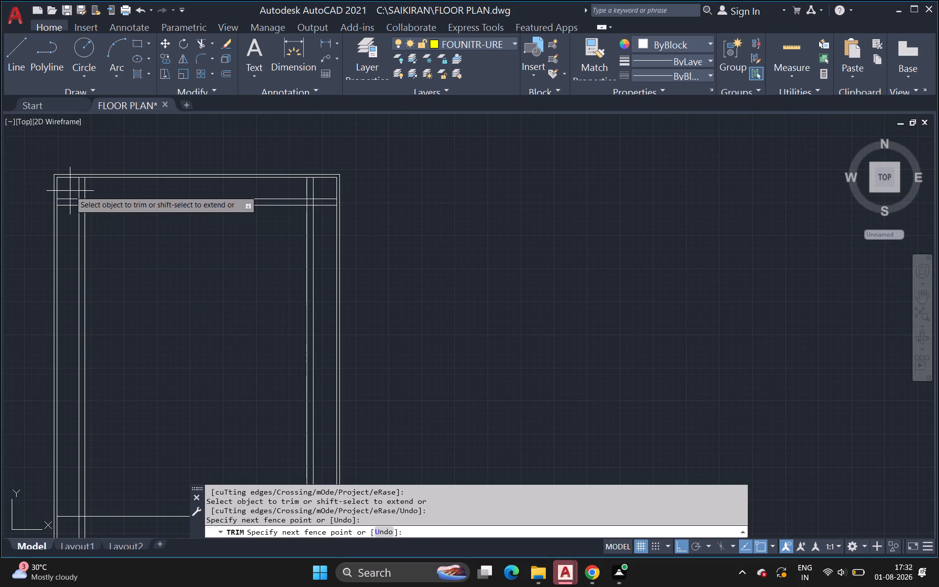
pyautogui.moveTo(70, 192); pyautogui.dragTo(61, 253)
pyautogui.moveTo(67, 196); pyautogui.dragTo(93, 182)
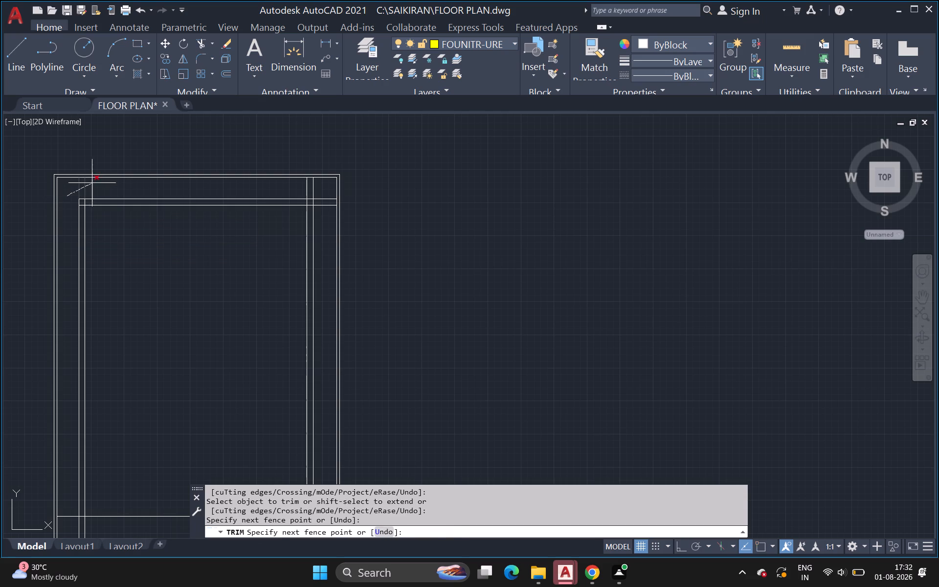
pyautogui.moveTo(93, 182); pyautogui.dragTo(94, 181)
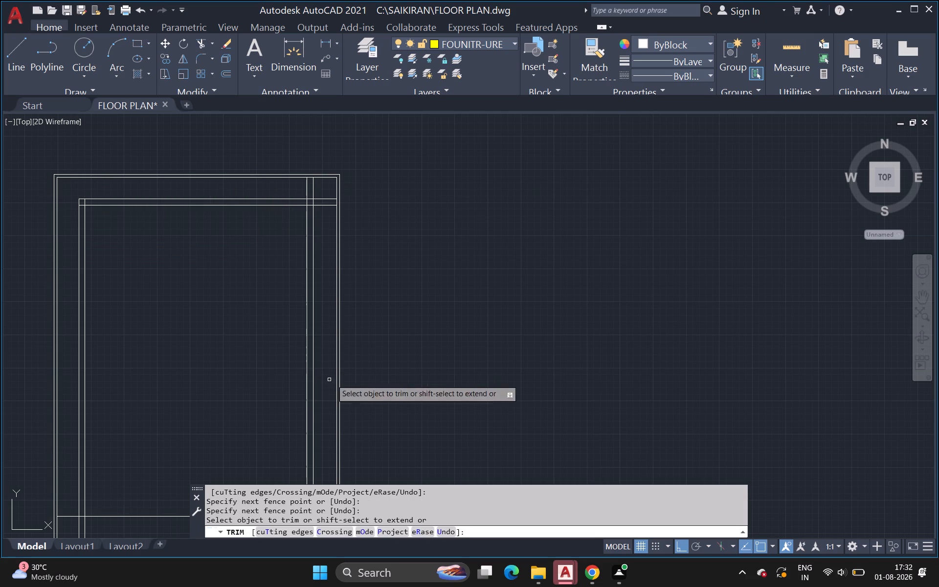
pyautogui.scroll(2, 287, 208)
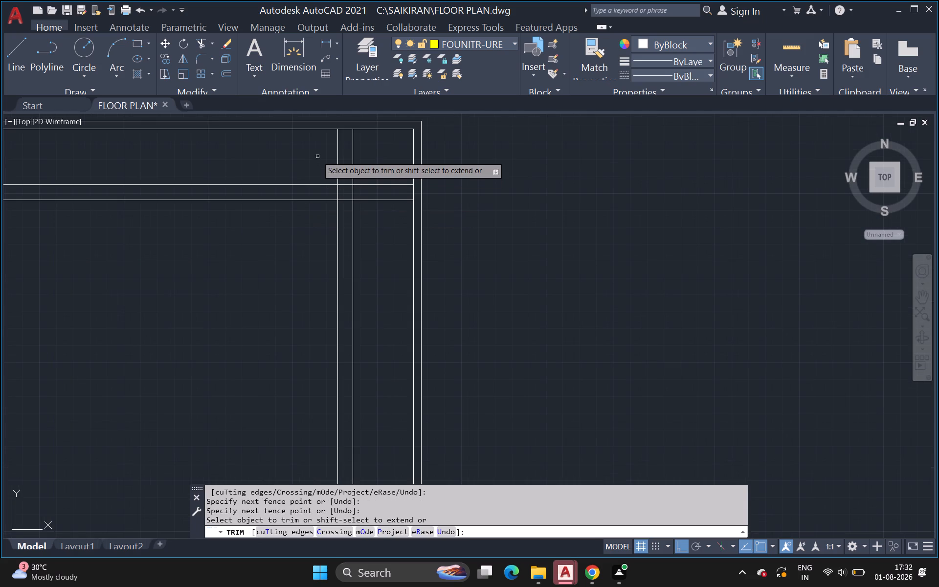
pyautogui.moveTo(317, 156); pyautogui.dragTo(377, 228)
# Trim the line ends that run past the inner walls' two lower corners to the outer walls.
pyautogui.scroll(-3, 371, 249)
pyautogui.moveTo(370, 252); pyautogui.dragTo(369, 252, button='middle')
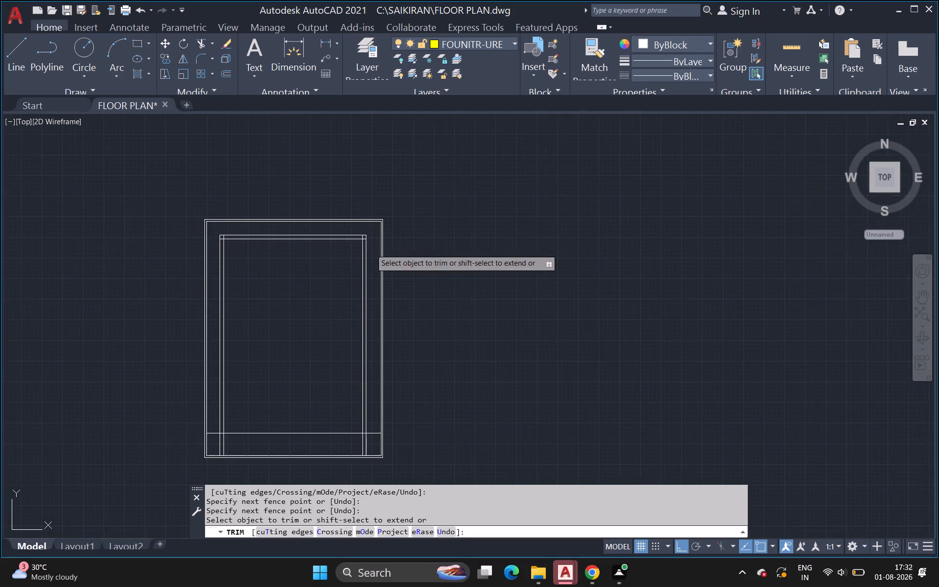
pyautogui.moveTo(369, 252); pyautogui.dragTo(354, 153, button='middle')
pyautogui.scroll(2, 197, 343)
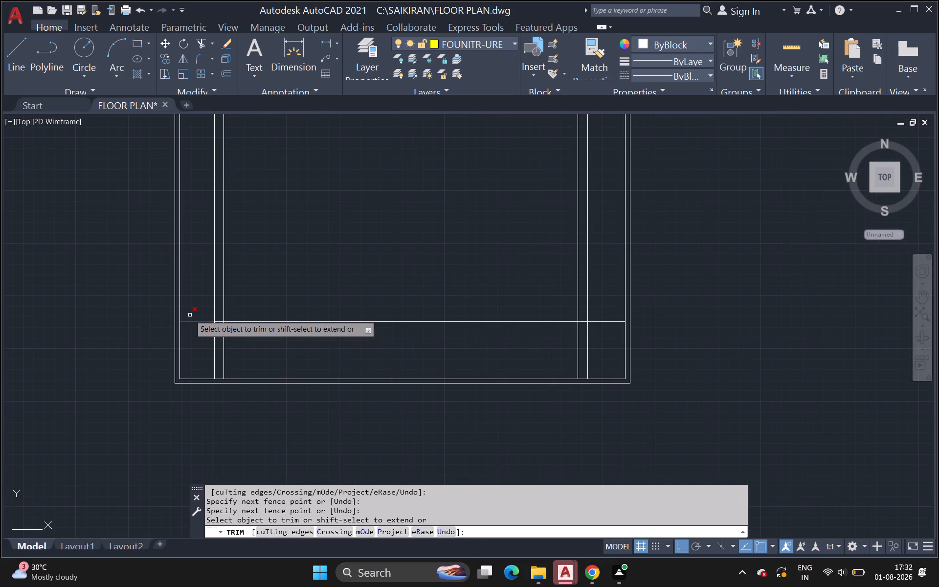
pyautogui.moveTo(191, 305); pyautogui.dragTo(244, 357)
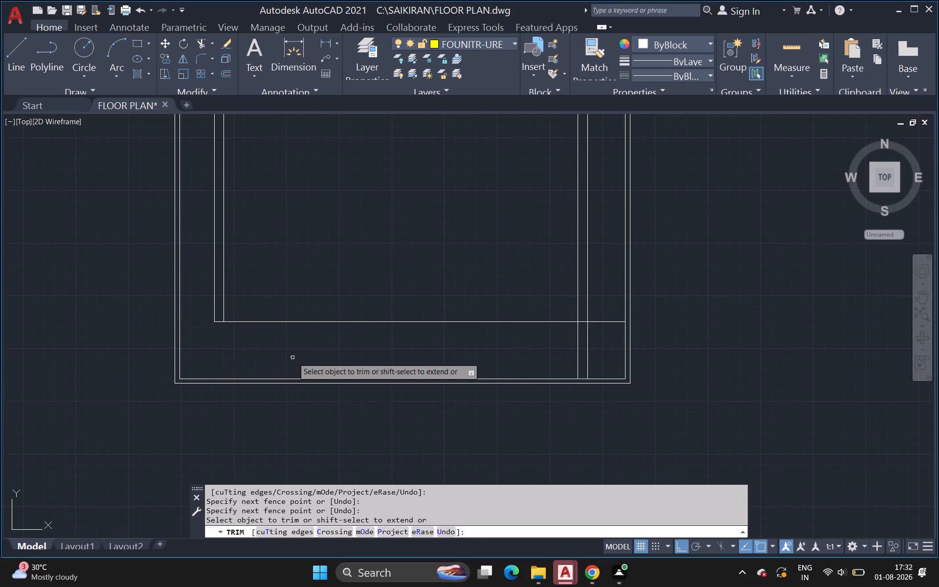
pyautogui.moveTo(295, 358); pyautogui.dragTo(177, 376, button='middle')
pyautogui.scroll(-1, 295, 358)
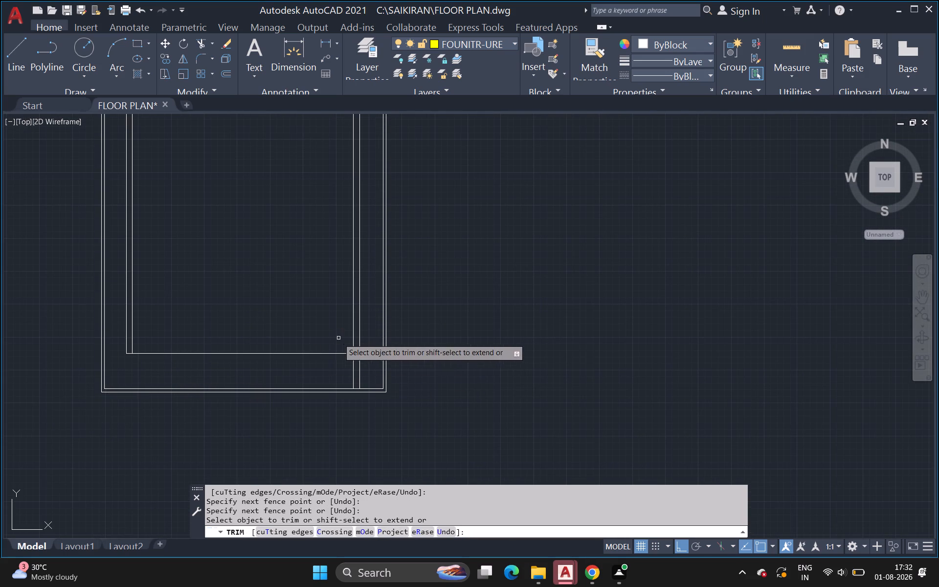
pyautogui.moveTo(374, 332); pyautogui.dragTo(347, 378)
# Trim the crossing line stubs inside the upper-left corner of the 9" walls to leave a clean corner.
pyautogui.moveTo(299, 283); pyautogui.dragTo(320, 373, button='middle')
pyautogui.scroll(-1, 299, 283)
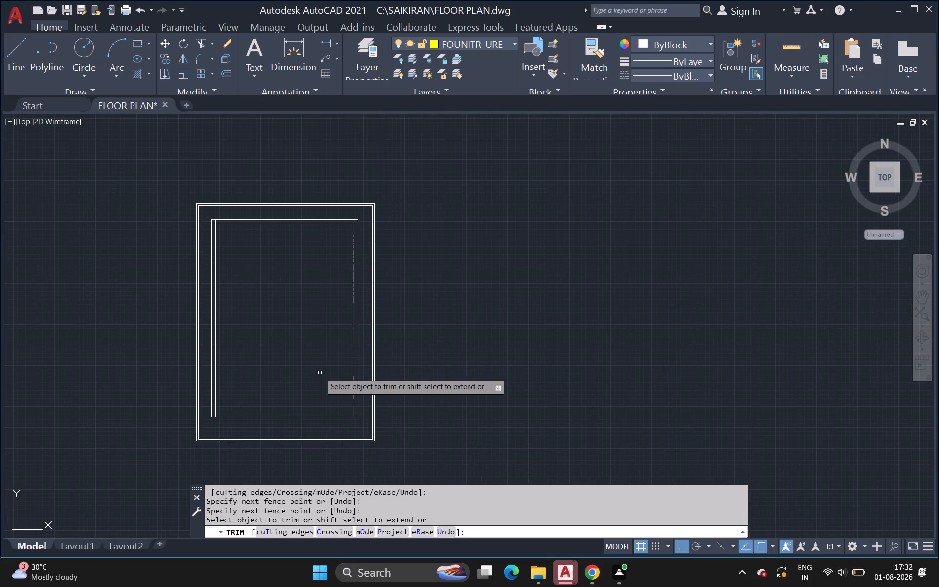
pyautogui.scroll(2, 227, 243)
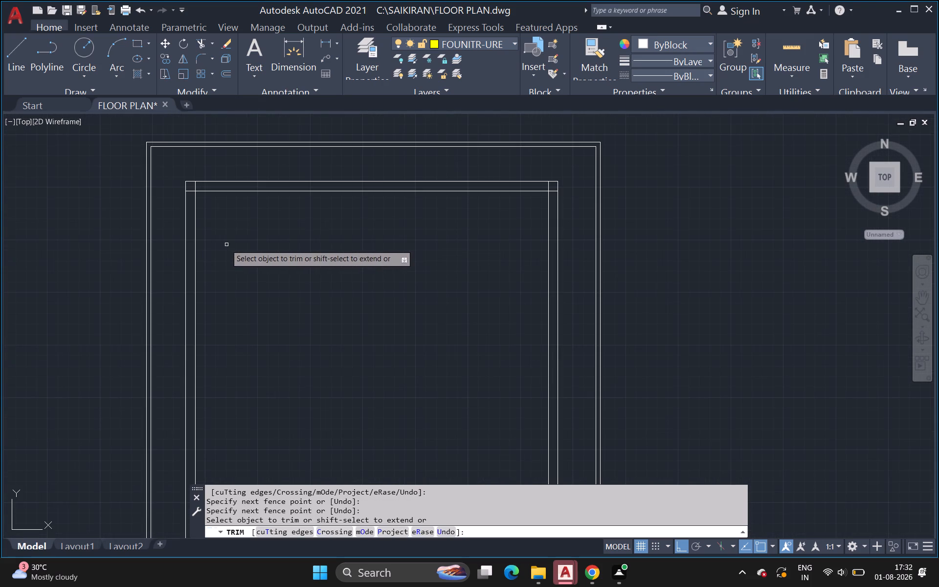
pyautogui.scroll(2, 202, 188)
pyautogui.moveTo(202, 183); pyautogui.dragTo(169, 194)
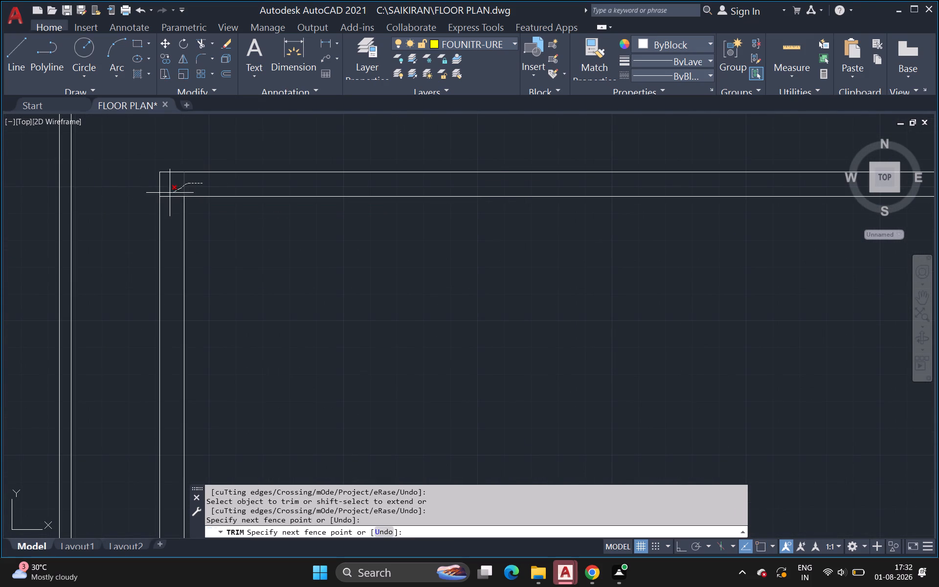
pyautogui.moveTo(169, 194); pyautogui.dragTo(163, 206)
# Trim the crossing line stubs inside the upper-right corner of the 9" walls and end the Trim command.
pyautogui.scroll(-2, 309, 199)
pyautogui.moveTo(309, 201); pyautogui.dragTo(0, 265, button='middle')
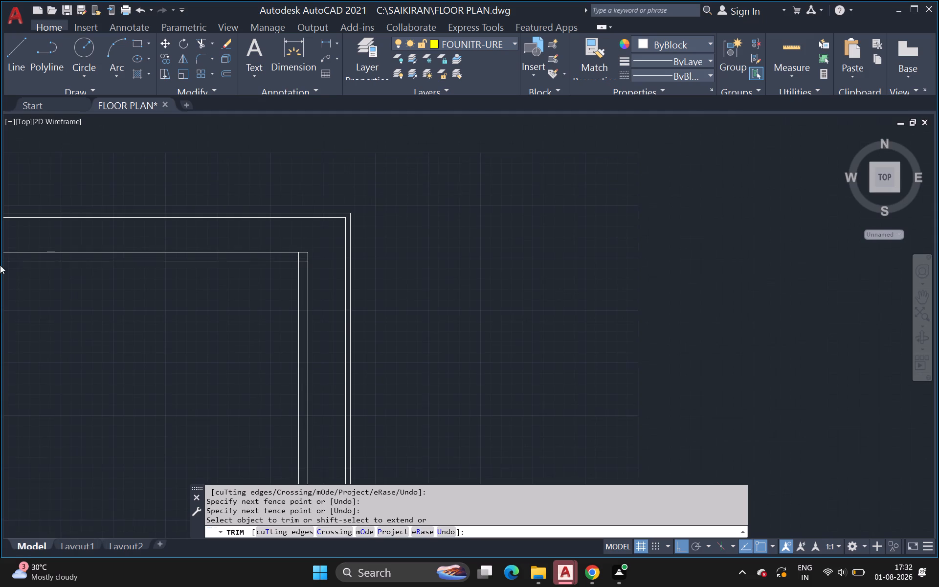
pyautogui.scroll(3, 300, 269)
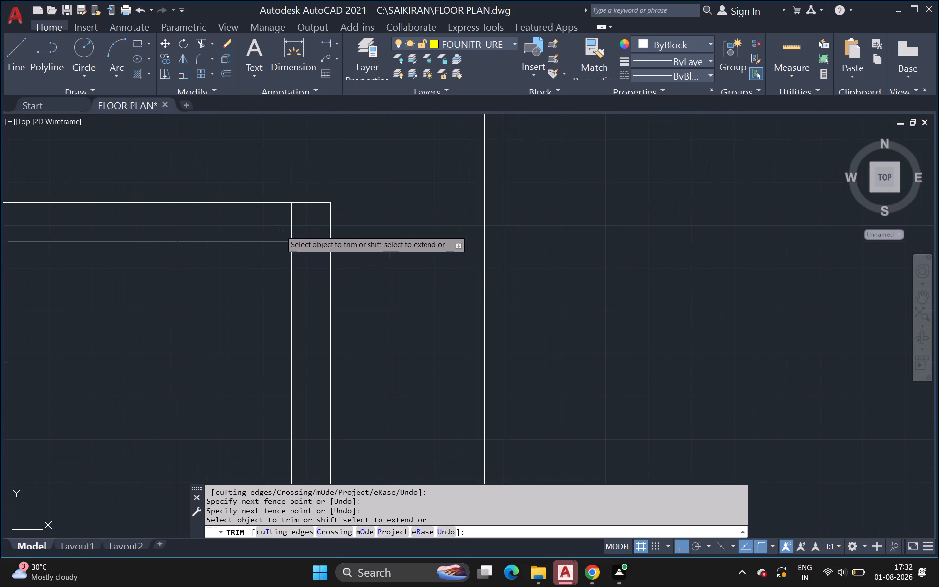
pyautogui.moveTo(275, 223); pyautogui.dragTo(311, 264)
pyautogui.scroll(-2, 306, 271)
pyautogui.moveTo(305, 273); pyautogui.dragTo(305, 273, button='middle')
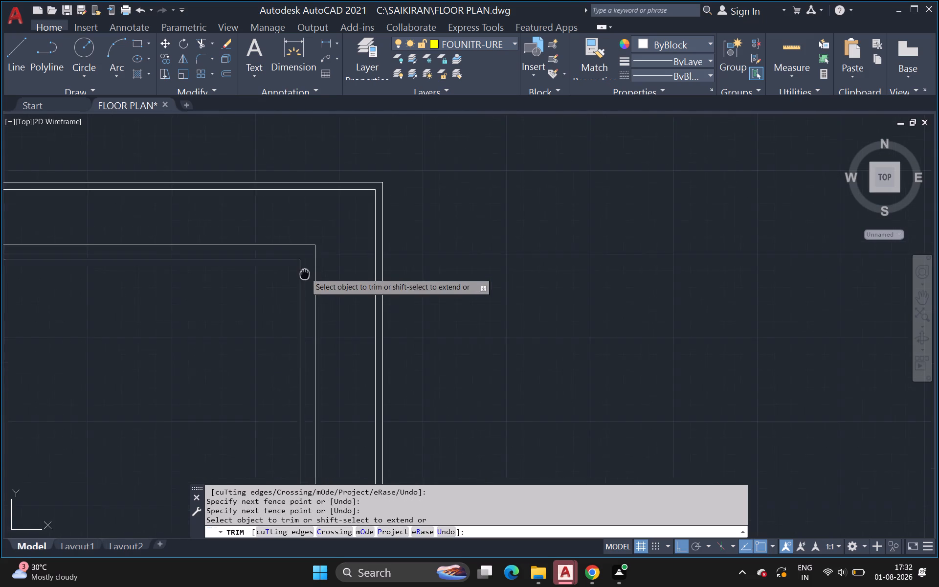
pyautogui.moveTo(305, 273); pyautogui.dragTo(346, 180, button='middle')
pyautogui.scroll(-5, 273, 348)
pyautogui.moveTo(260, 372); pyautogui.dragTo(322, 232, button='middle')
pyautogui.scroll(1, 322, 232)
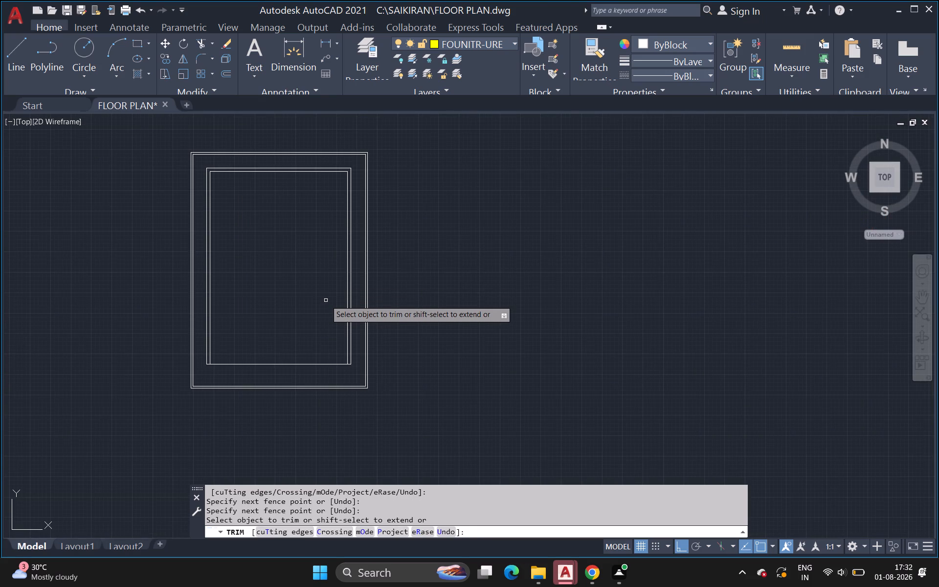
pyautogui.scroll(1, 326, 300)
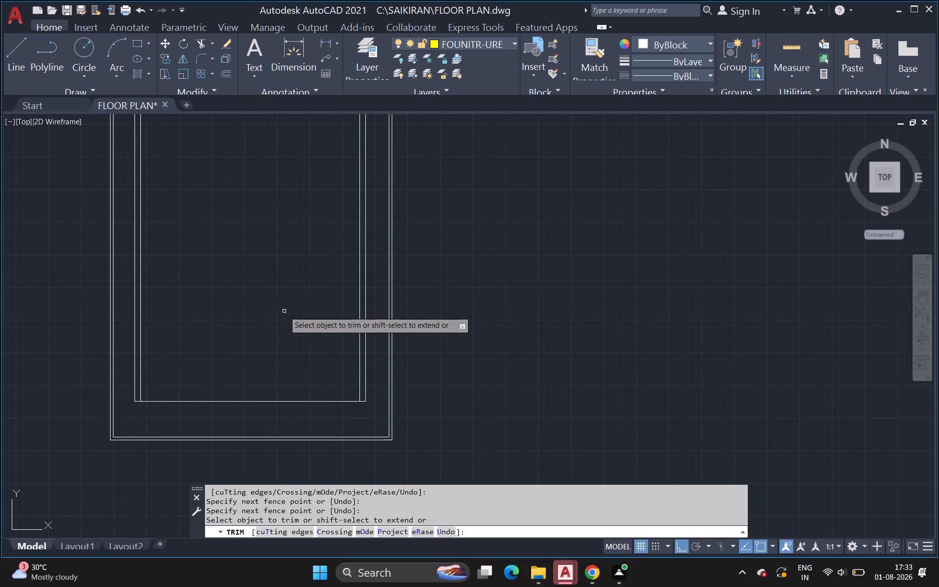
pyautogui.press('Escape')
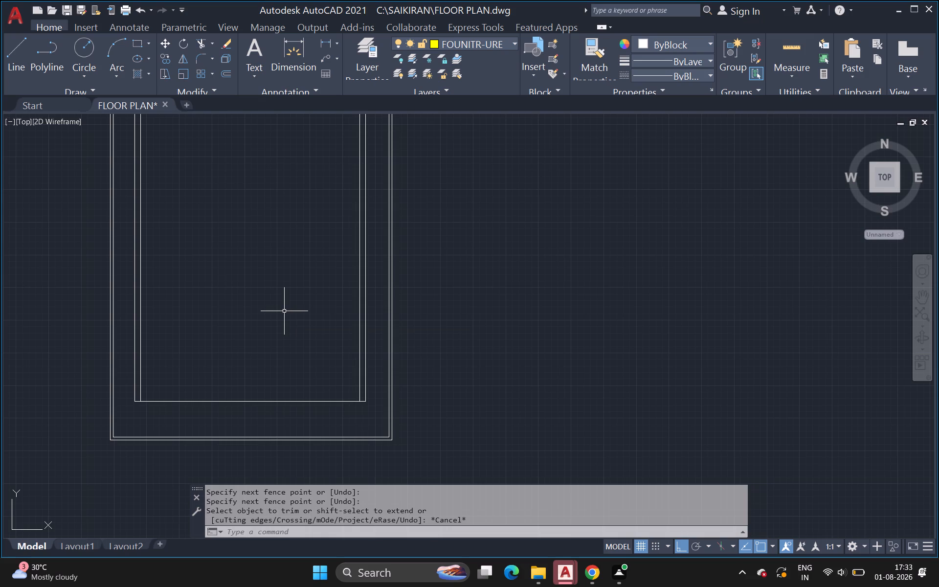
# Examine the new plan's trimmed walls and compare the layout with the furnished plan beside it.
pyautogui.scroll(-6, 194, 281)
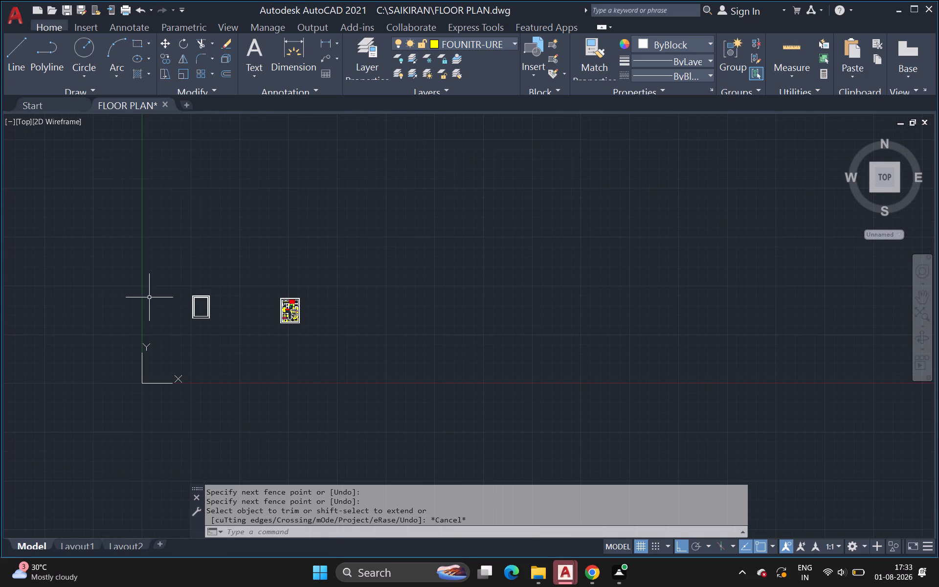
pyautogui.scroll(3, 214, 314)
pyautogui.scroll(1, 133, 308)
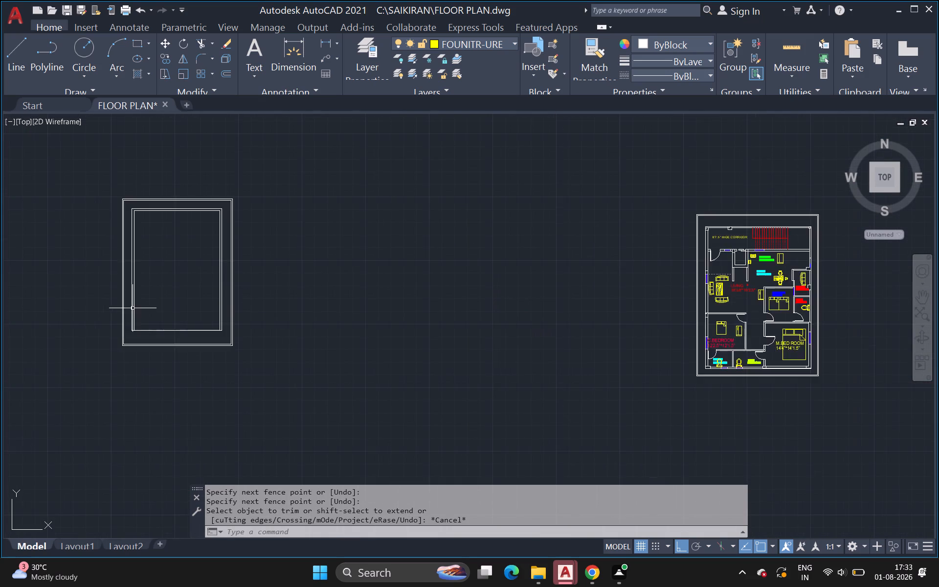
pyautogui.scroll(3, 133, 309)
pyautogui.moveTo(142, 348); pyautogui.dragTo(142, 349, button='middle')
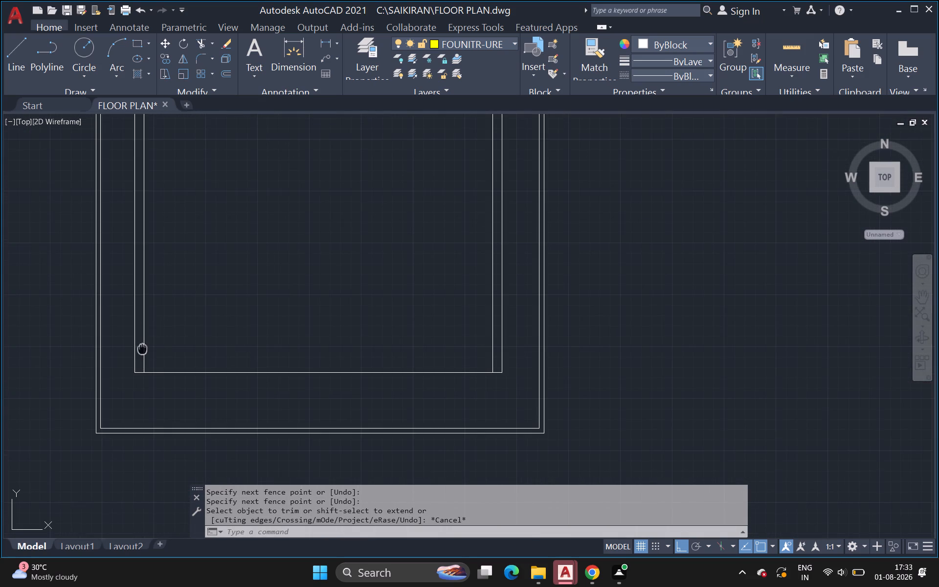
pyautogui.moveTo(142, 349); pyautogui.dragTo(46, 354, button='middle')
pyautogui.scroll(-2, 82, 353)
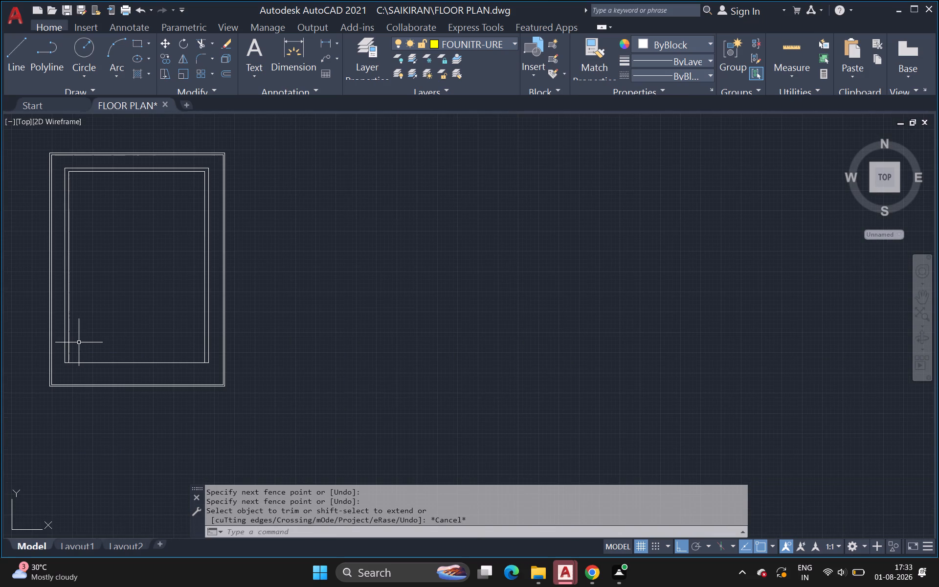
pyautogui.scroll(1, 77, 345)
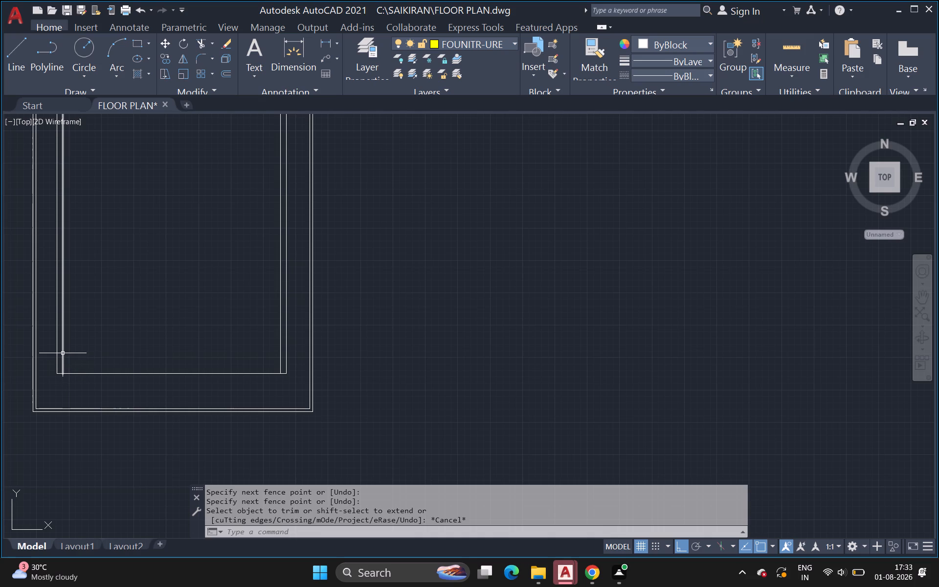
pyautogui.scroll(-1, 104, 370)
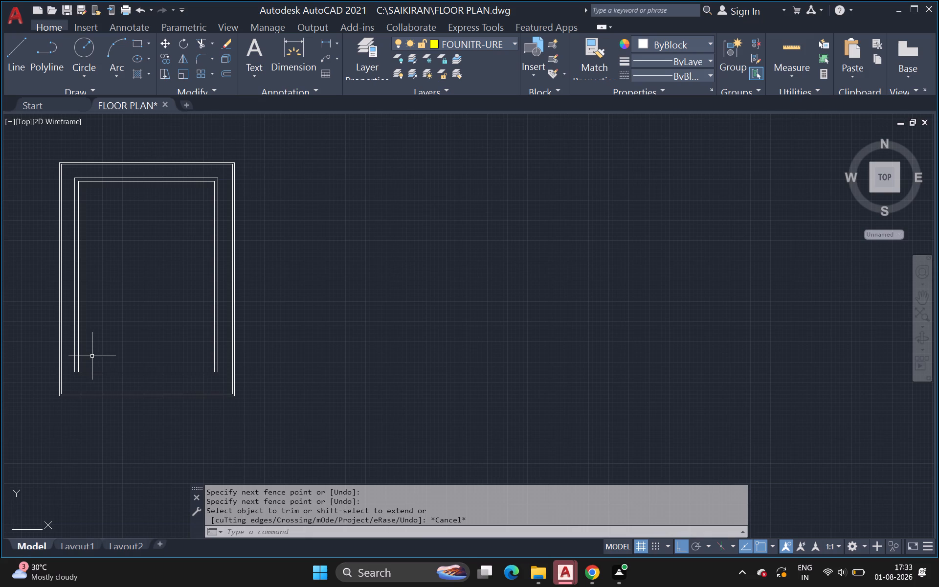
pyautogui.scroll(2, 58, 199)
pyautogui.click(86, 122)
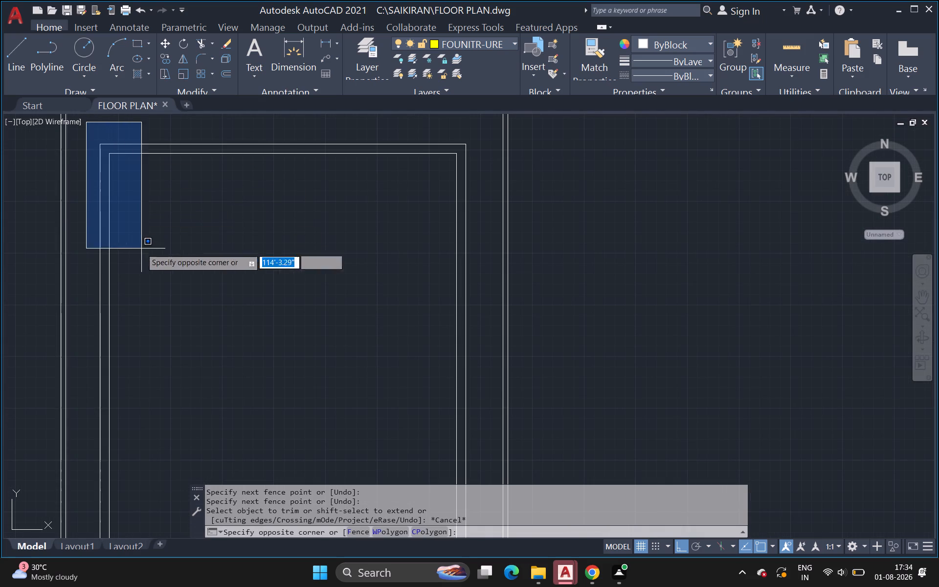
pyautogui.scroll(-3, 182, 348)
pyautogui.moveTo(180, 351); pyautogui.dragTo(166, 352, button='middle')
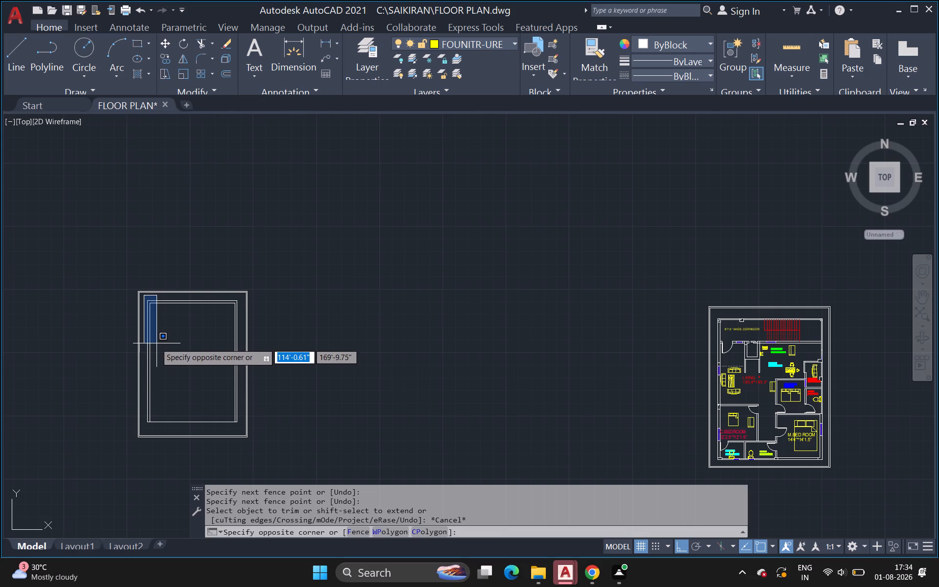
pyautogui.press('Escape')
pyautogui.scroll(2, 159, 318)
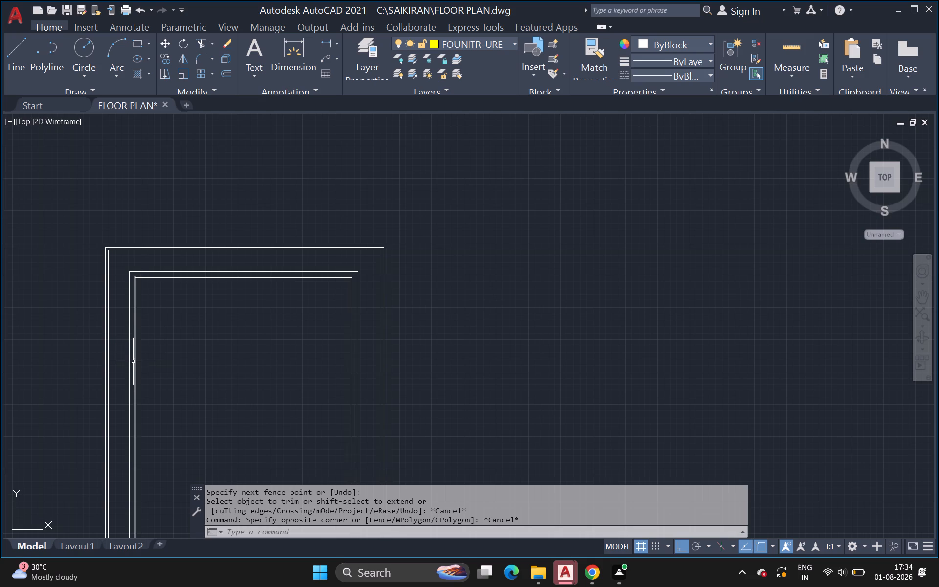
pyautogui.scroll(-2, 135, 378)
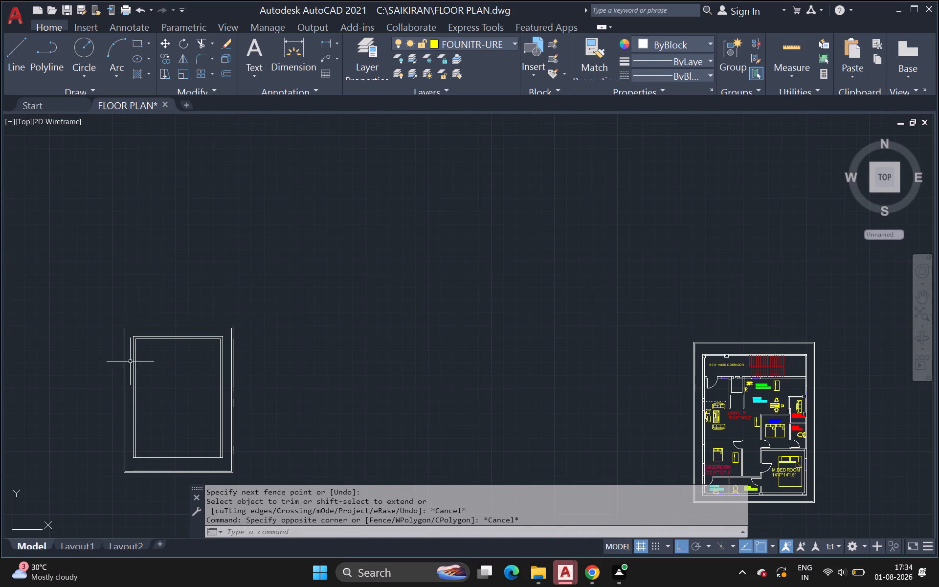
pyautogui.moveTo(91, 358); pyautogui.dragTo(0, 232, button='middle')
pyautogui.scroll(-1, 169, 291)
pyautogui.moveTo(169, 293); pyautogui.dragTo(214, 292, button='middle')
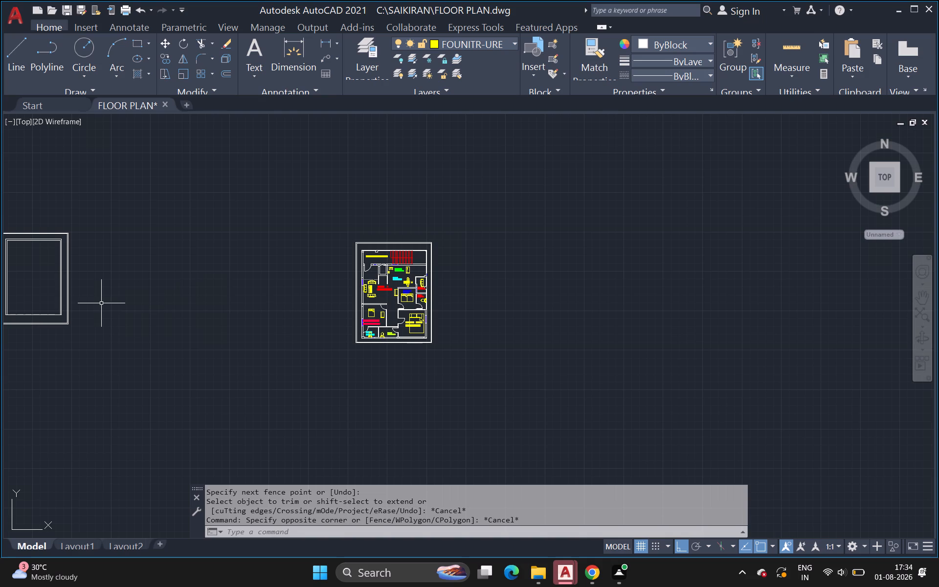
pyautogui.moveTo(127, 297); pyautogui.dragTo(251, 285, button='middle')
pyautogui.scroll(2, 177, 297)
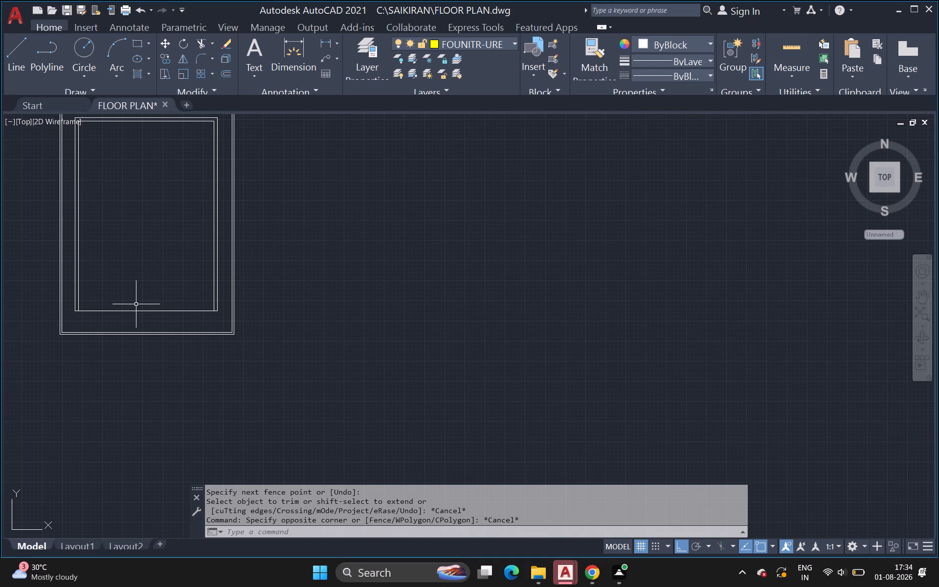
pyautogui.scroll(2, 134, 304)
pyautogui.scroll(-2, 167, 262)
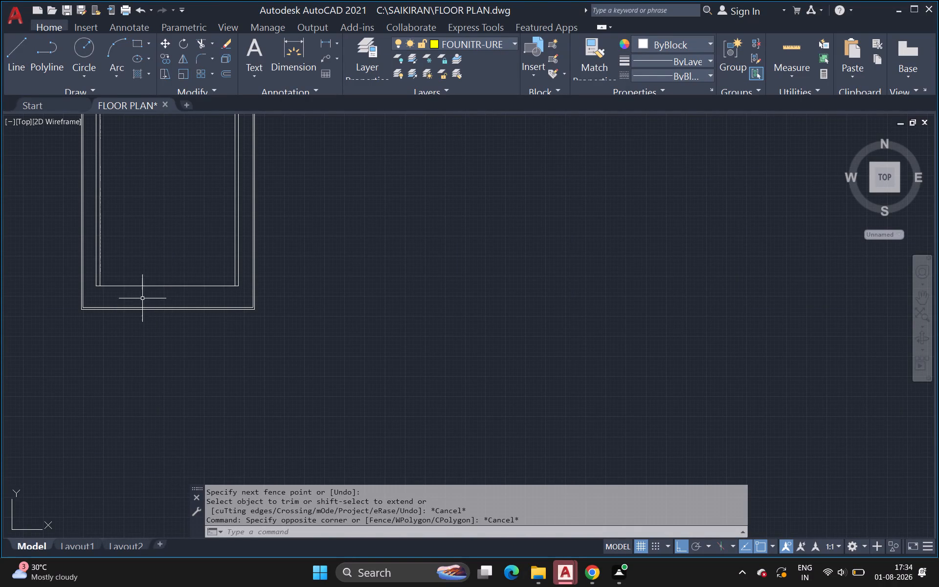
# Draw a line from the 9" walls' outer lower-right corner, about 1'-4" downward, continuing 14'3" to the left.
pyautogui.scroll(1, 142, 298)
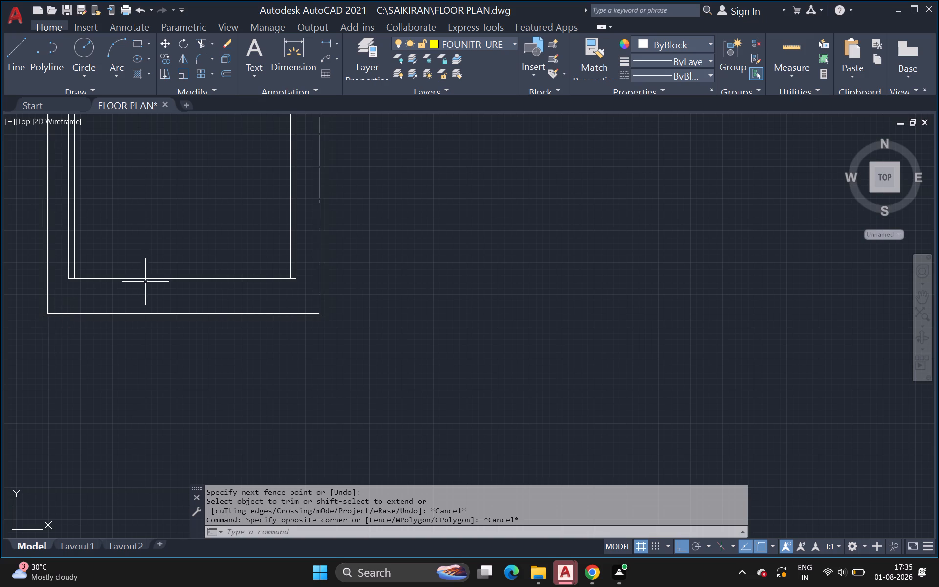
pyautogui.scroll(1, 165, 279)
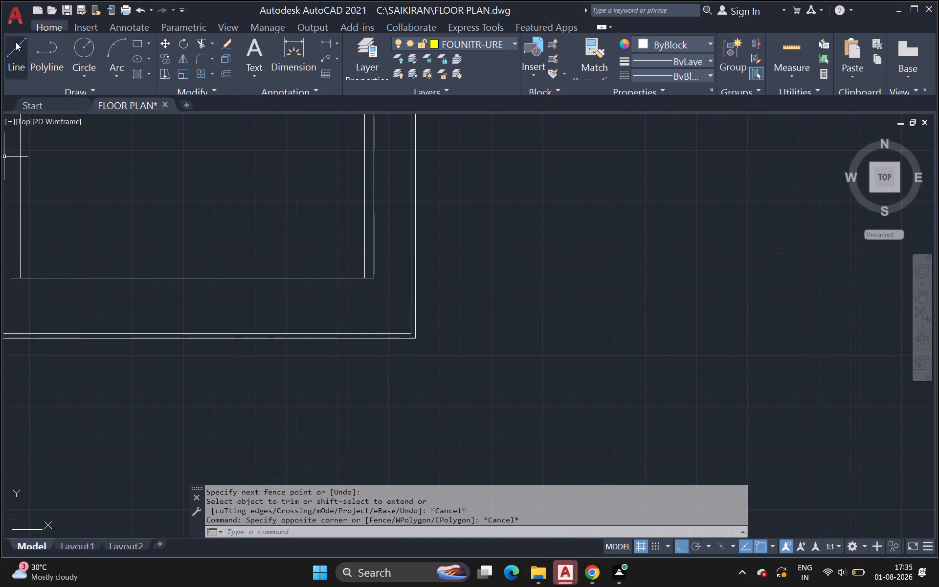
pyautogui.click(16, 43)
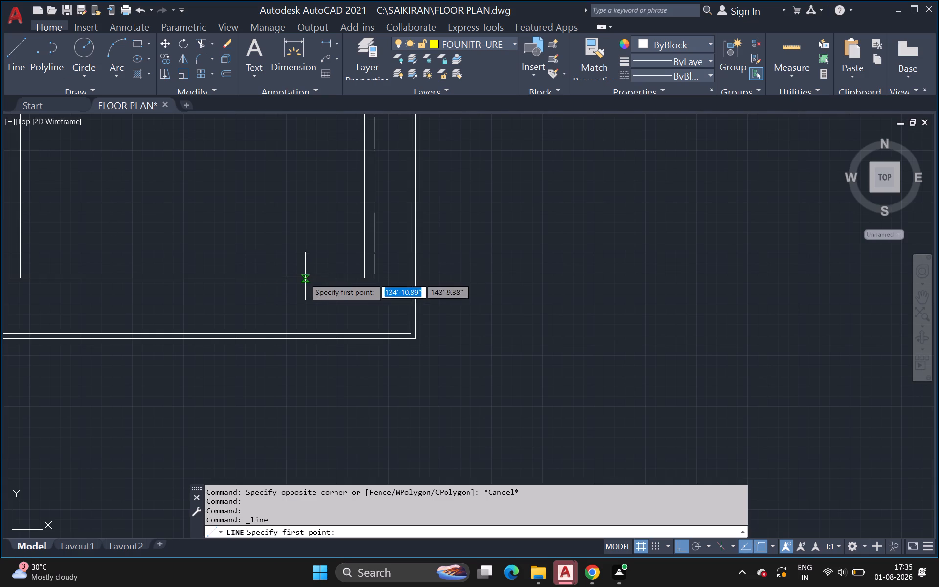
pyautogui.scroll(1, 336, 291)
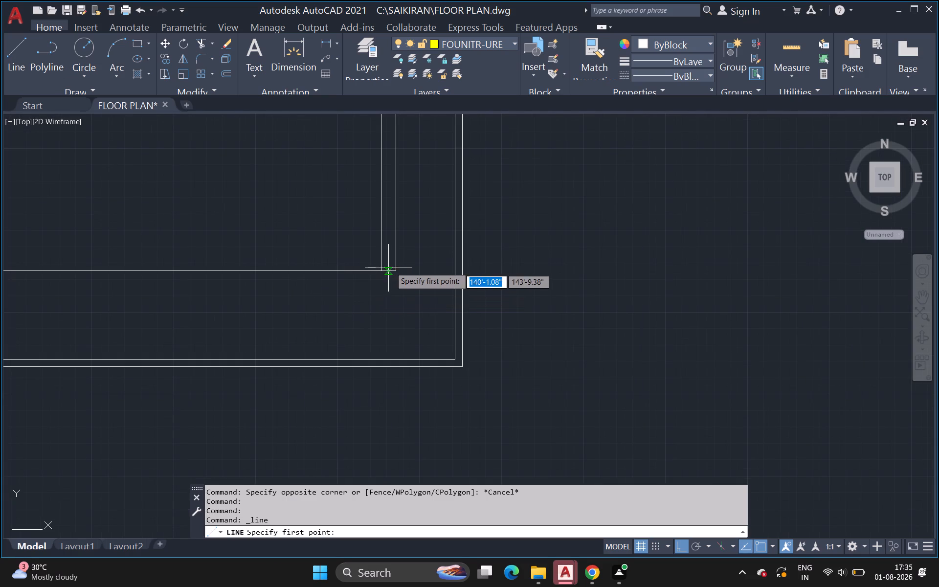
pyautogui.click(395, 269)
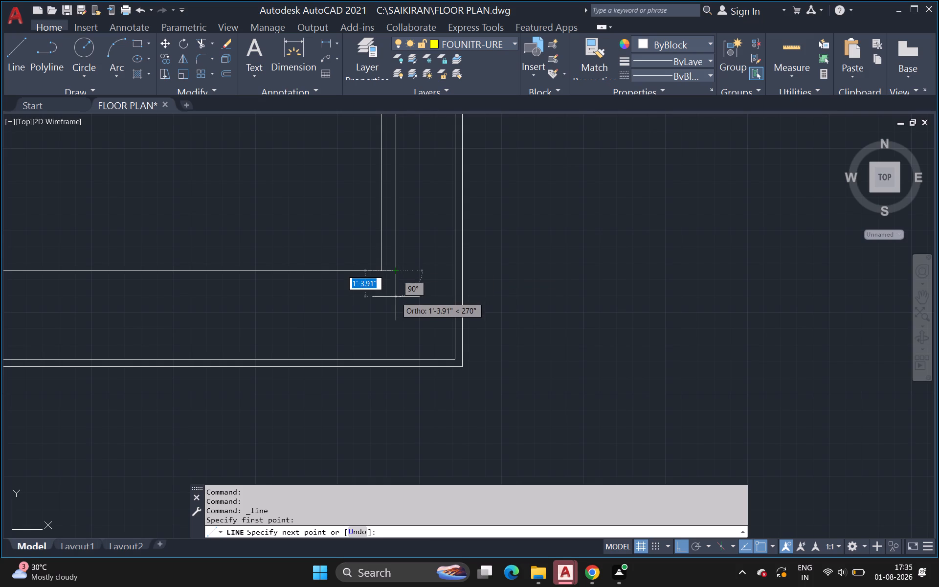
pyautogui.click(396, 297)
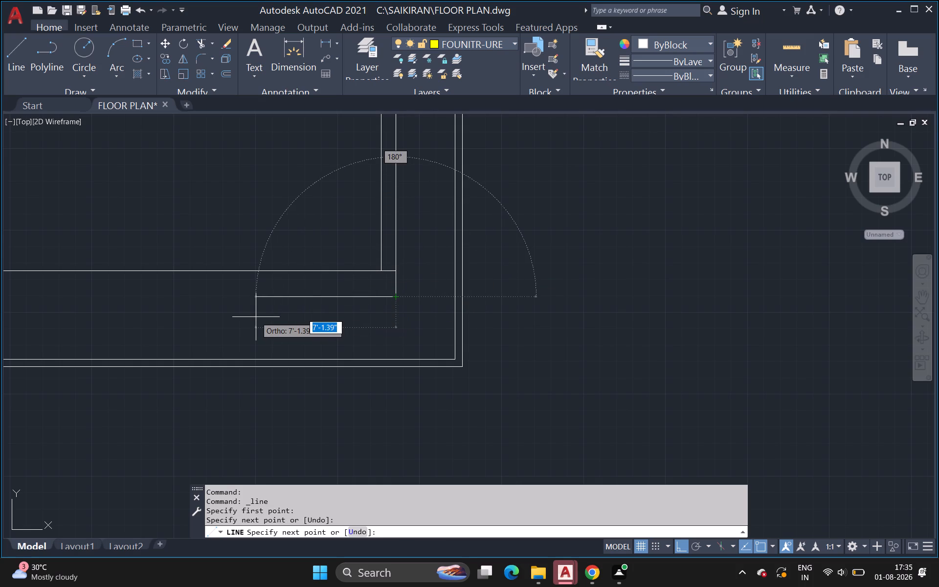
pyautogui.press('1')
pyautogui.press('4')
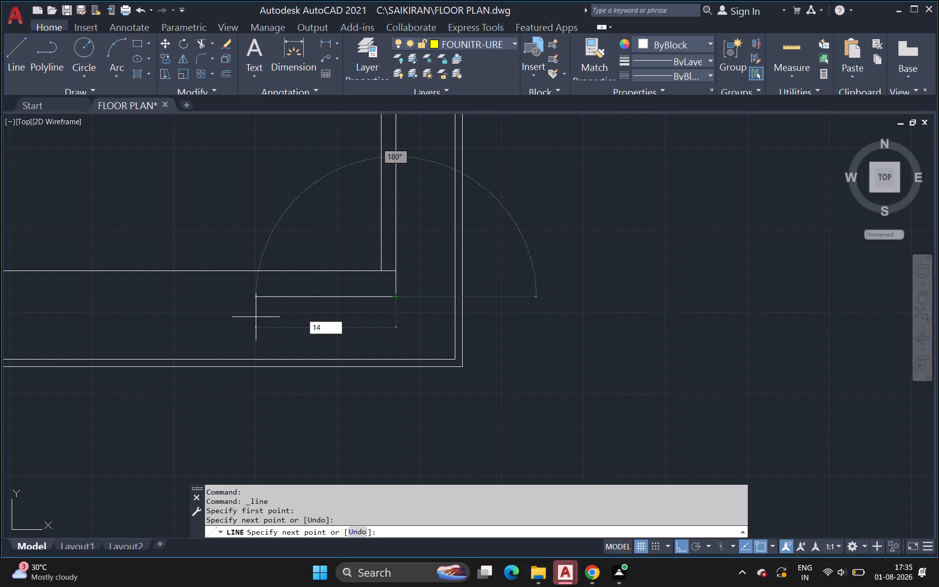
pyautogui.press("'")
pyautogui.press('3')
pyautogui.press('Return')
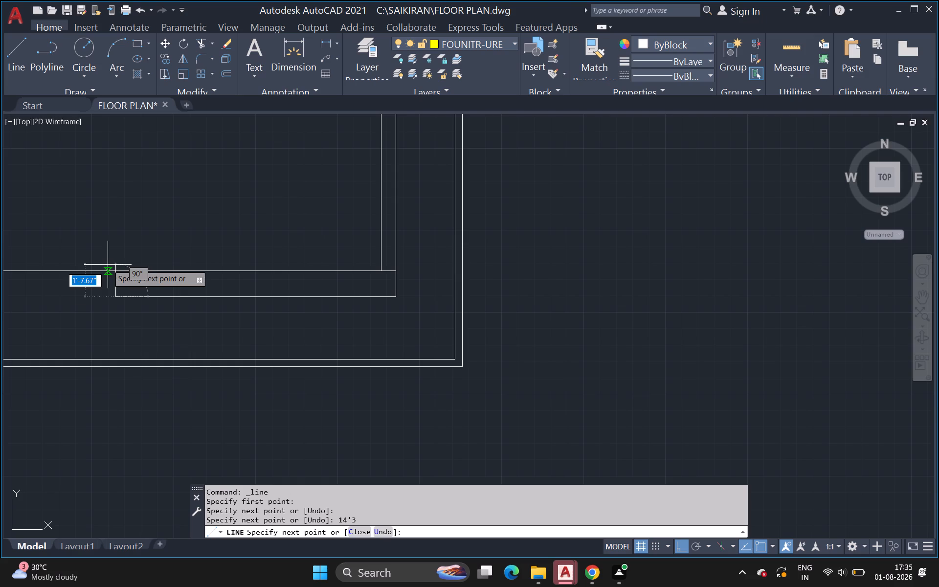
# Close the projection's left side with a vertical line up to the bottom wall line, and end the line.
pyautogui.scroll(2, 110, 273)
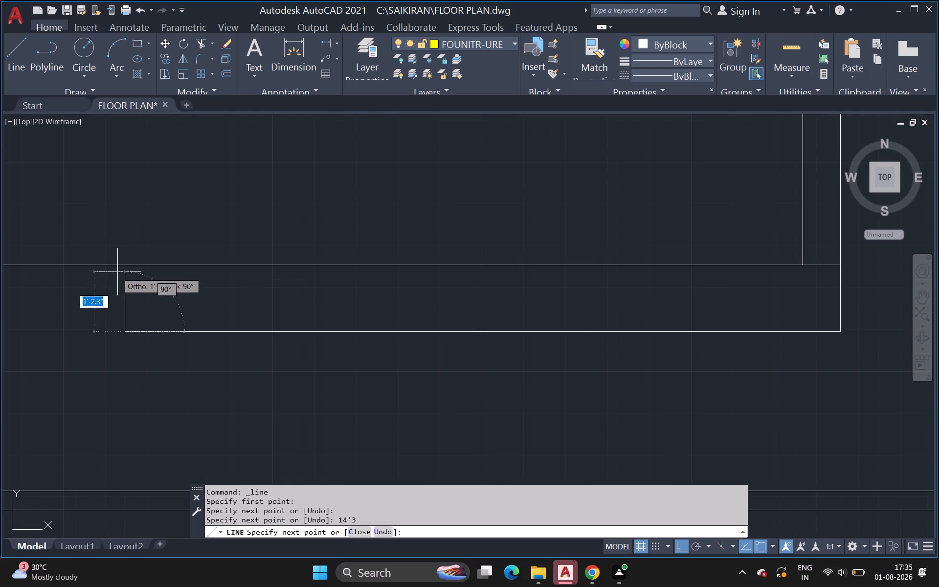
pyautogui.click(124, 266)
pyautogui.moveTo(146, 243); pyautogui.dragTo(149, 274, button='middle')
pyautogui.scroll(-1, 148, 251)
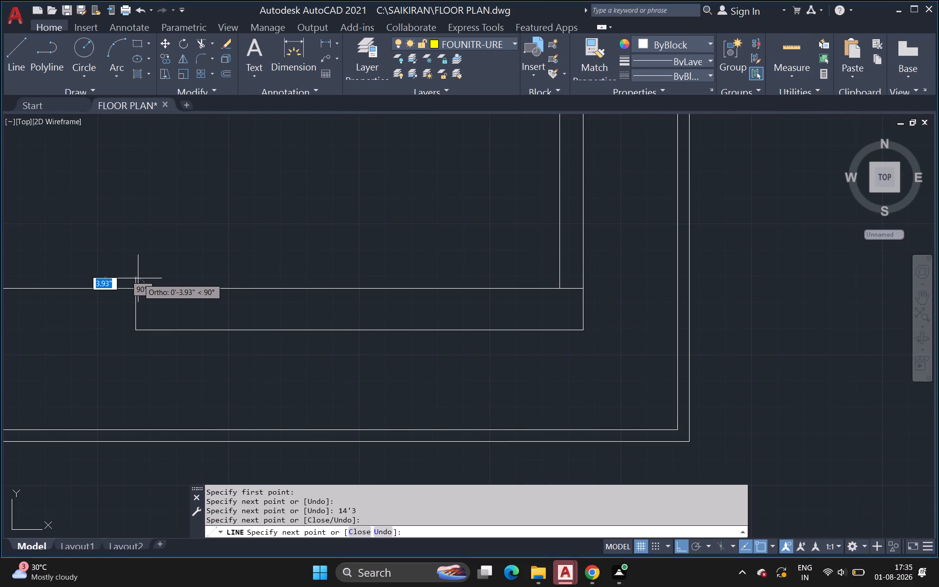
pyautogui.moveTo(224, 279); pyautogui.dragTo(157, 338, button='middle')
pyautogui.scroll(-1, 182, 319)
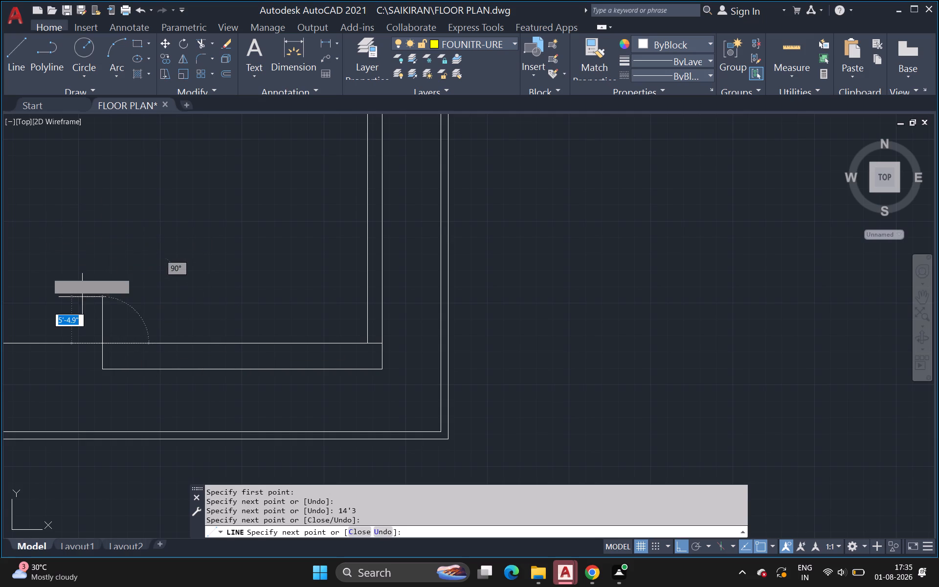
pyautogui.press('Escape')
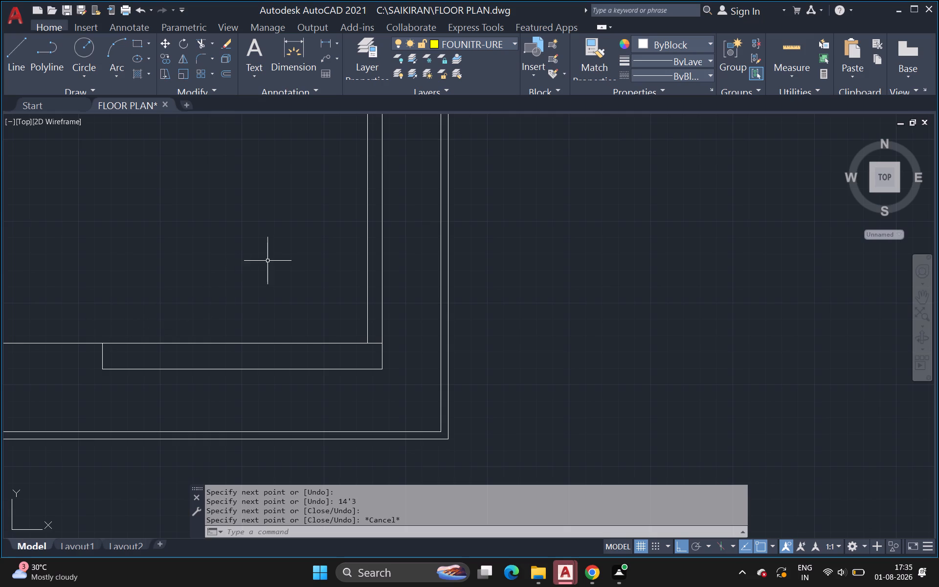
# Trim the bottom wall line across the top of the new projection, between its left side and the right wall.
pyautogui.moveTo(349, 244); pyautogui.dragTo(342, 308, button='middle')
pyautogui.scroll(-1, 345, 293)
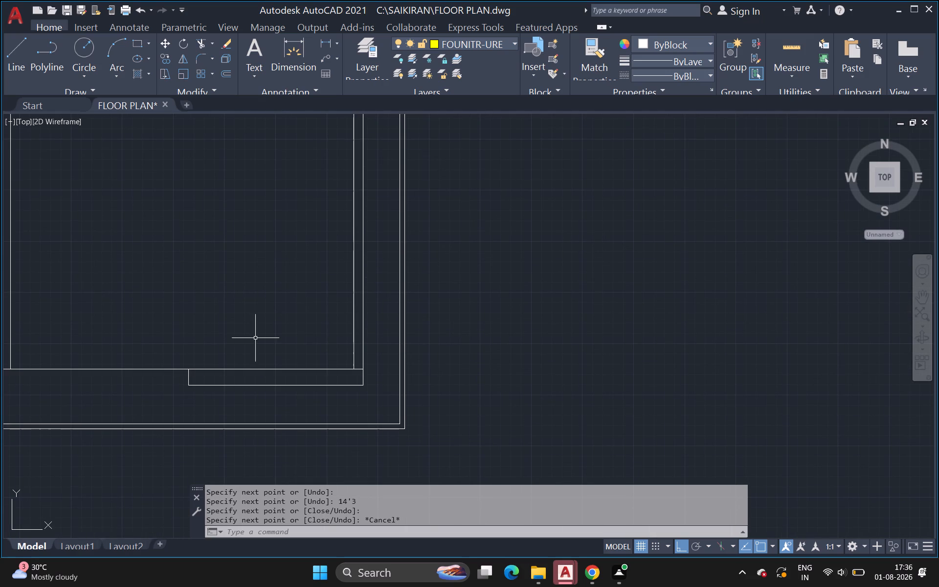
pyautogui.press('t')
pyautogui.write('RB')
pyautogui.press('space')
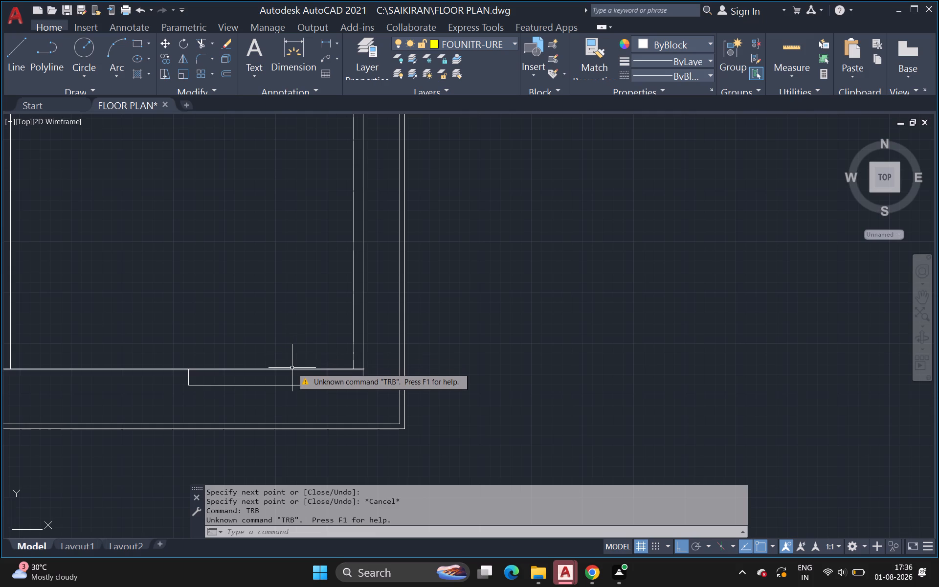
pyautogui.press('t')
pyautogui.press('r')
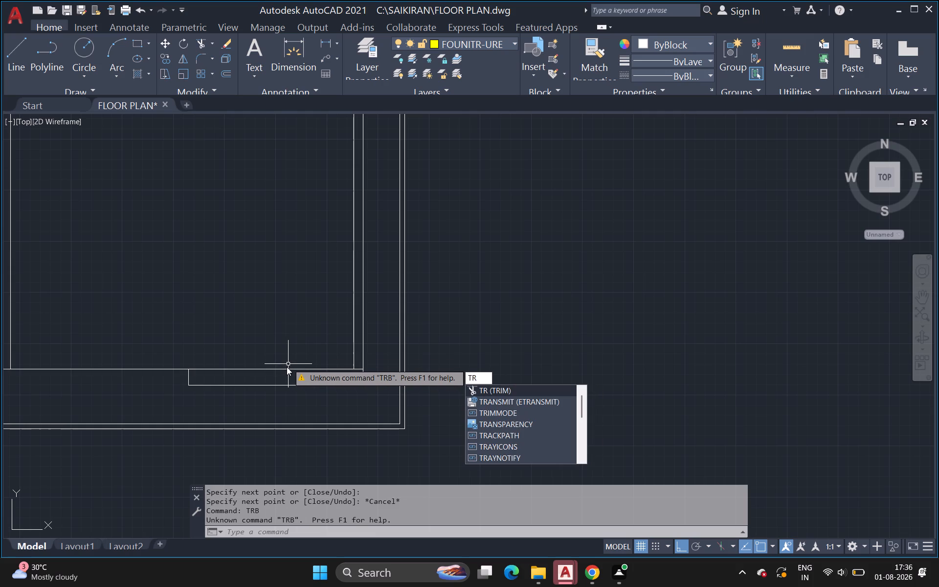
pyautogui.press('Escape')
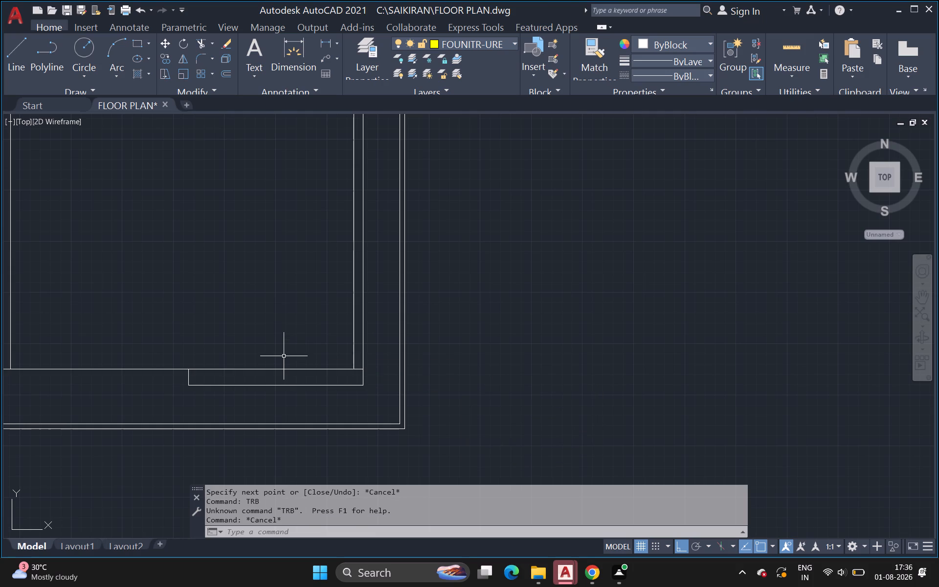
pyautogui.press('t')
pyautogui.press('r')
pyautogui.press('space')
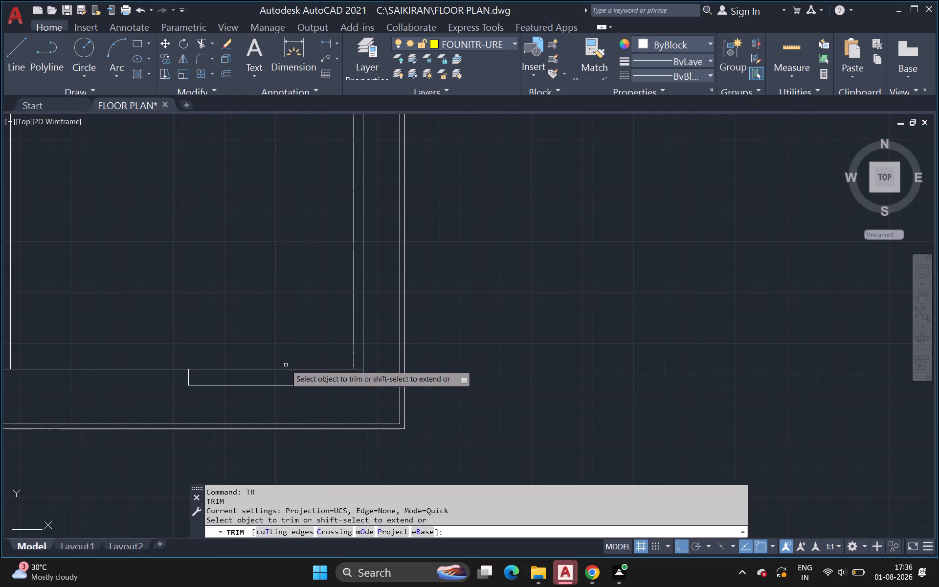
pyautogui.click(286, 369)
pyautogui.press('Escape')
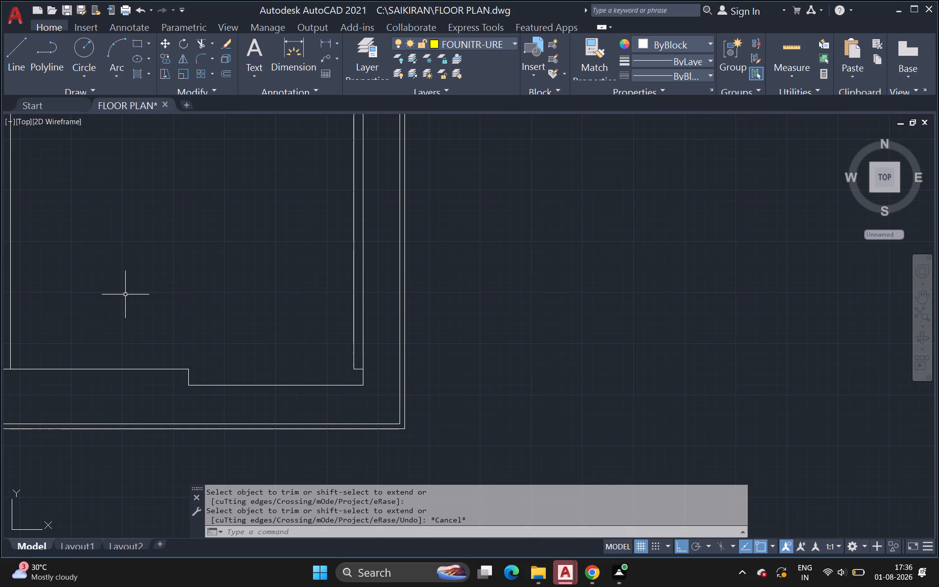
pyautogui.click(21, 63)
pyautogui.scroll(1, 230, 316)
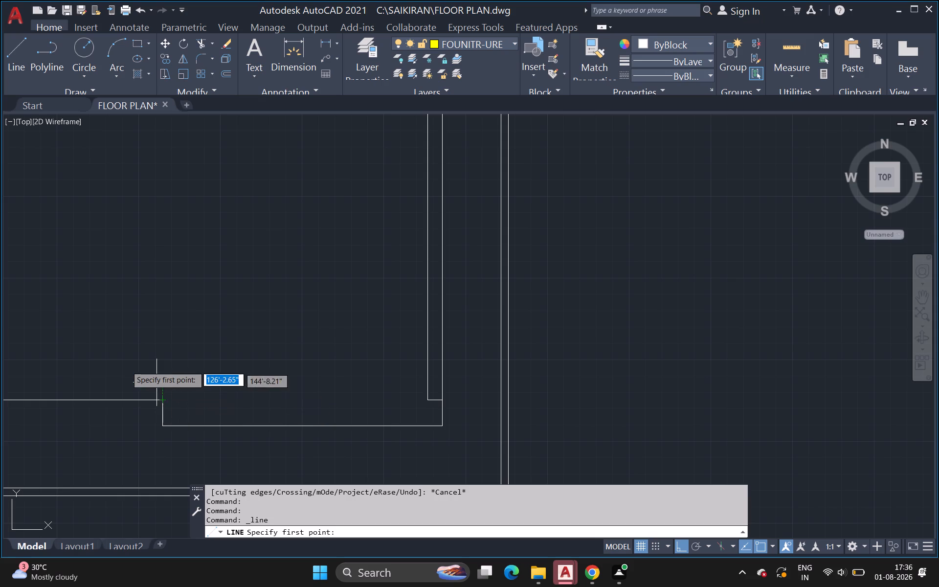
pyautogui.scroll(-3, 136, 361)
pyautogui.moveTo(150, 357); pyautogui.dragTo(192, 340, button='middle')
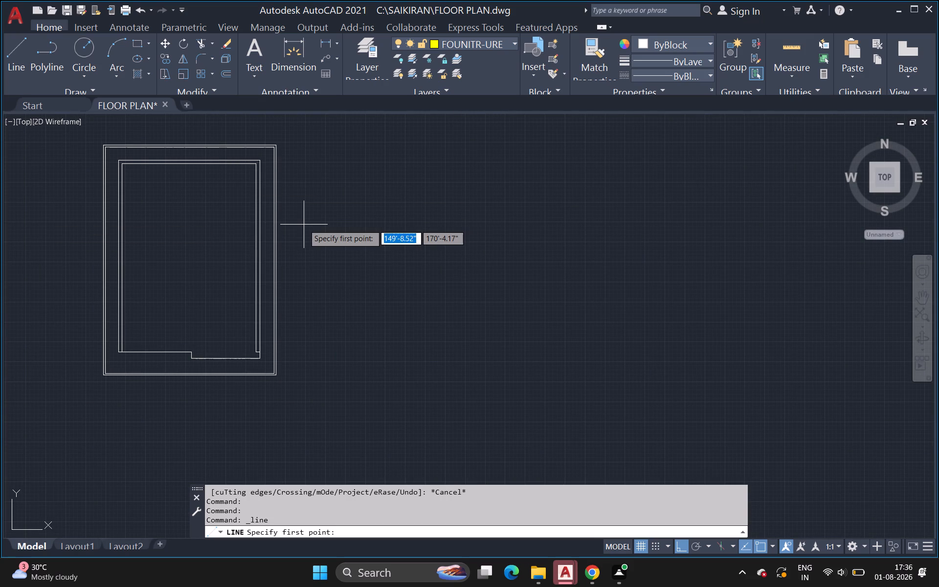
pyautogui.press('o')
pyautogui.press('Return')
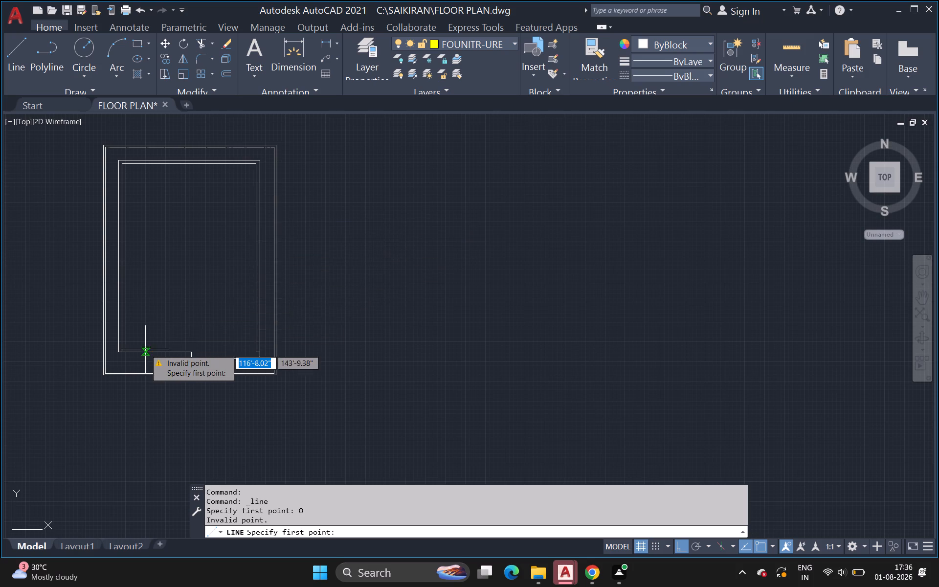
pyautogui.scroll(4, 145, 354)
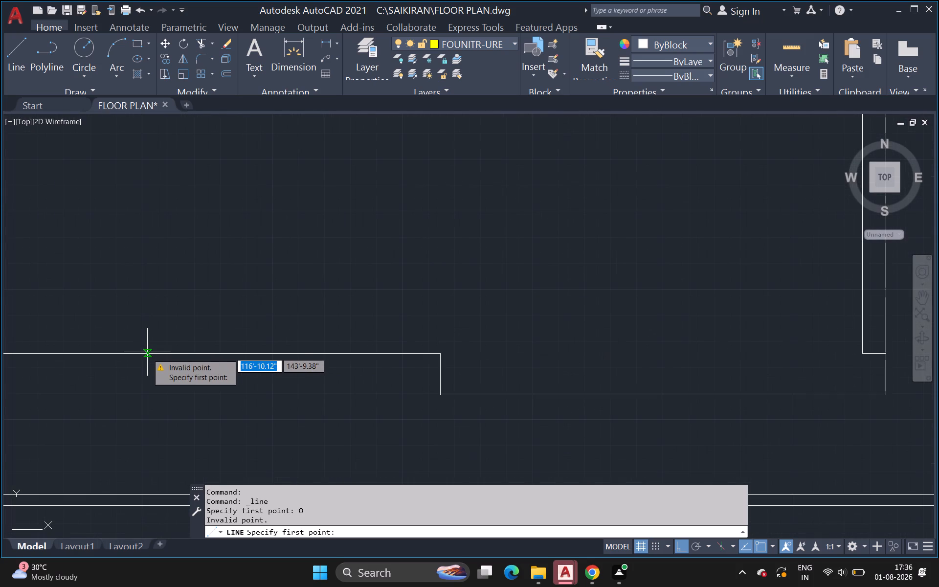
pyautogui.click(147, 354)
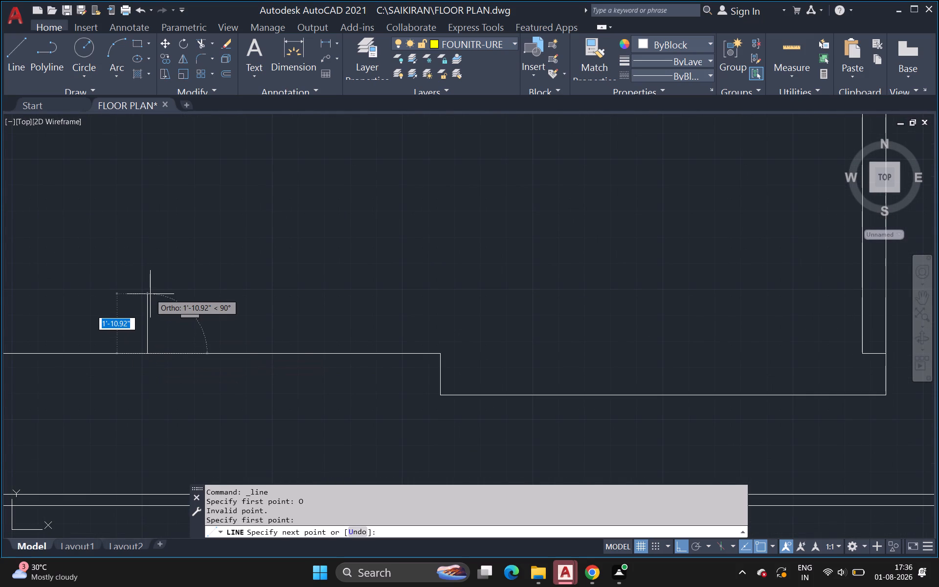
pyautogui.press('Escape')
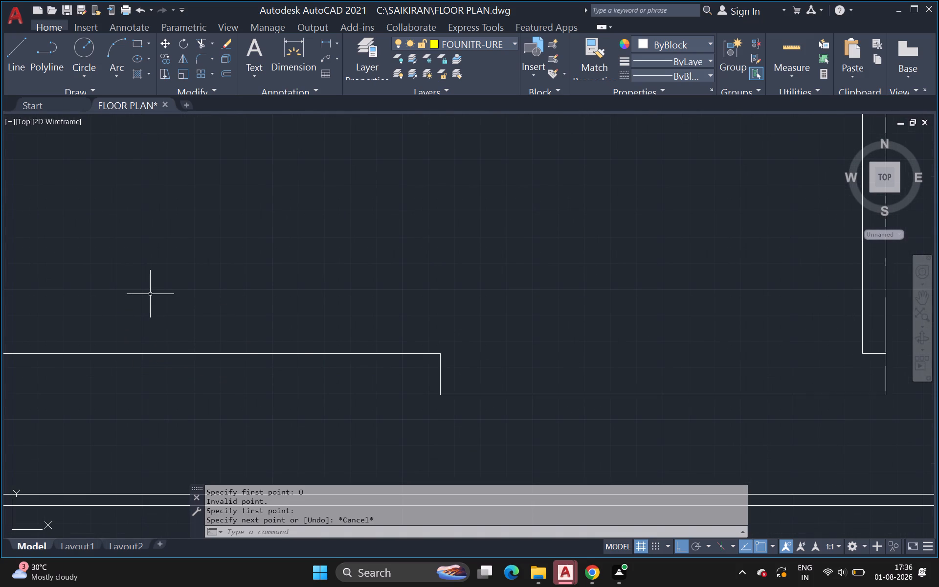
# Offset the remaining bottom wall line 9" upward into the plan, to the left of the projection.
pyautogui.press('o')
pyautogui.press('Return')
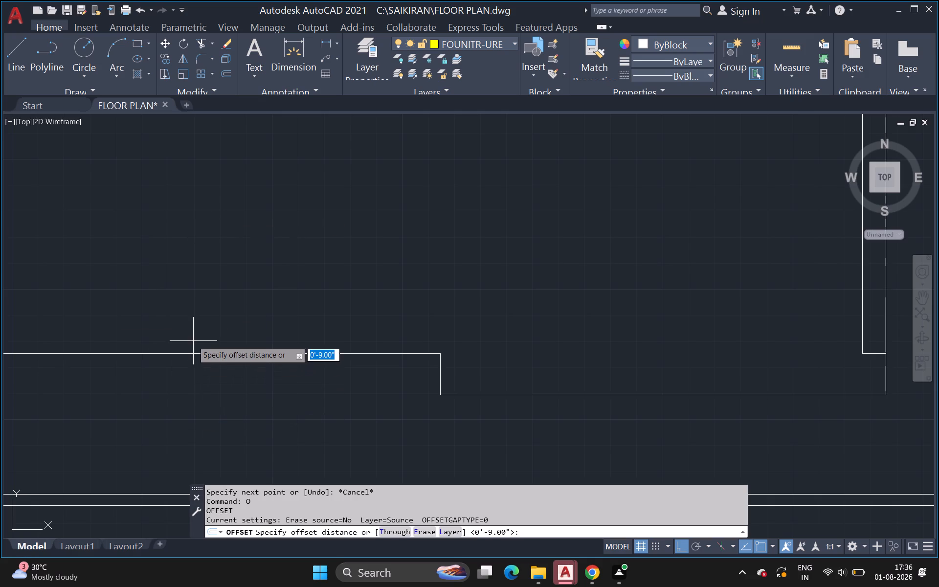
pyautogui.click(193, 353)
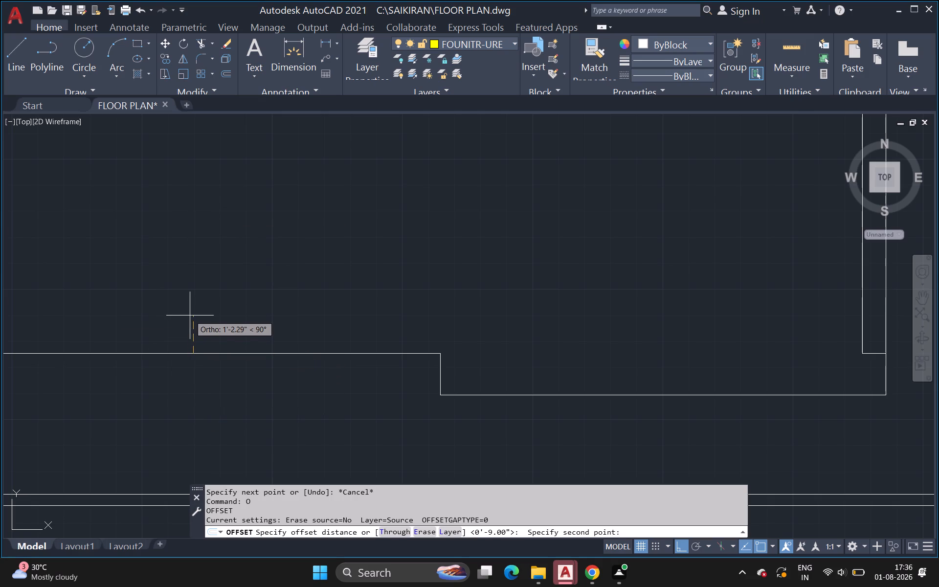
pyautogui.press('9')
pyautogui.hotkey('shift', '"')
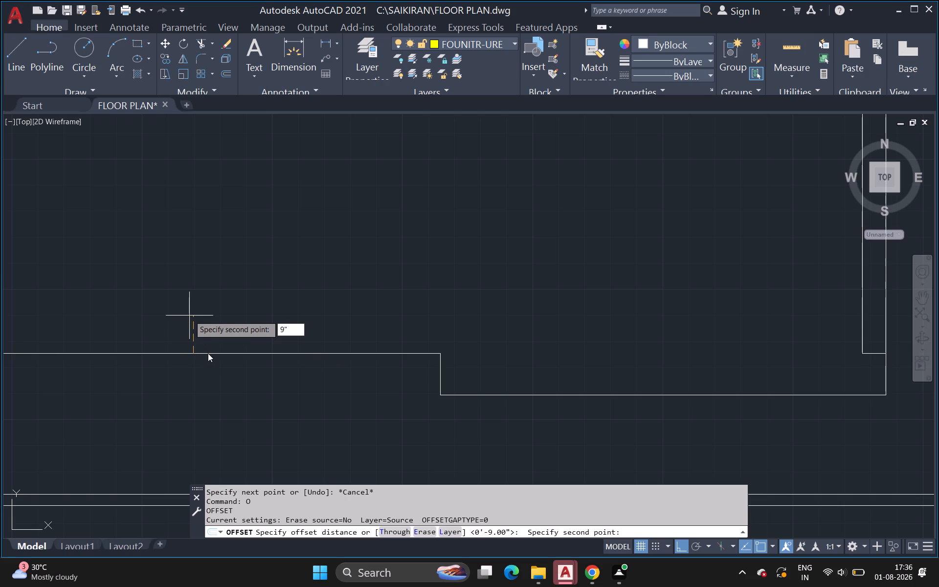
pyautogui.press('Return')
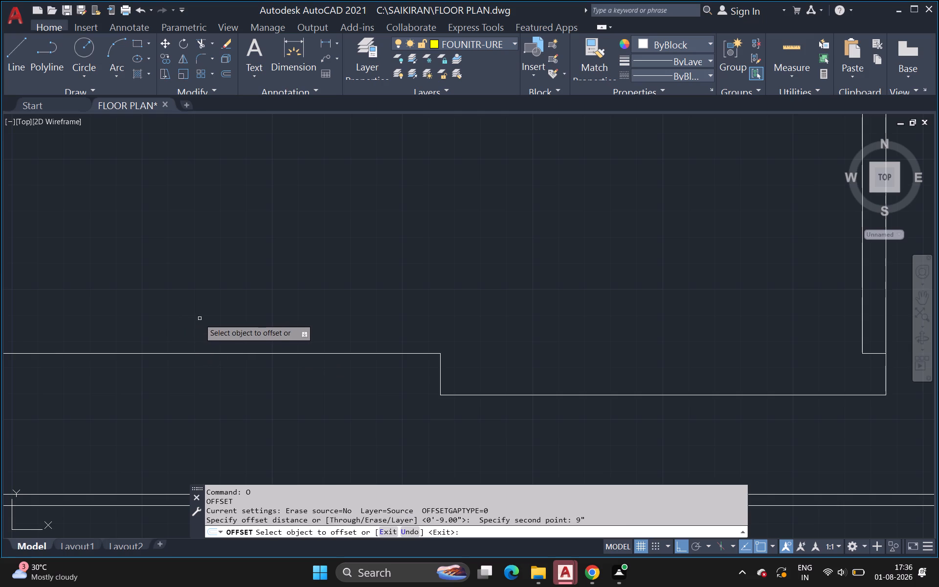
pyautogui.click(199, 354)
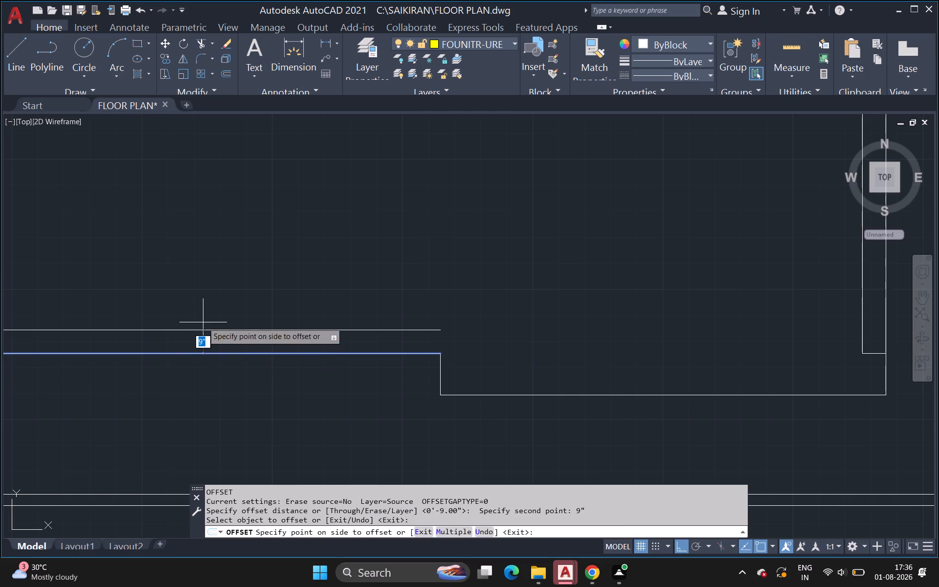
pyautogui.click(203, 322)
pyautogui.moveTo(308, 324); pyautogui.dragTo(210, 373, button='middle')
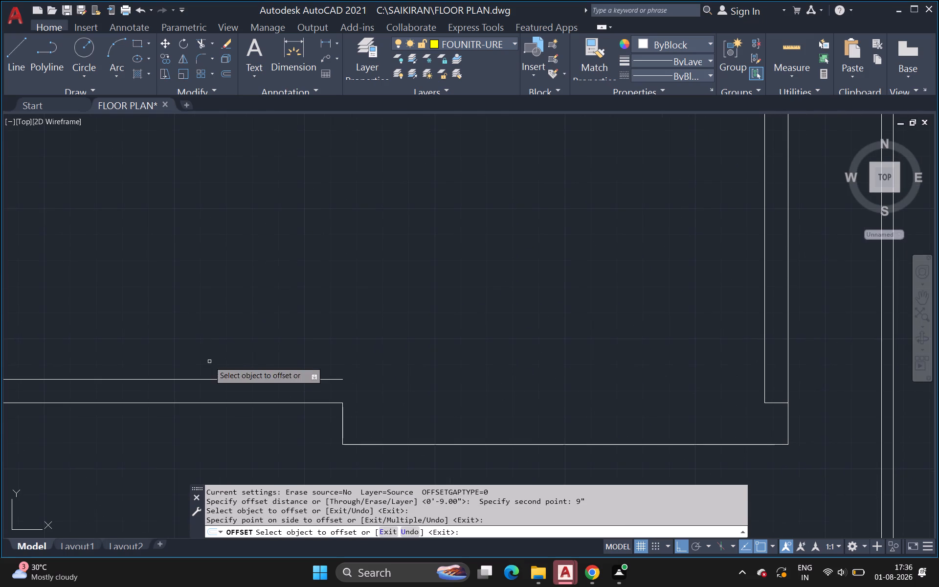
pyautogui.press('Escape')
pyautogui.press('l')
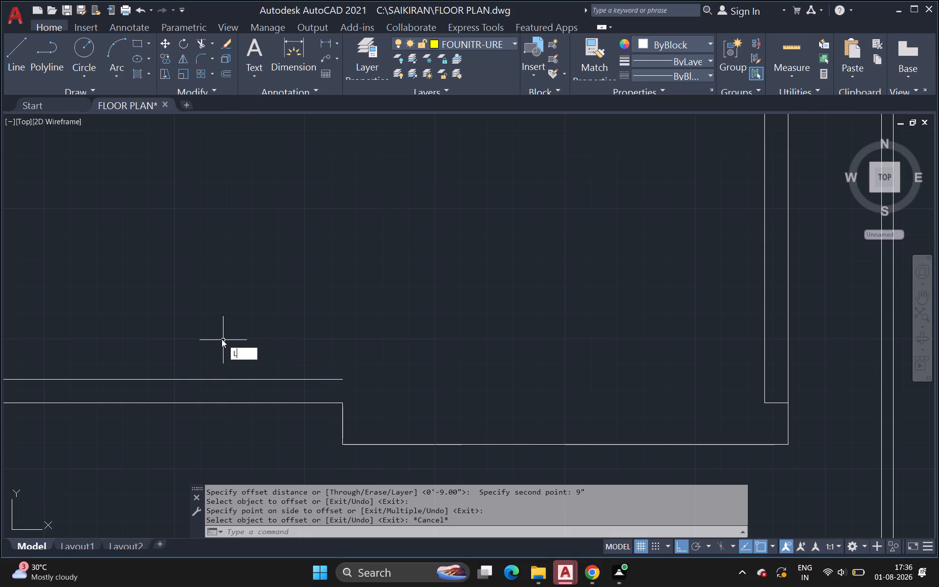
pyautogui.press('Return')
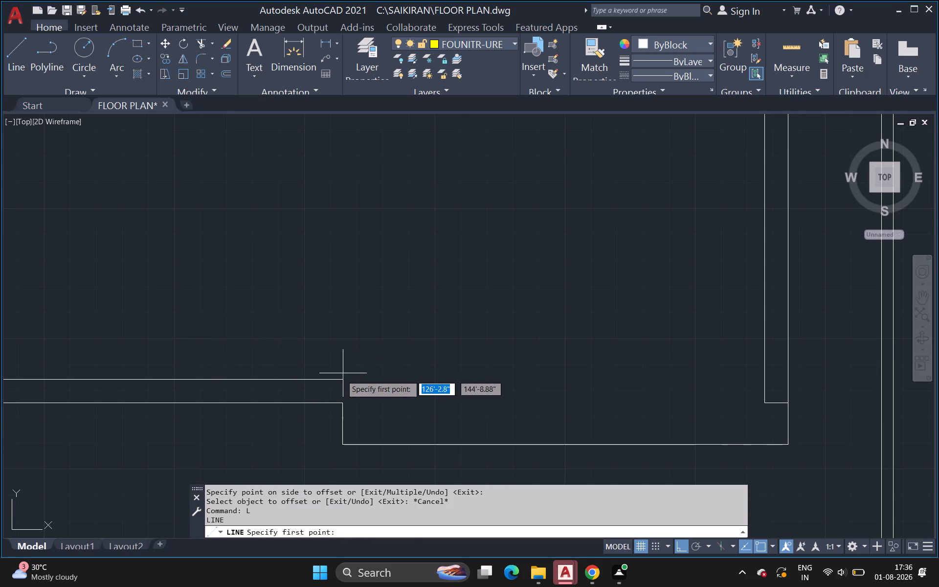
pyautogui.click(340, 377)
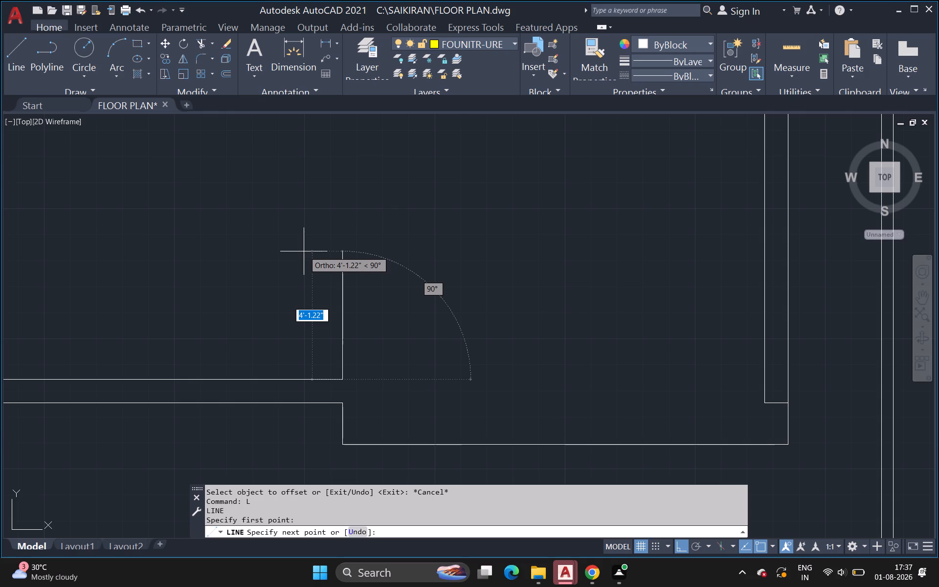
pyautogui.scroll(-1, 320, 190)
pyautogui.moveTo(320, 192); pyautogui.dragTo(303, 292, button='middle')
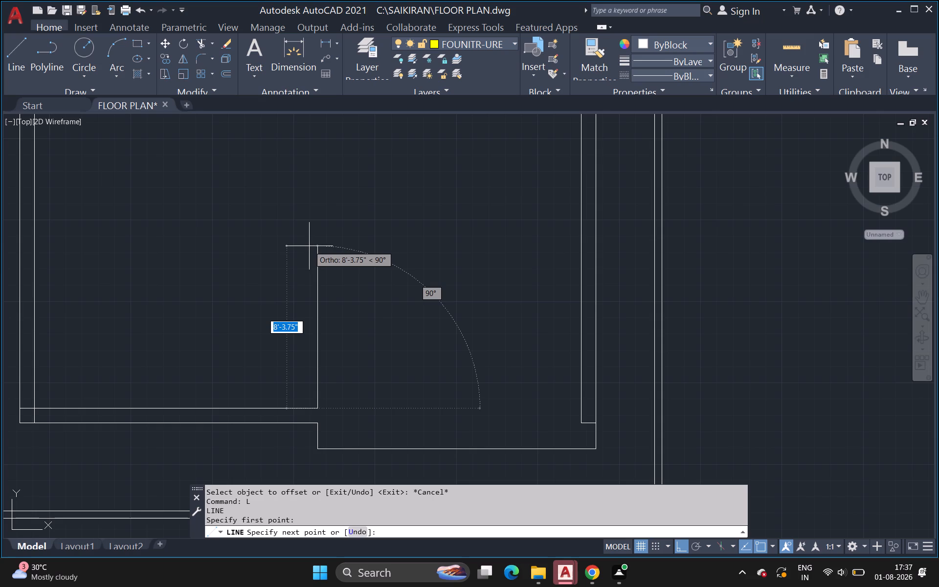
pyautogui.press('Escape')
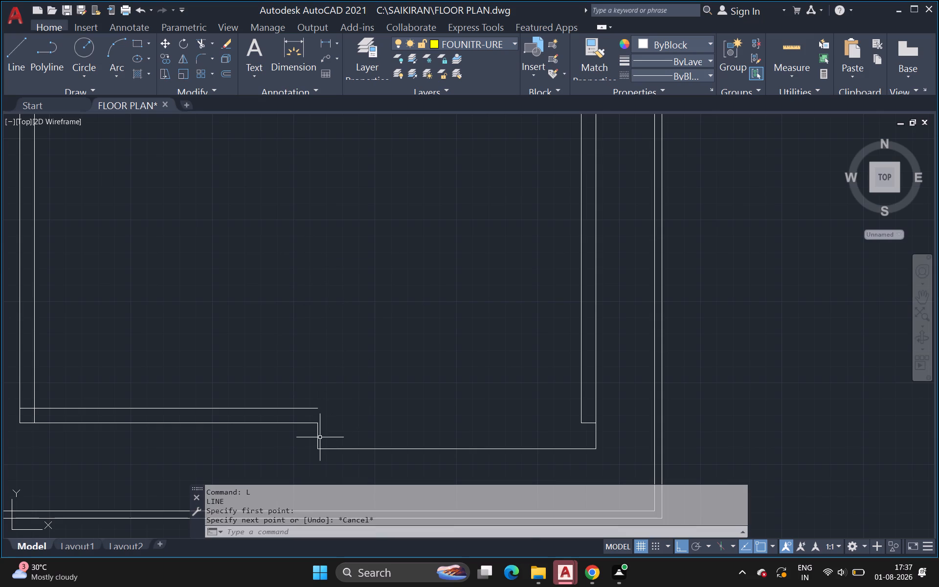
# Erase the bottom projection's short left side and redraw it from the outer bottom wall line's end to the projection's lower-left corner.
pyautogui.click(316, 437)
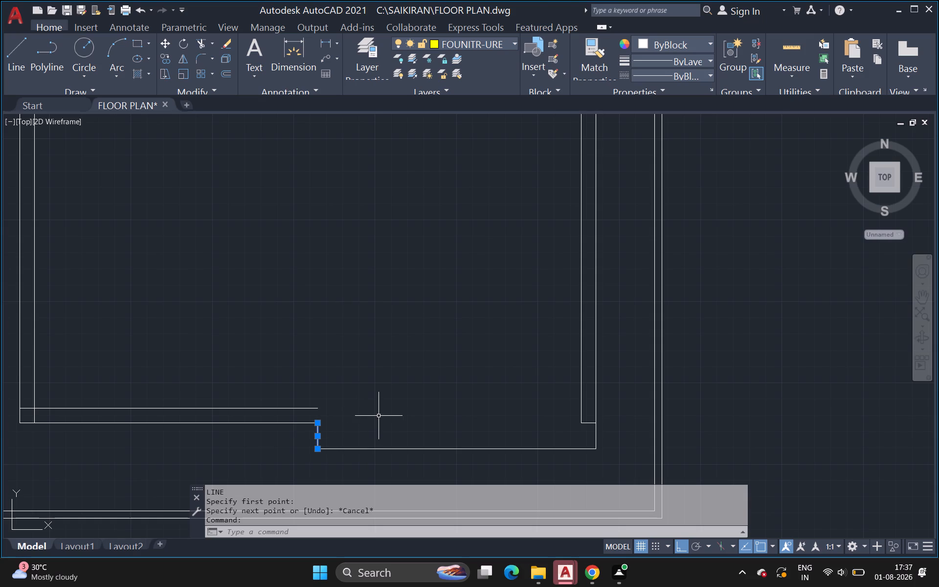
pyautogui.press('Delete')
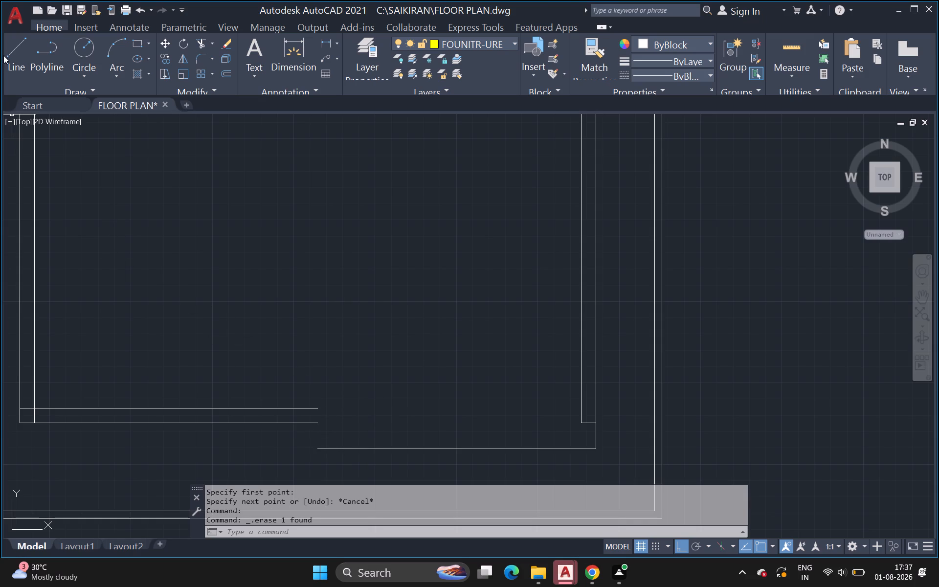
pyautogui.click(10, 51)
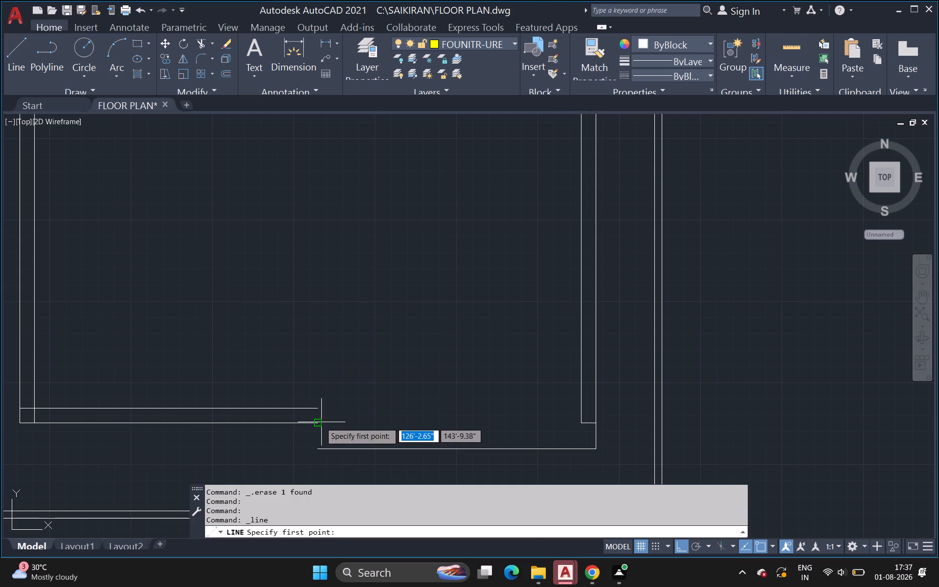
pyautogui.click(319, 422)
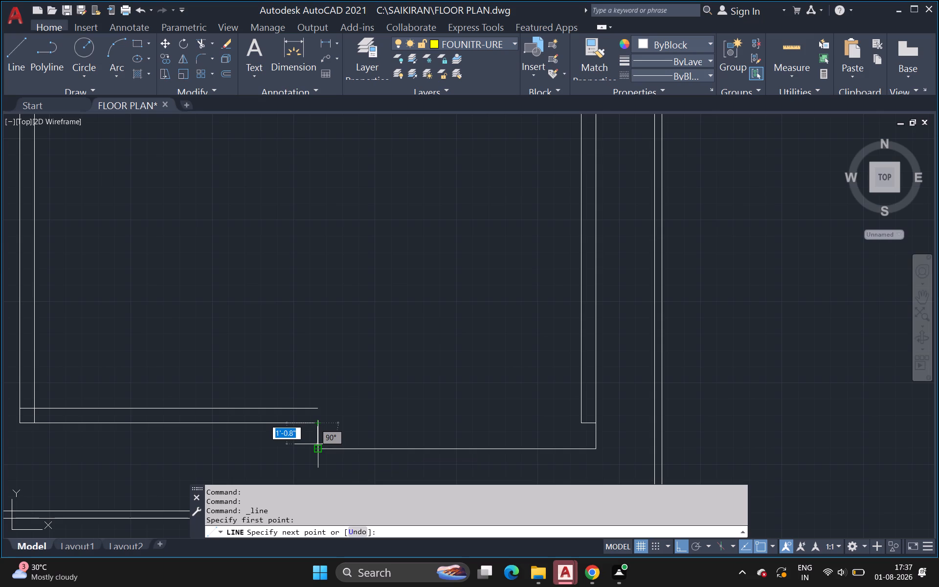
pyautogui.click(318, 445)
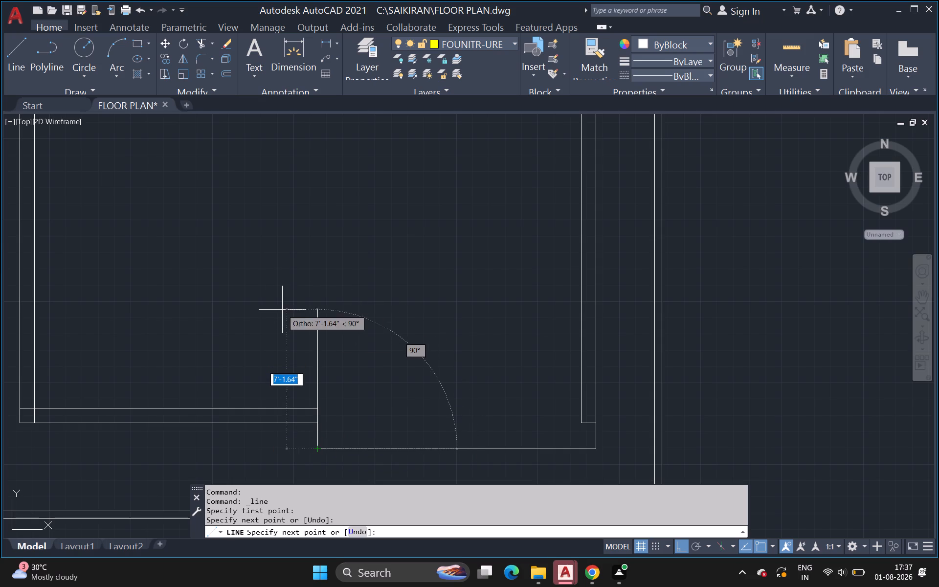
pyautogui.press('Escape')
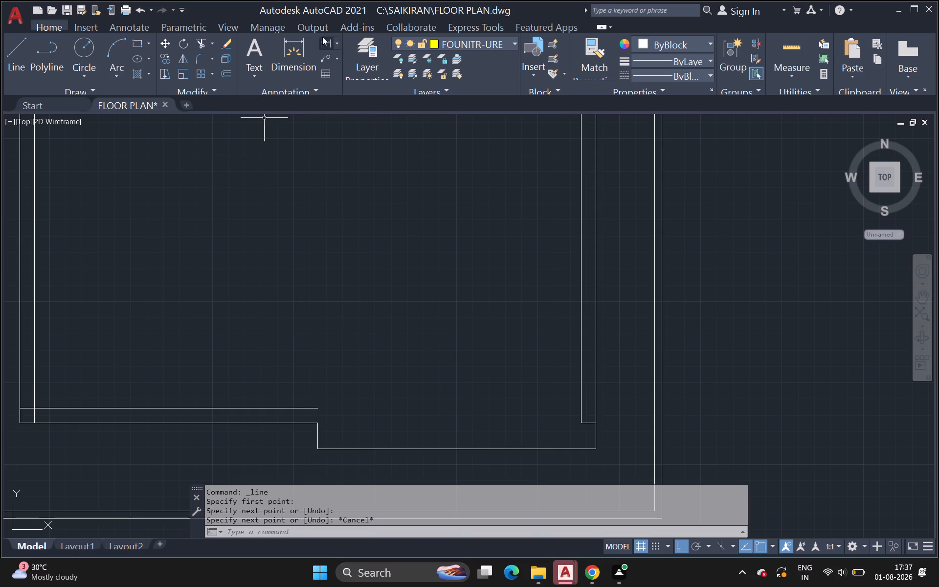
# Check the length of the projection's left side with a linear dimension, without placing it.
pyautogui.click(322, 37)
pyautogui.scroll(1, 313, 417)
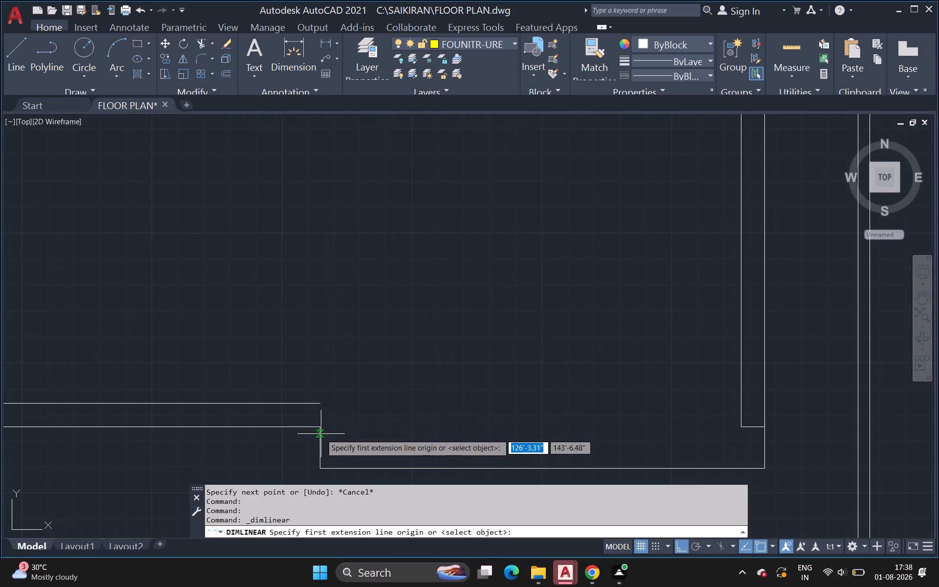
pyautogui.click(317, 431)
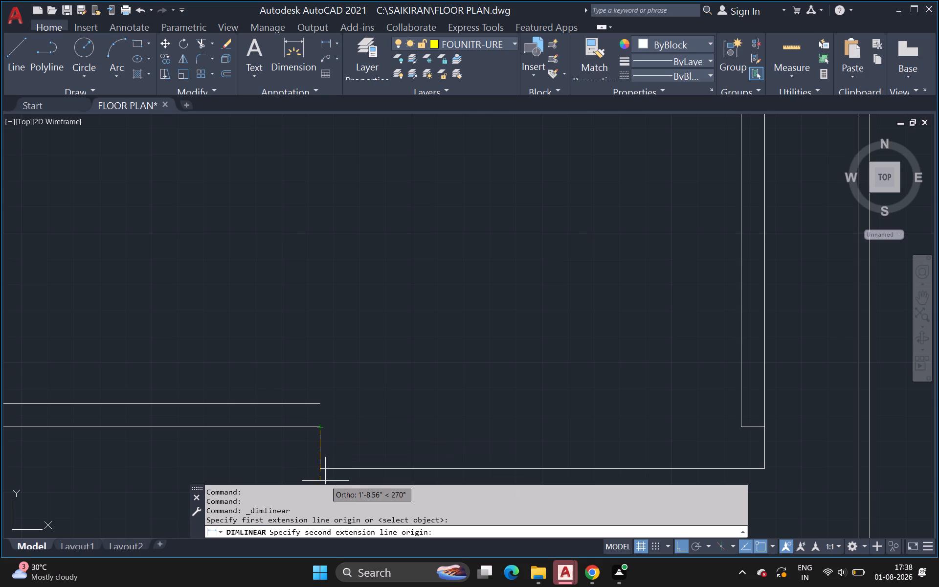
pyautogui.click(321, 473)
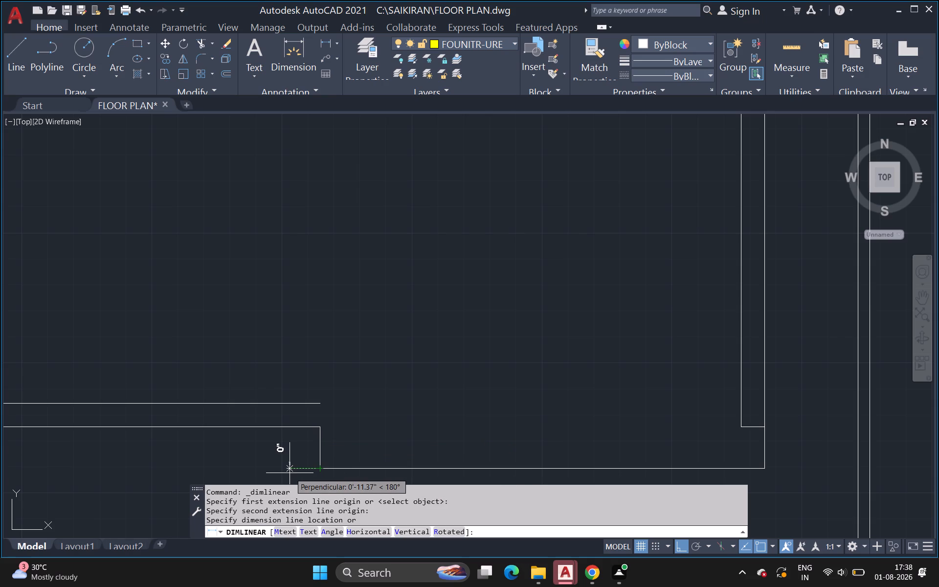
pyautogui.press('Escape')
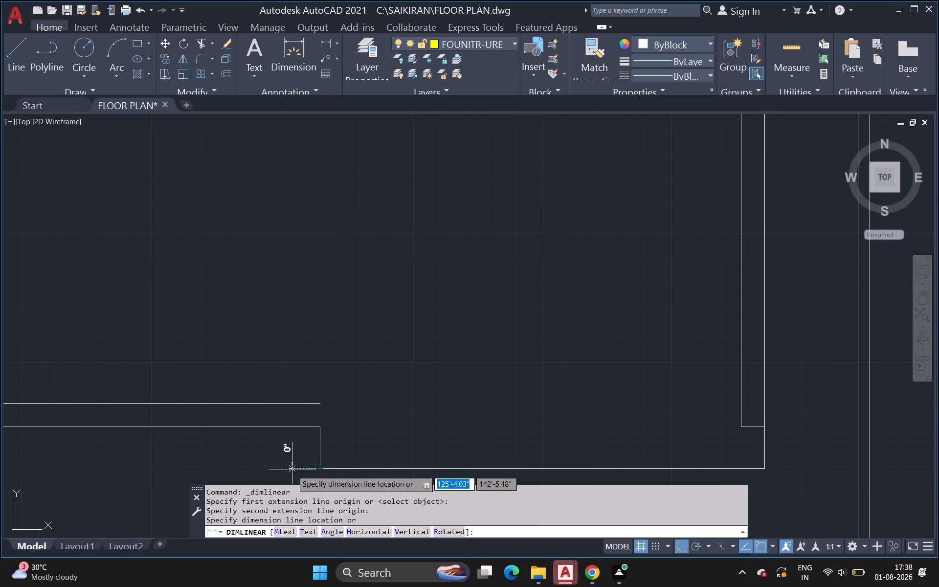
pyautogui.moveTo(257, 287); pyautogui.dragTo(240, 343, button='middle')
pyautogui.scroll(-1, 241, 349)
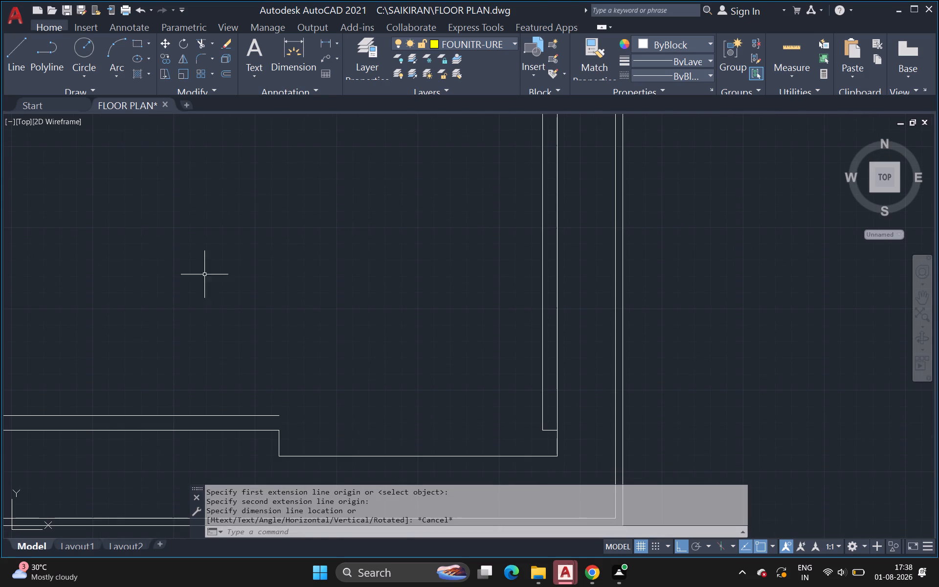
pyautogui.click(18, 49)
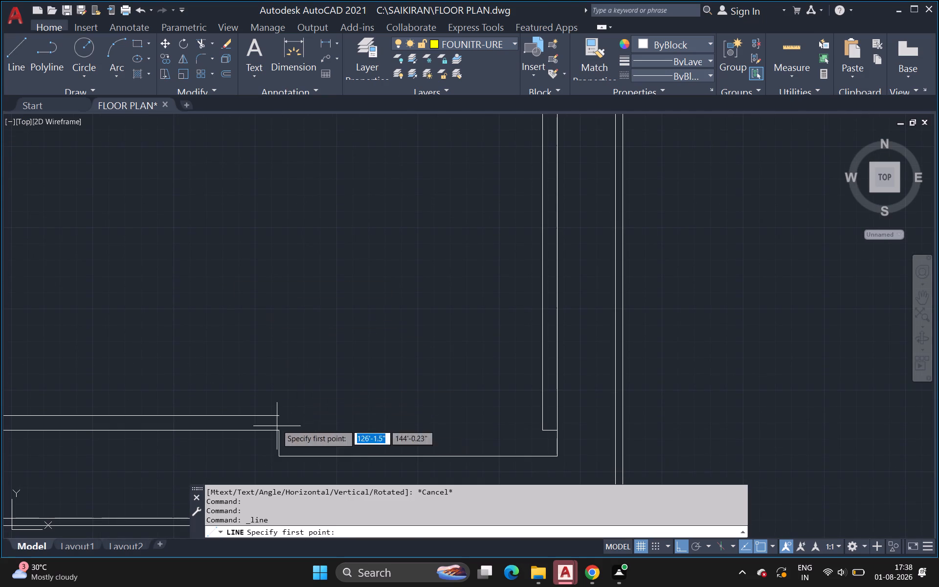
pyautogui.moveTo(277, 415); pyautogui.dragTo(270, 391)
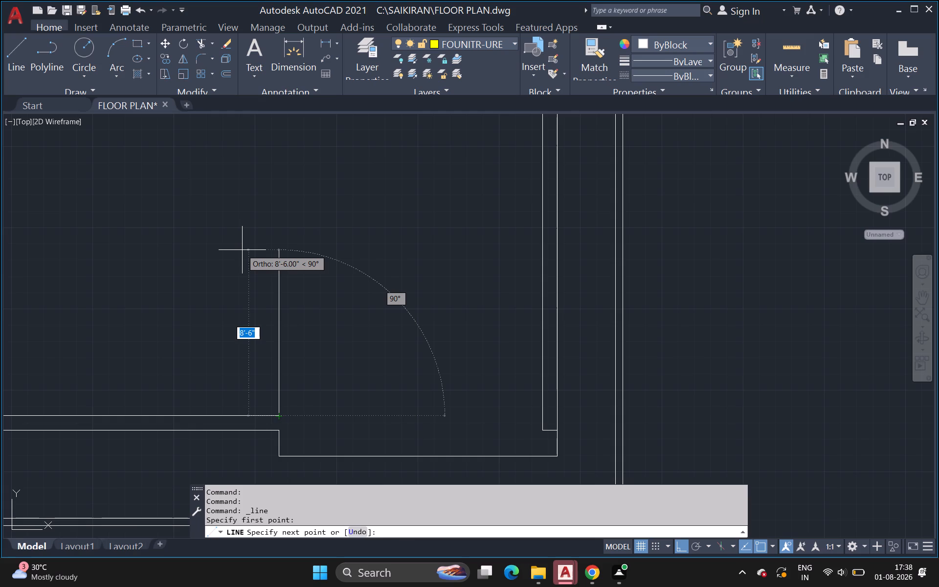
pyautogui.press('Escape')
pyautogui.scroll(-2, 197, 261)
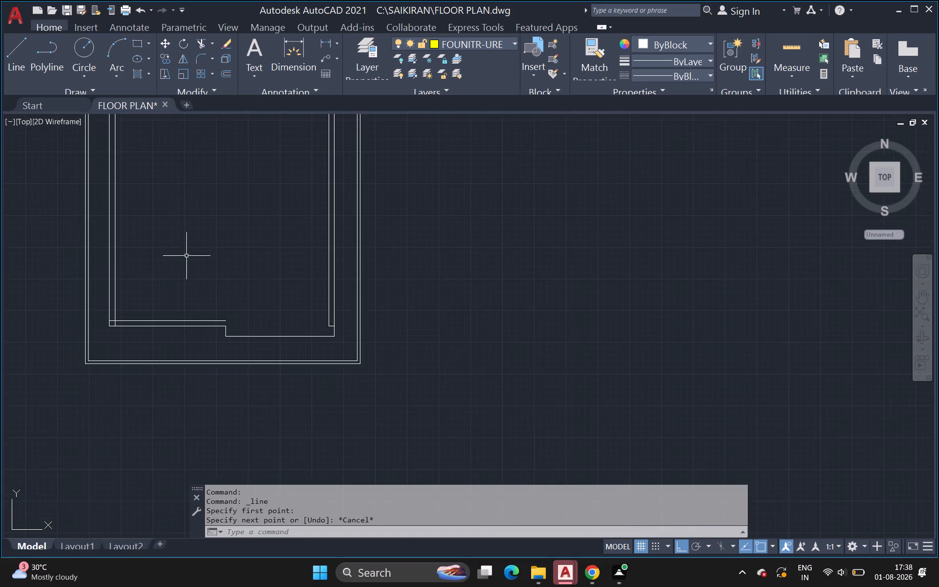
# Draw a vertical line from the right end of the inner bottom wall line down to the outer boundary wall's inner line.
pyautogui.moveTo(182, 250); pyautogui.dragTo(178, 240, button='middle')
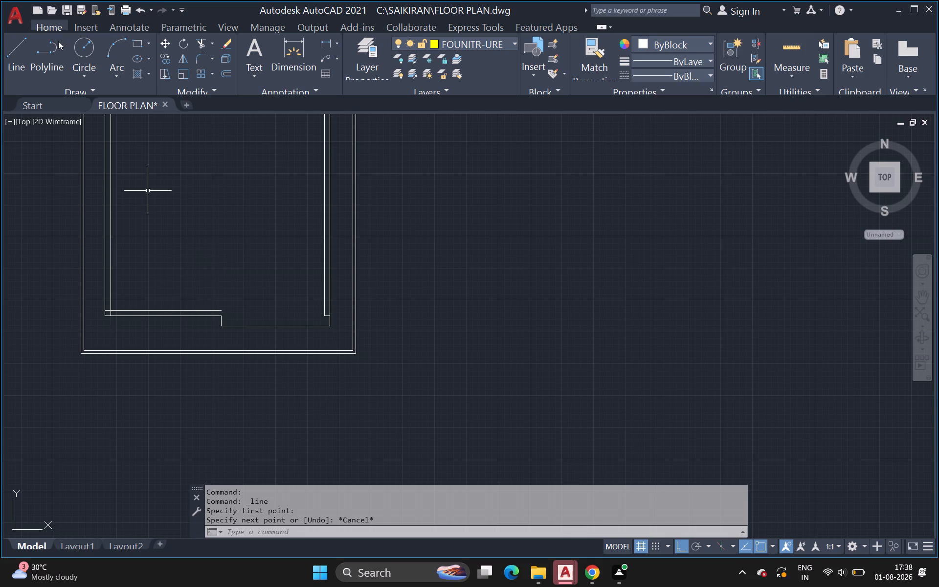
pyautogui.click(9, 52)
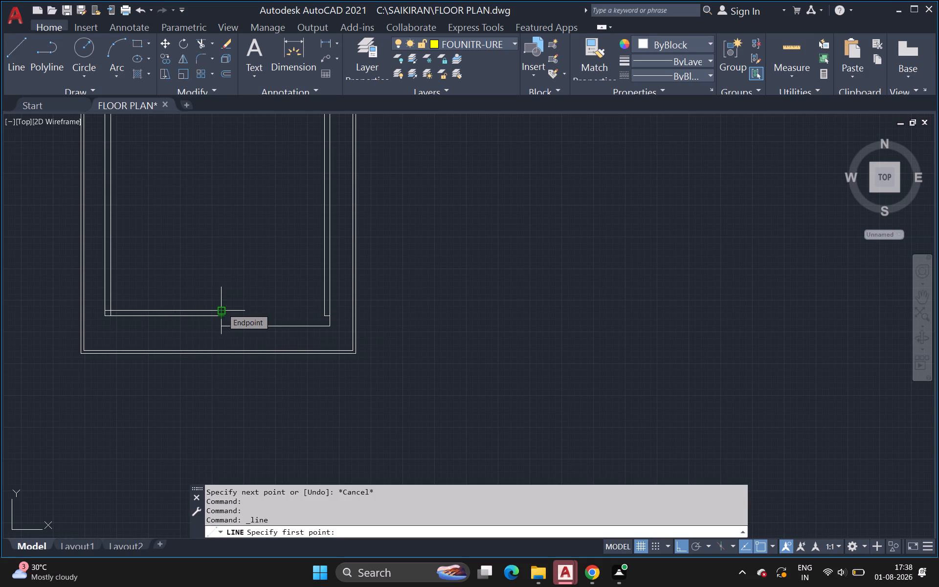
pyautogui.click(223, 309)
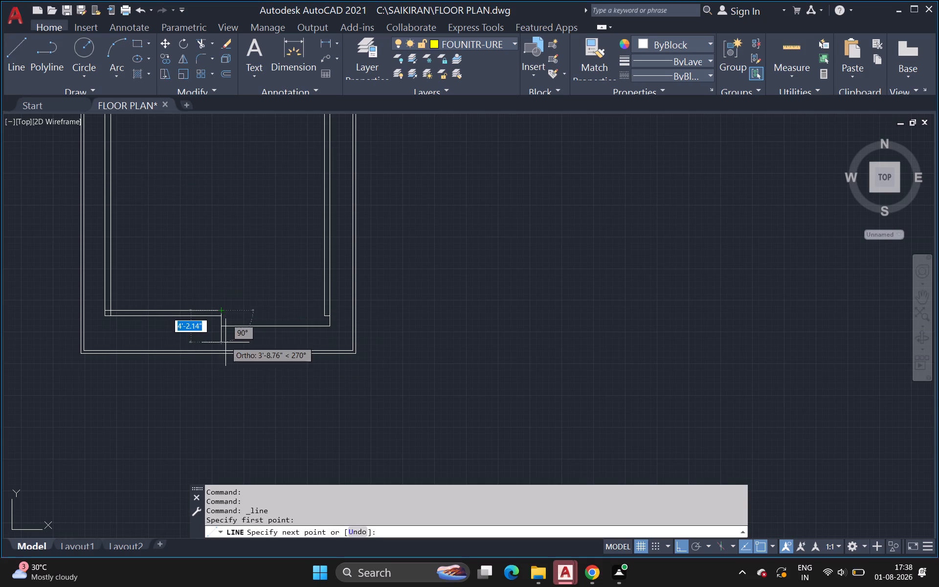
pyautogui.click(223, 349)
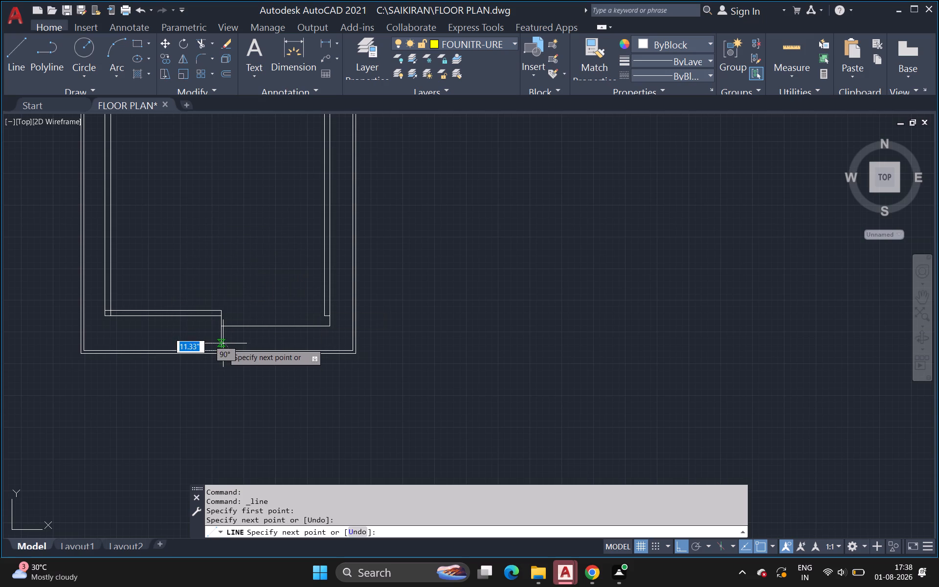
pyautogui.scroll(4, 225, 352)
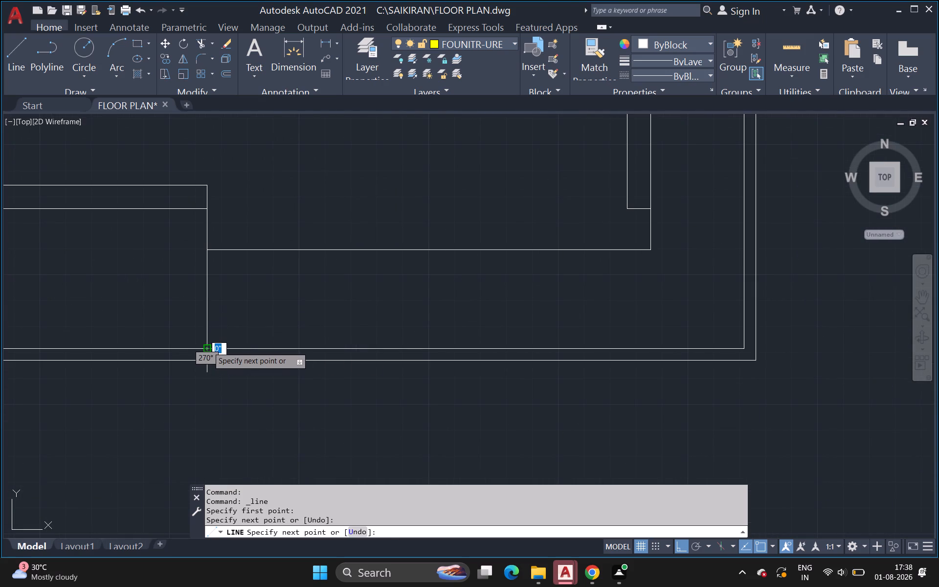
pyautogui.click(208, 347)
# Continue the line 17'4" upward from the boundary wall's inner line into the plan.
pyautogui.moveTo(207, 141); pyautogui.dragTo(207, 178, button='middle')
pyautogui.scroll(-1, 207, 141)
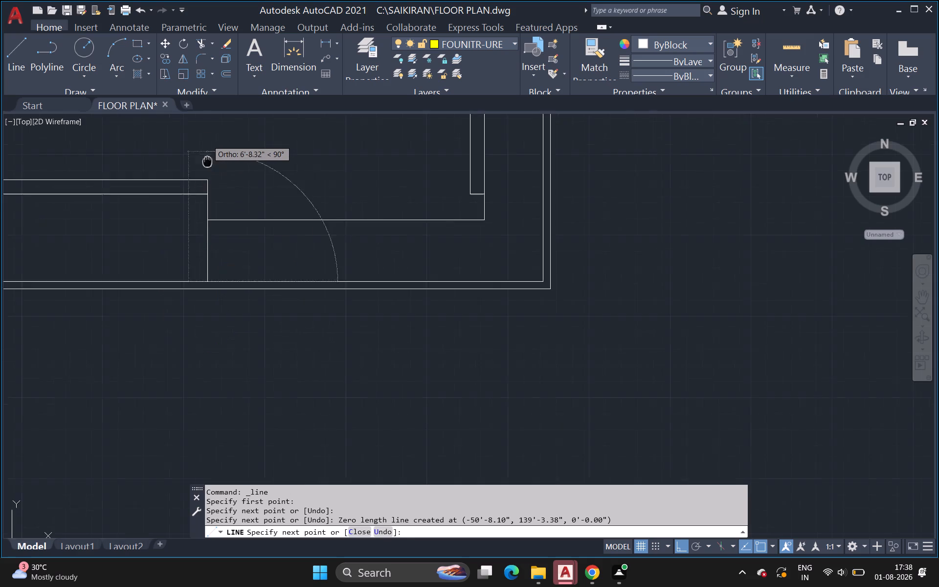
pyautogui.moveTo(207, 178); pyautogui.dragTo(192, 253, button='middle')
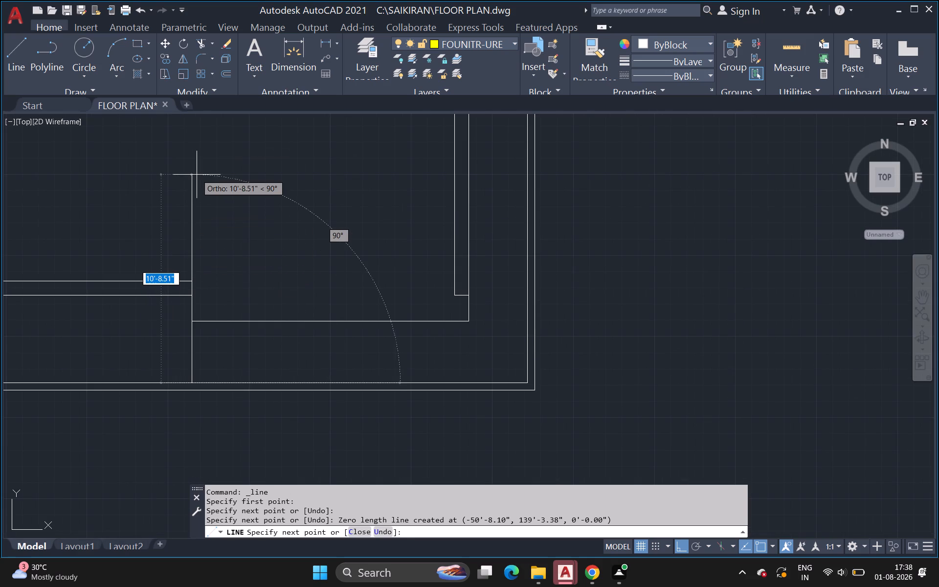
pyautogui.press('1')
pyautogui.press('7')
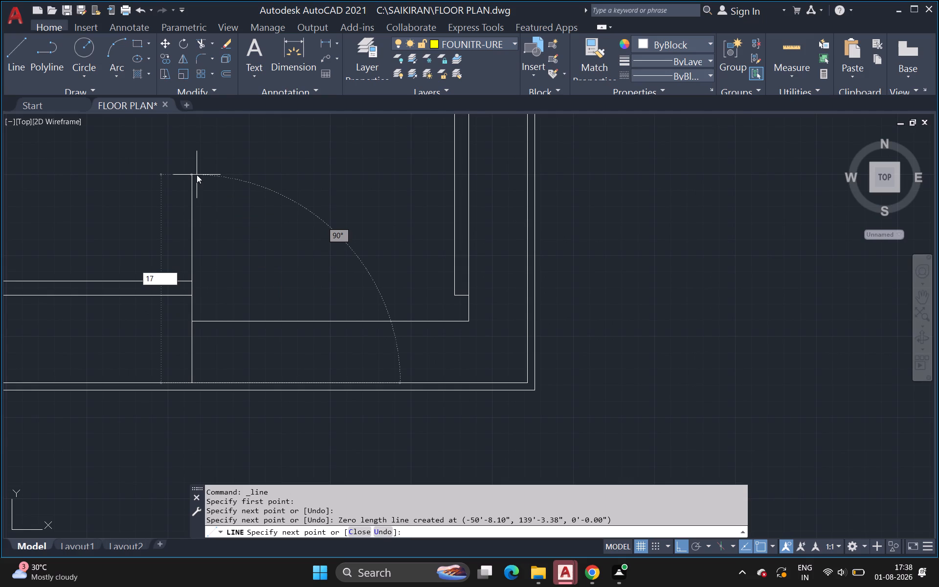
pyautogui.press("'")
pyautogui.press('4')
pyautogui.press('Return')
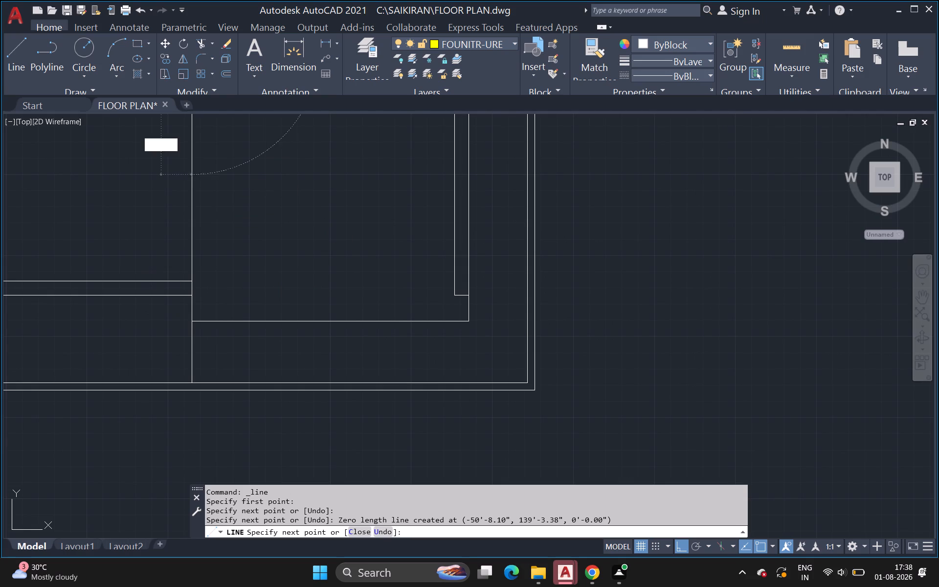
# Continue the line 13'-6" horizontally to the inner face of the 9" right wall and end it.
pyautogui.scroll(-2, 237, 159)
pyautogui.moveTo(233, 214); pyautogui.dragTo(229, 310, button='middle')
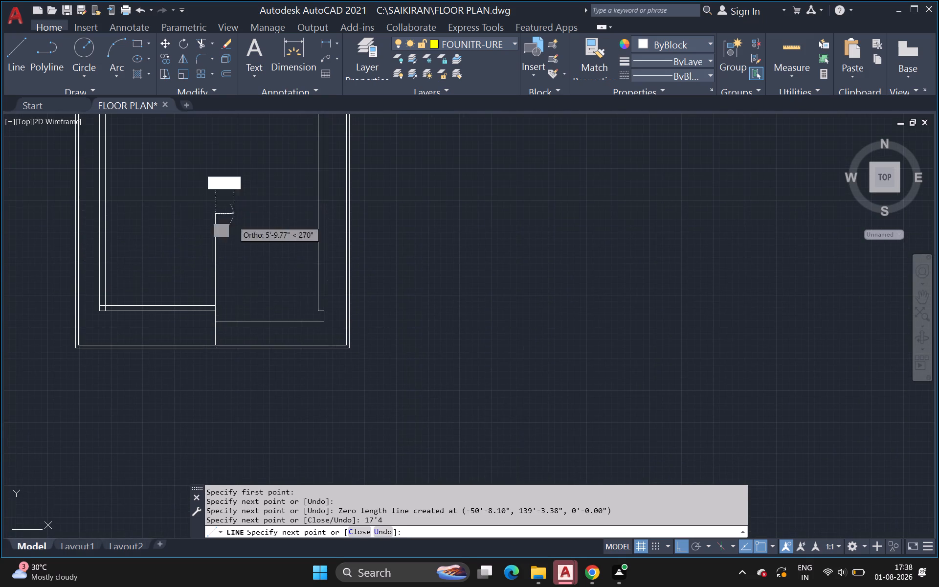
pyautogui.scroll(2, 320, 216)
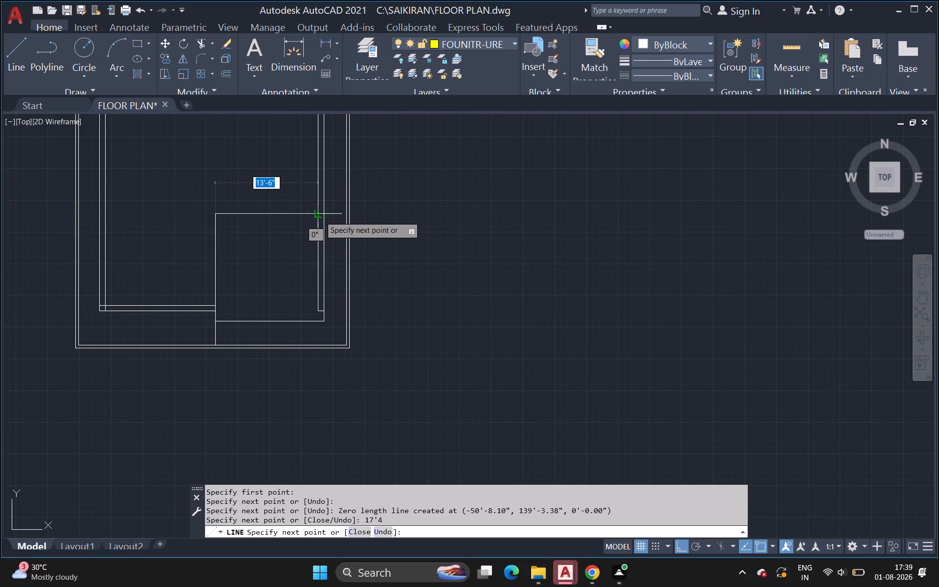
pyautogui.click(313, 208)
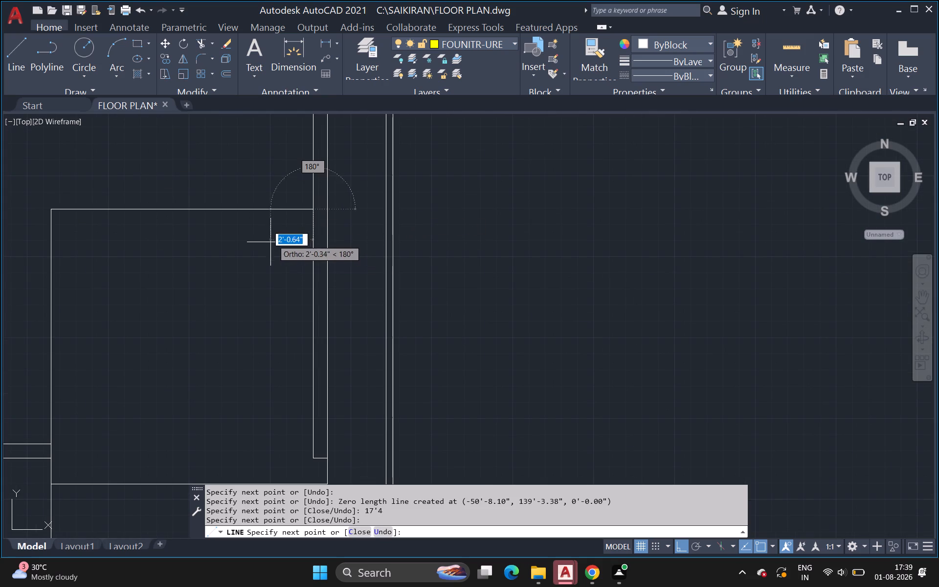
pyautogui.press('space')
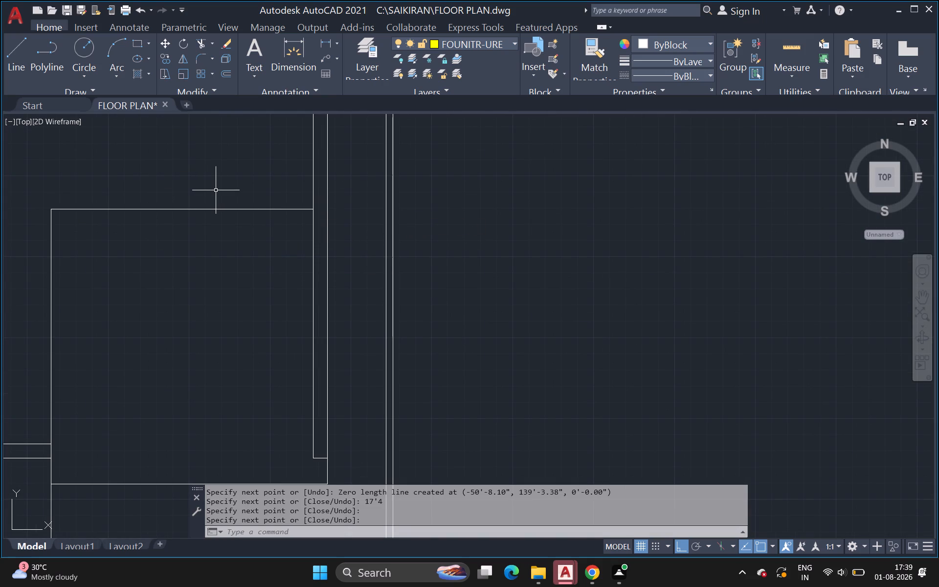
# Offset the lower-right room's left and top wall lines 9" outward.
pyautogui.scroll(1, 177, 208)
pyautogui.scroll(-1, 51, 178)
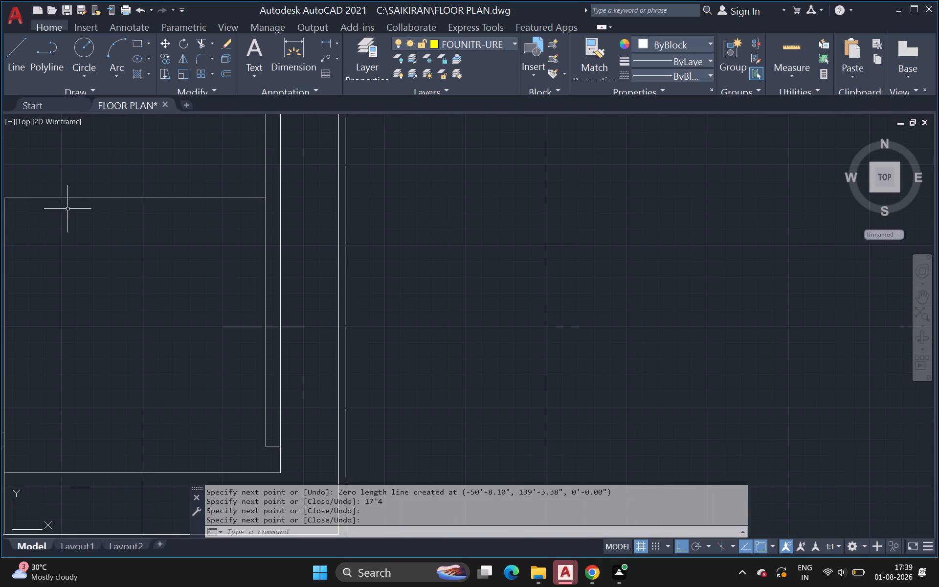
pyautogui.press('o')
pyautogui.press('Return')
pyautogui.scroll(-2, 159, 222)
pyautogui.moveTo(165, 224); pyautogui.dragTo(209, 227, button='middle')
pyautogui.scroll(1, 209, 227)
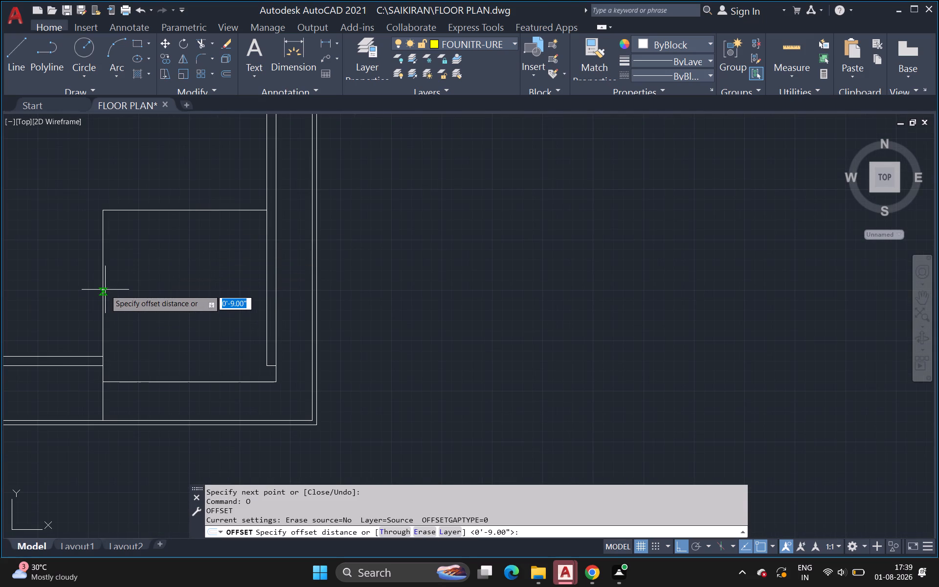
pyautogui.click(103, 289)
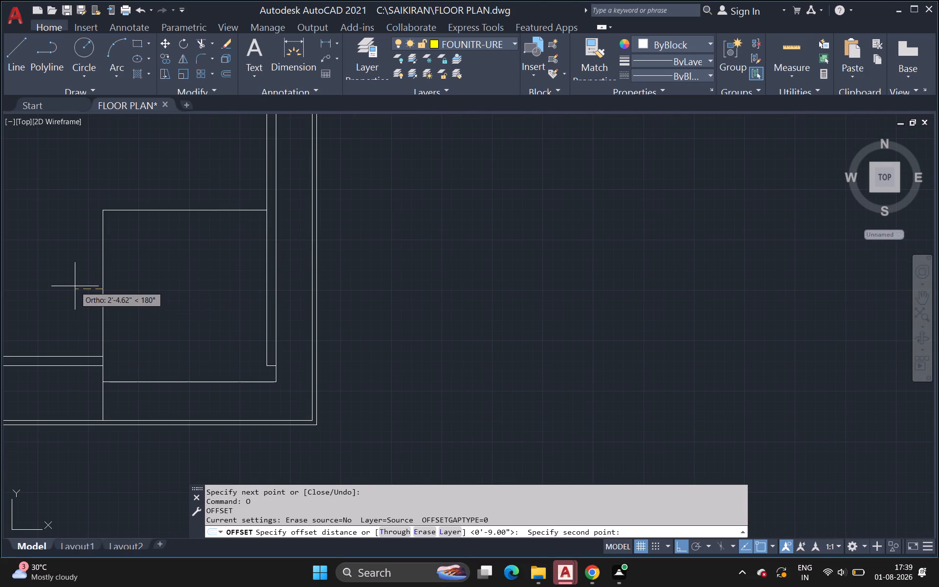
pyautogui.press('9')
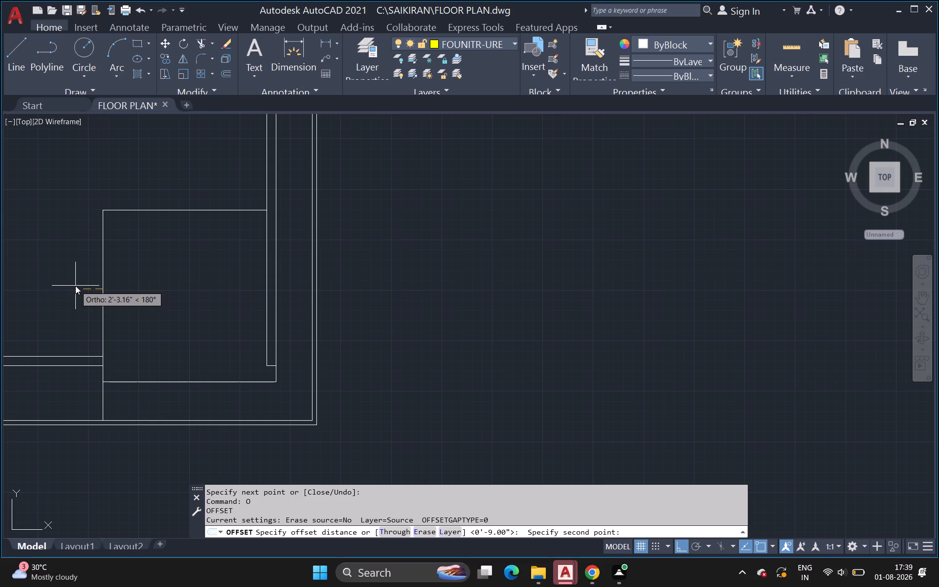
pyautogui.hotkey('shift', '"')
pyautogui.press('Return')
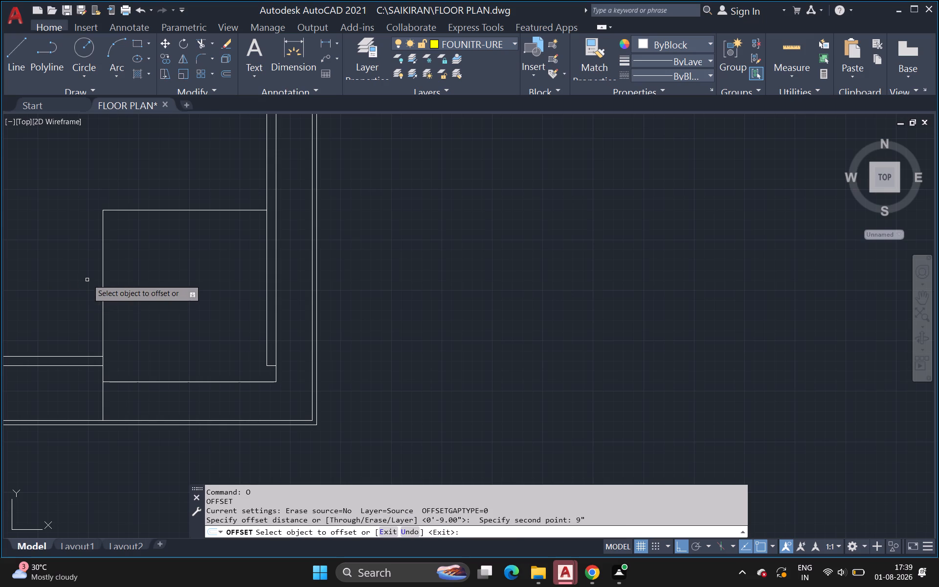
pyautogui.click(102, 271)
pyautogui.click(97, 271)
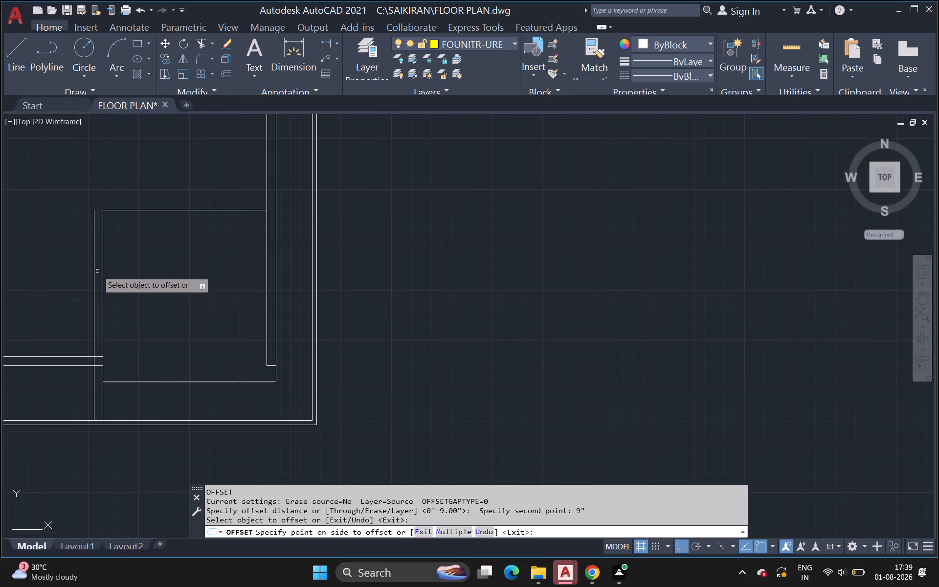
pyautogui.click(157, 209)
pyautogui.click(161, 203)
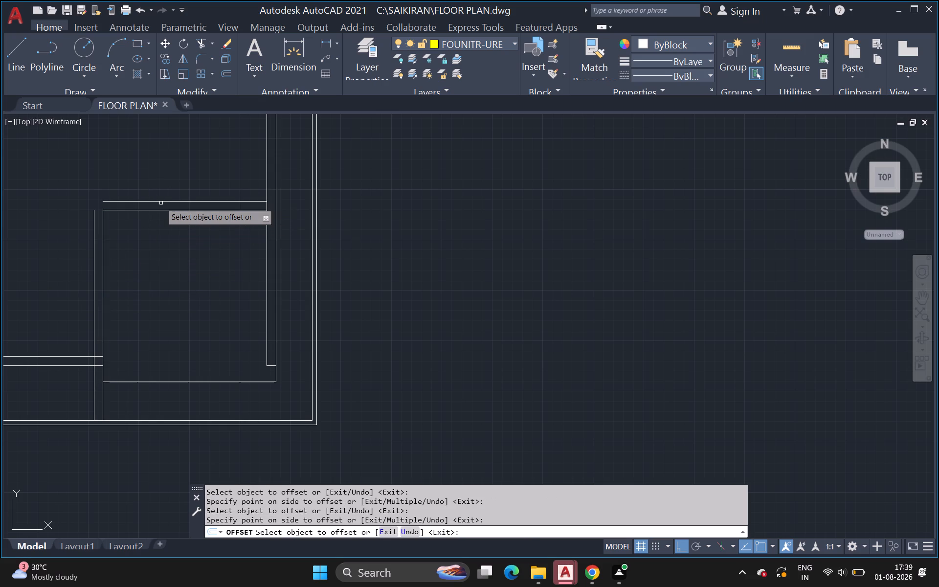
pyautogui.press('Escape')
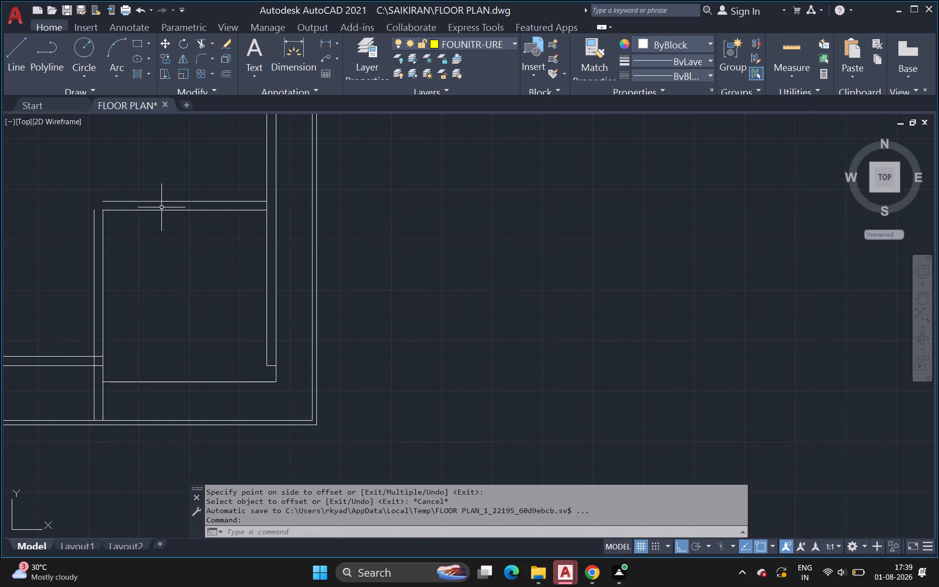
# Fillet the two offset lines with zero radius to close the room's upper-left outer corner.
pyautogui.press('f')
pyautogui.press('Return')
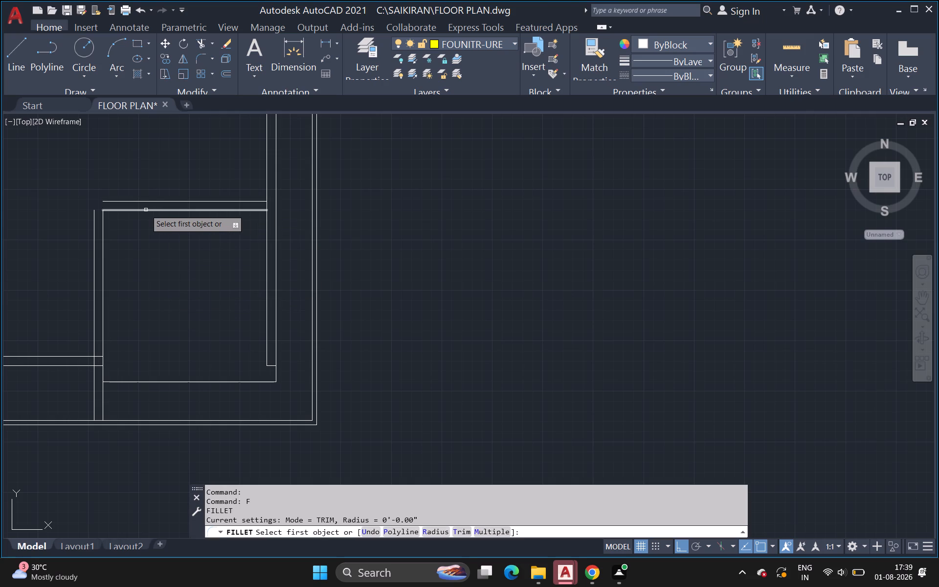
pyautogui.click(139, 201)
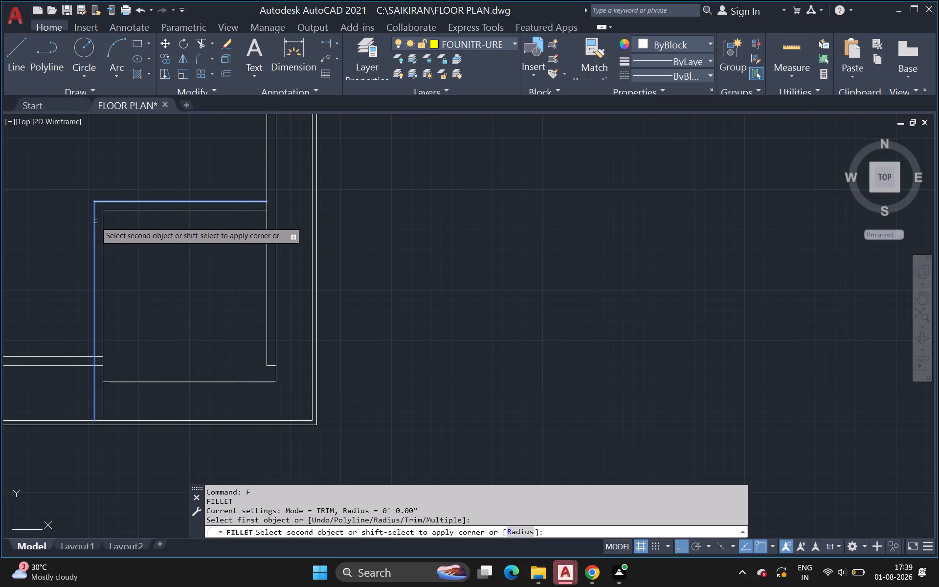
pyautogui.click(95, 222)
pyautogui.press('Escape')
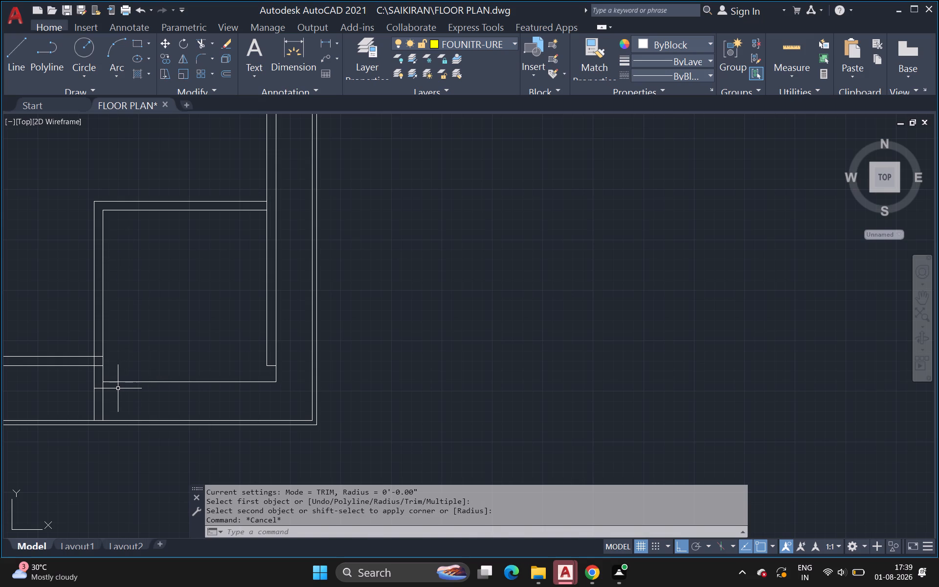
# Shorten the room's outer left wall line so its lower end meets the upper line of the inner bottom wall.
pyautogui.scroll(1, 114, 392)
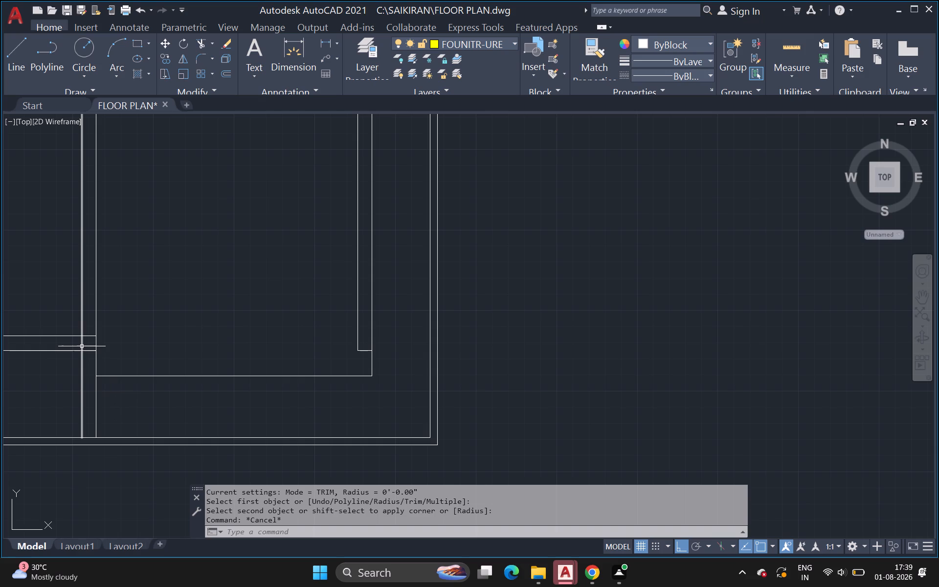
pyautogui.click(82, 405)
pyautogui.moveTo(81, 435); pyautogui.dragTo(82, 422)
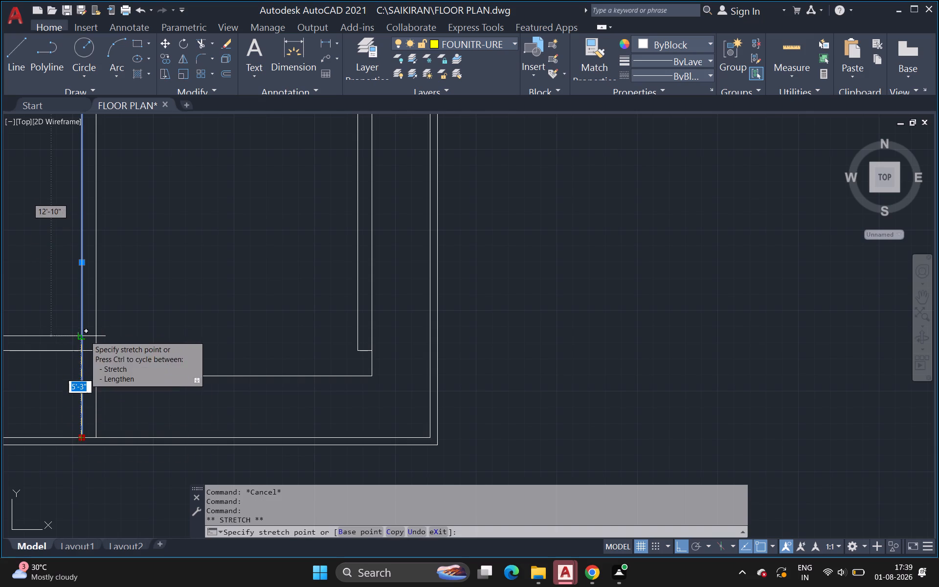
pyautogui.click(85, 336)
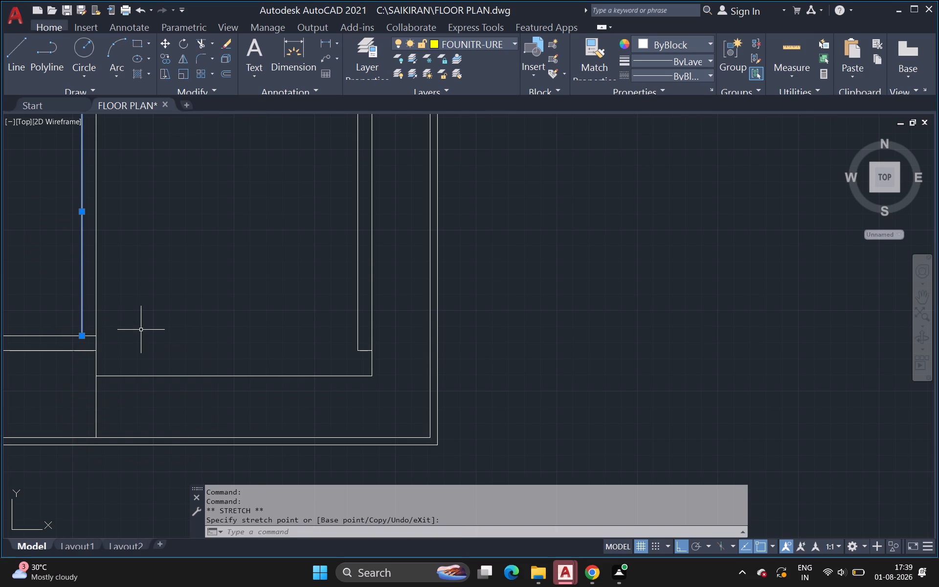
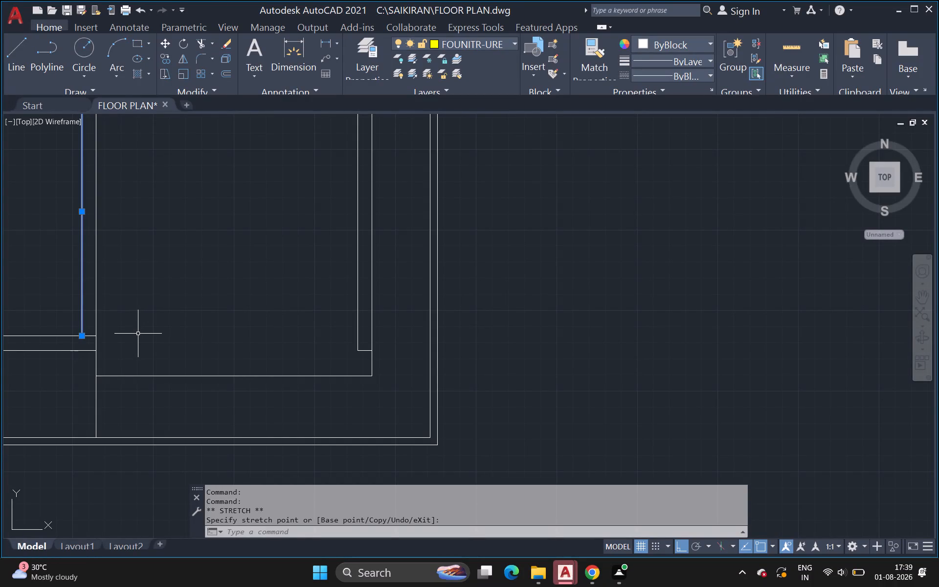
# Trim the short horizontal stub crossing between the two vertical wall lines at the lower-left corner of the corner room.
pyautogui.press('`')
pyautogui.press('Escape')
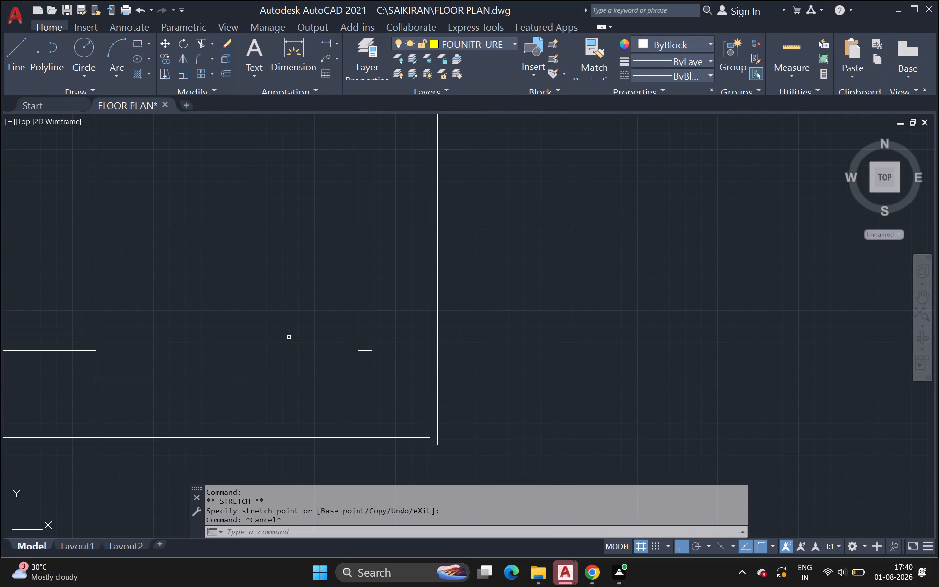
pyautogui.press('t')
pyautogui.press('r')
pyautogui.press('Return')
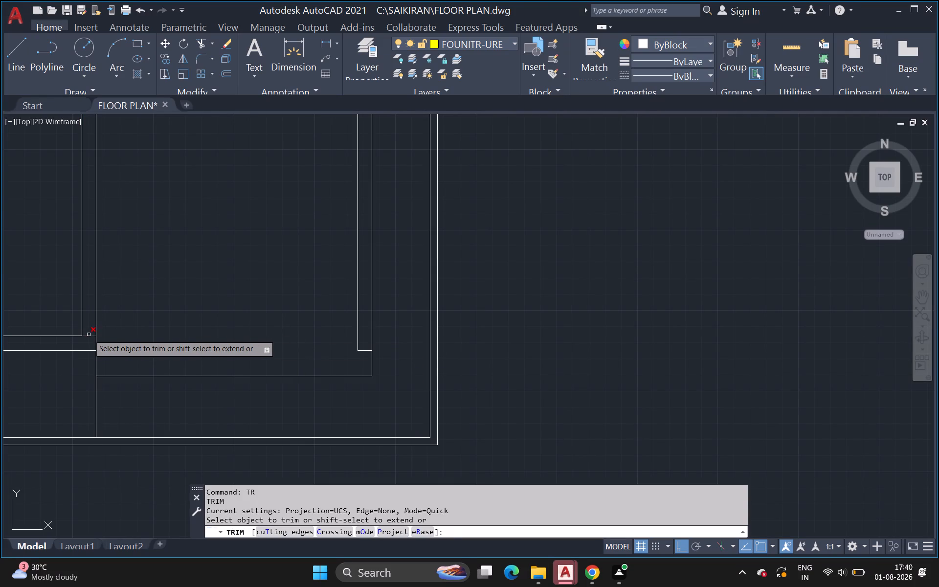
pyautogui.click(89, 335)
pyautogui.moveTo(204, 333); pyautogui.dragTo(195, 405, button='middle')
pyautogui.scroll(-1, 199, 378)
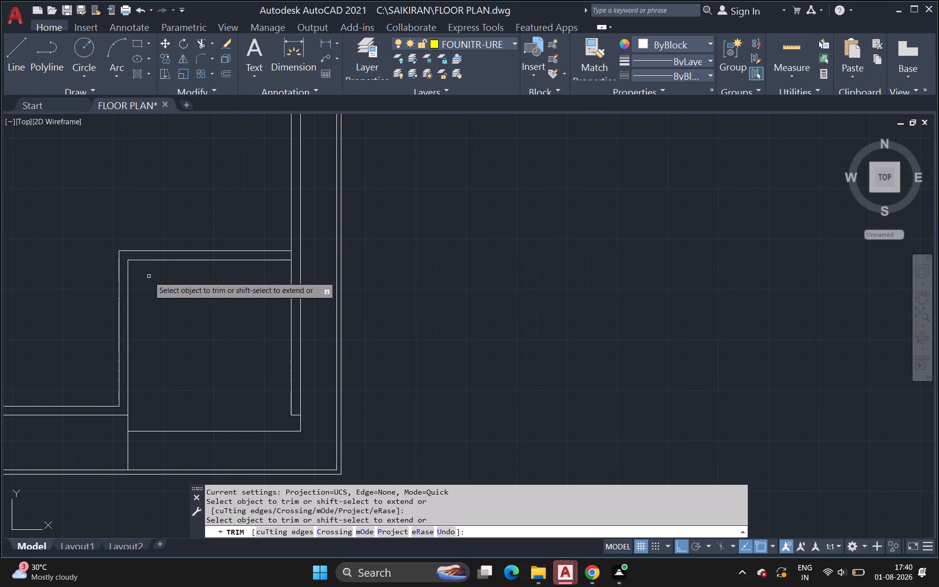
pyautogui.press('Escape')
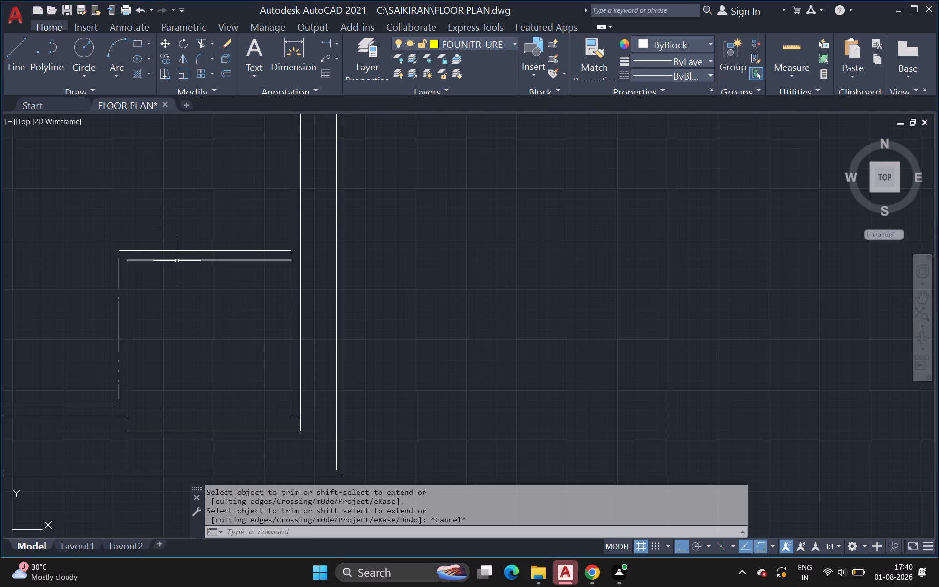
# Offset the inner line of the corner room's left wall 15'3" to the right.
pyautogui.press('o')
pyautogui.press('Return')
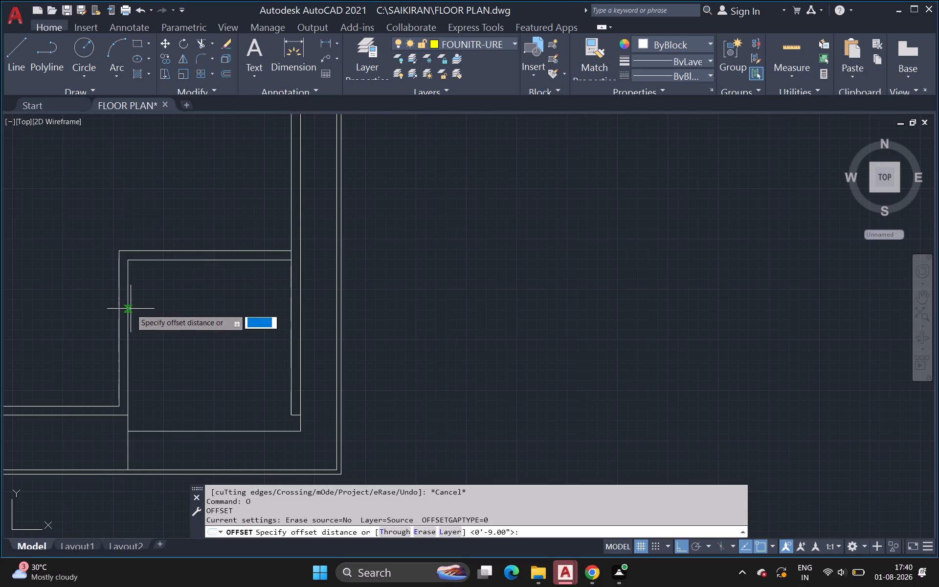
pyautogui.click(128, 312)
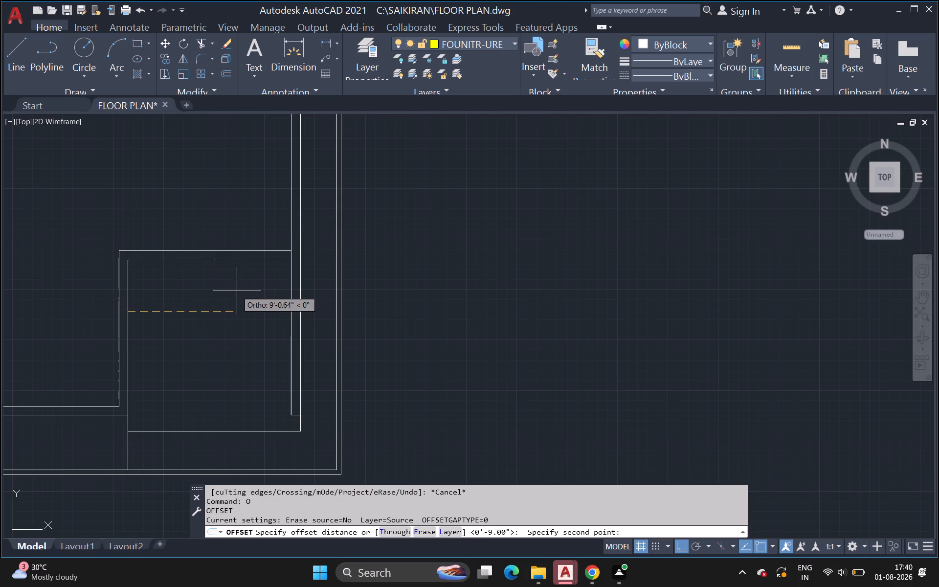
pyautogui.press('1')
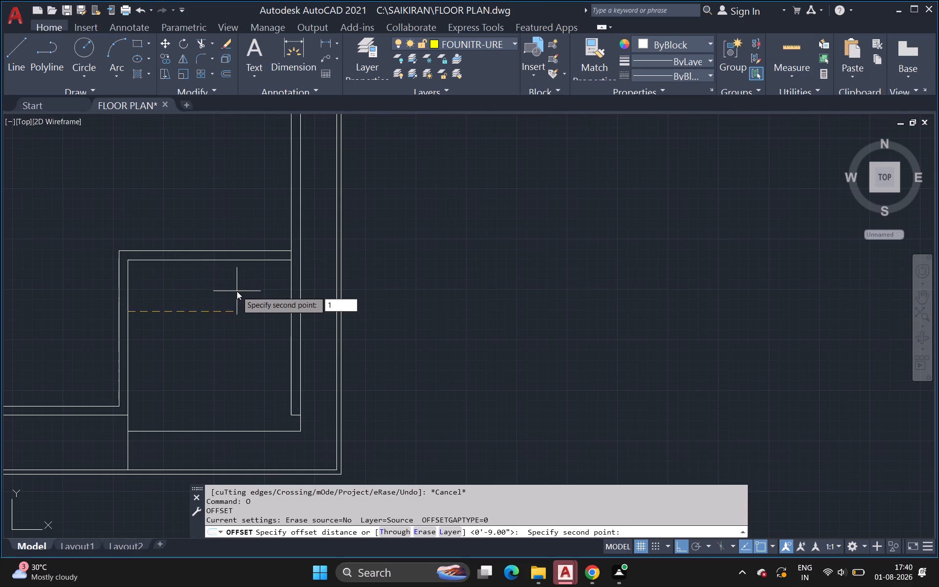
pyautogui.press('5')
pyautogui.press("'")
pyautogui.press('3')
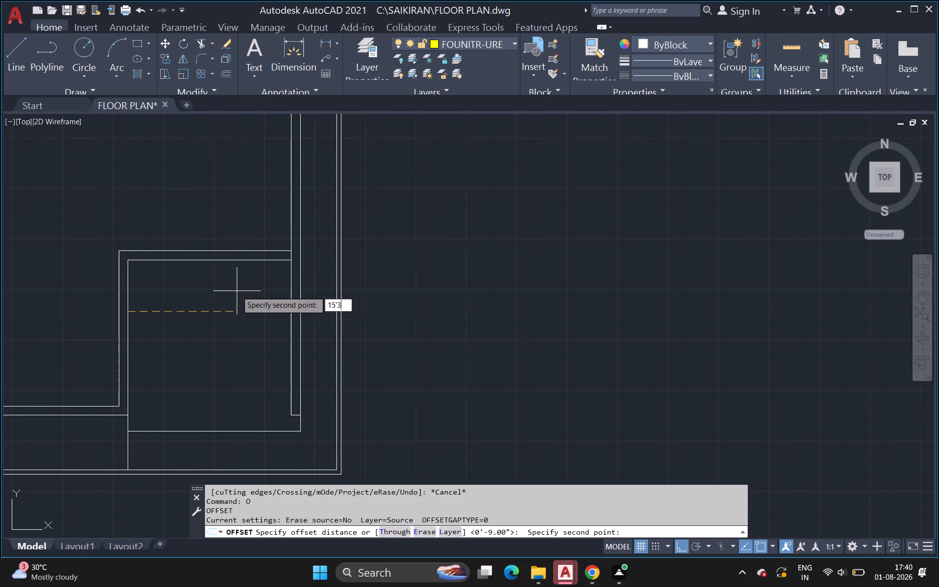
pyautogui.press('Return')
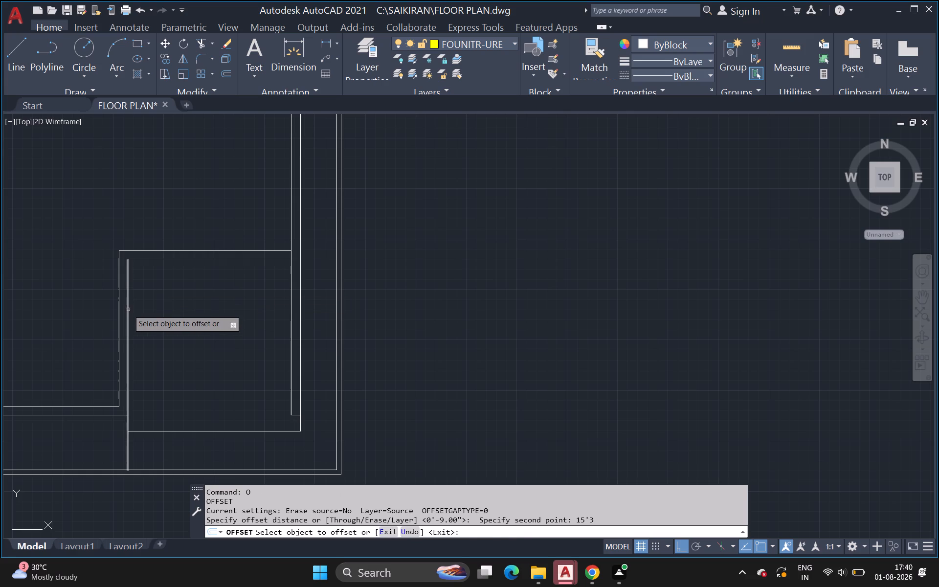
pyautogui.click(128, 310)
pyautogui.click(248, 306)
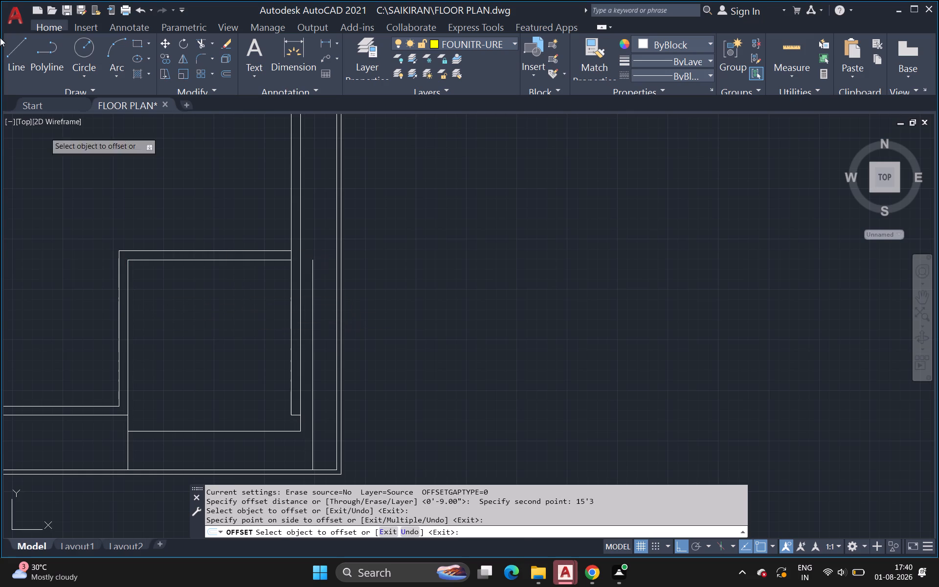
# Draw lines from the offset line's upper end up to the top wall's outer line level and across to the adjacent vertical wall line.
pyautogui.moveTo(22, 45); pyautogui.dragTo(16, 46)
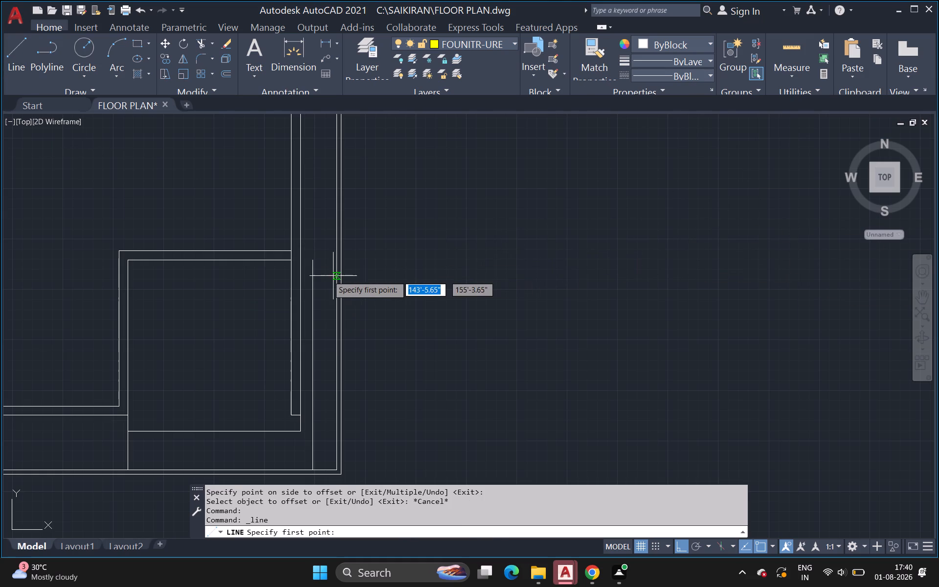
pyautogui.scroll(2, 325, 275)
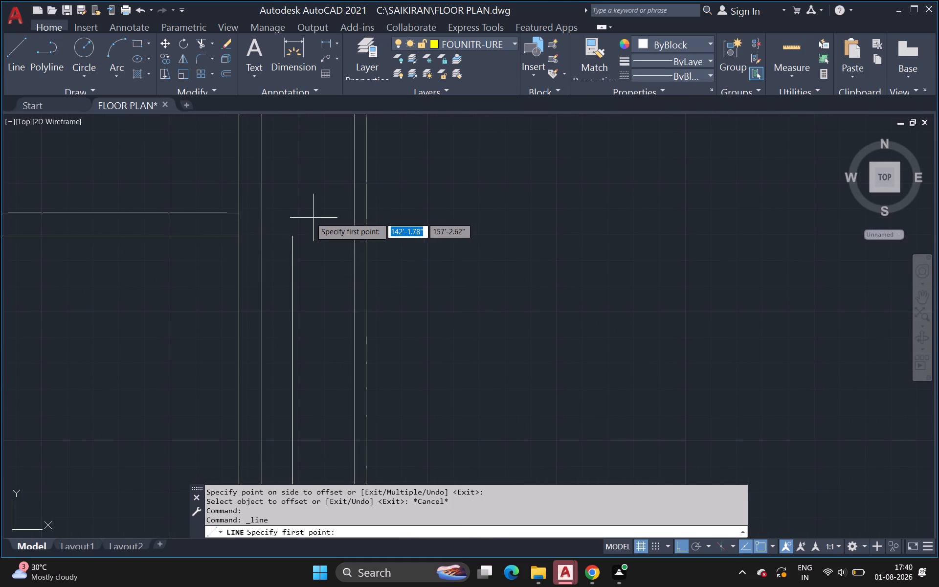
pyautogui.click(293, 237)
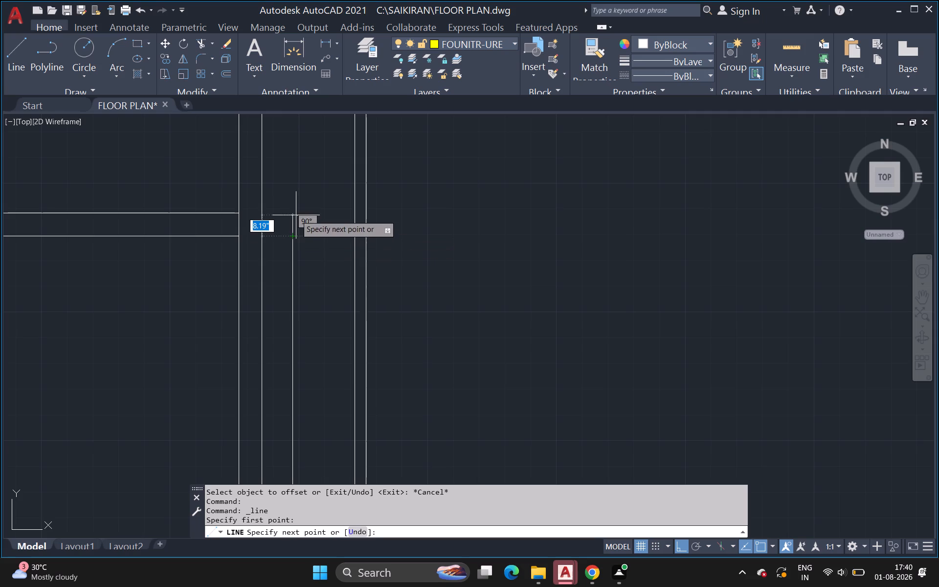
pyautogui.click(297, 212)
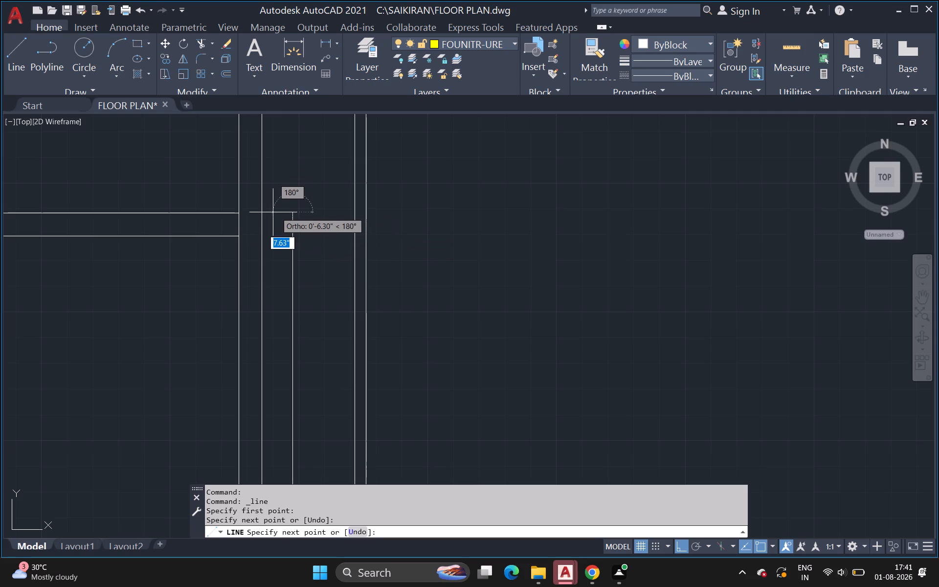
pyautogui.click(262, 213)
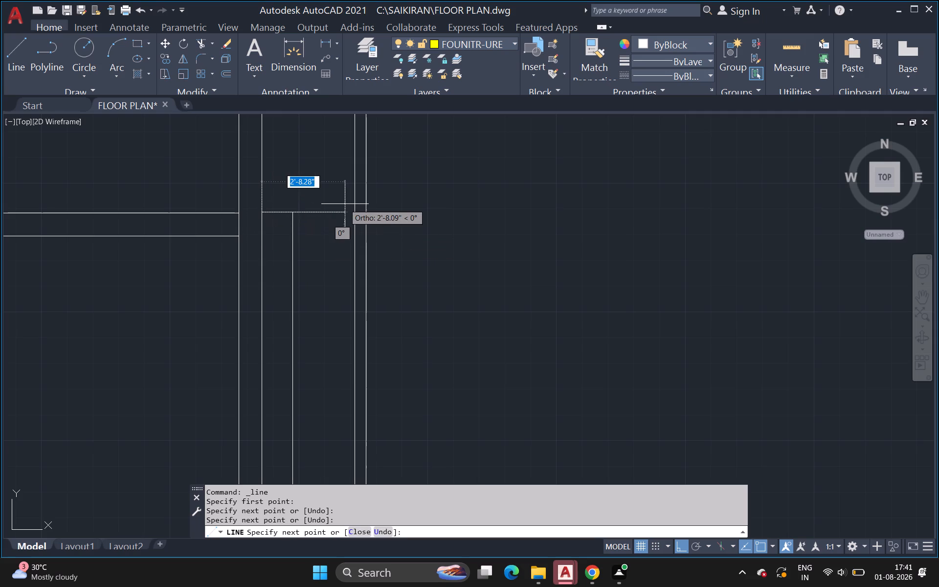
pyautogui.press('space')
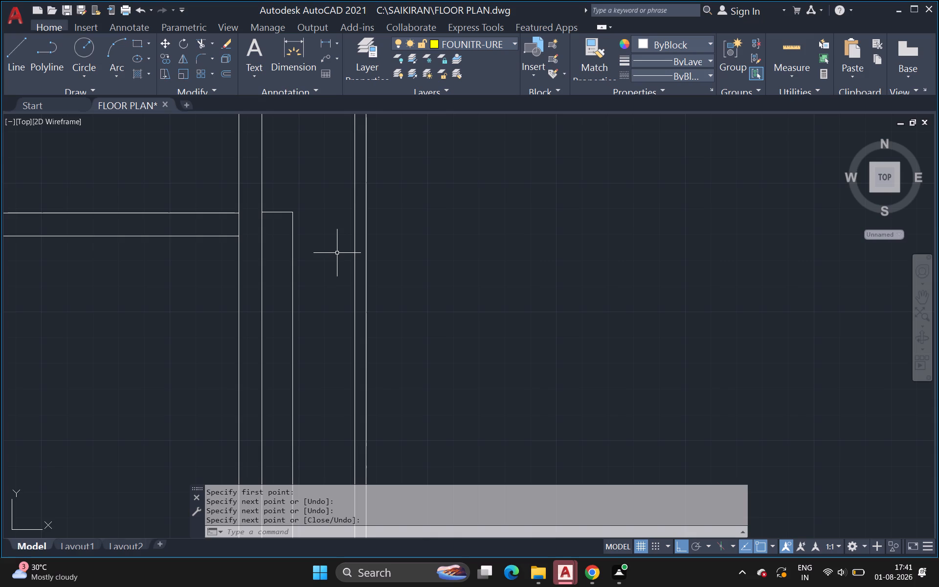
# Draw a short horizontal line extending the room's bottom line from its right corner to the offset vertical line.
pyautogui.scroll(-3, 329, 257)
pyautogui.middleClick(326, 261)
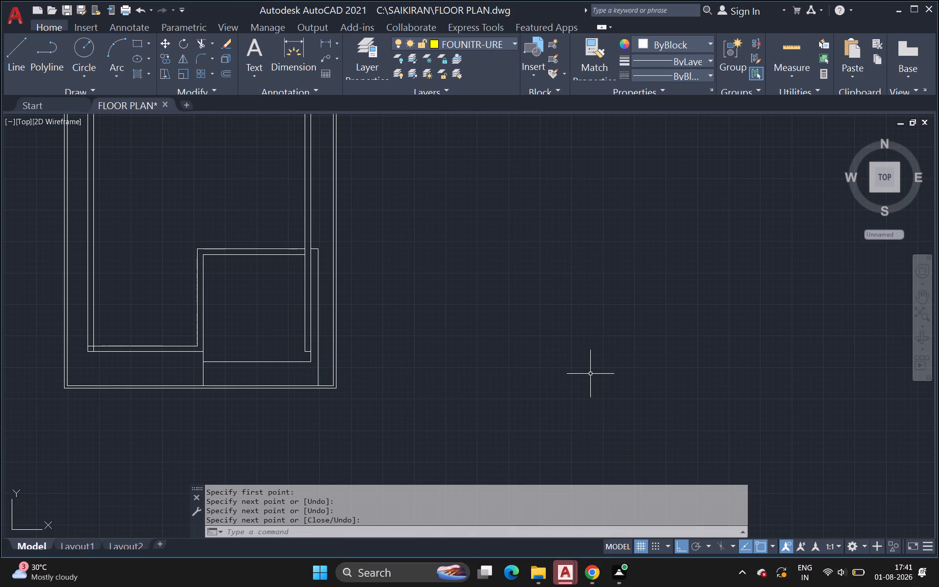
pyautogui.press('l')
pyautogui.press('space')
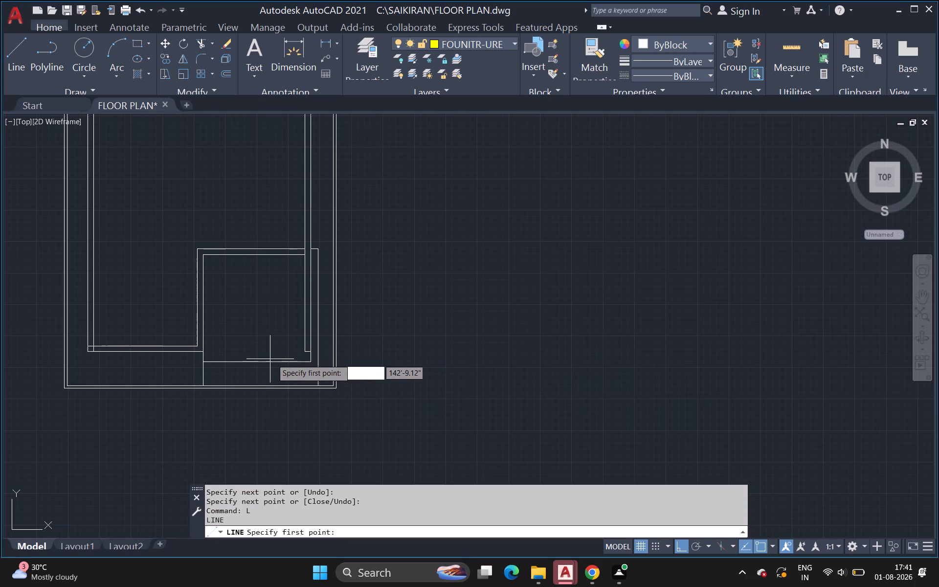
pyautogui.scroll(2, 287, 366)
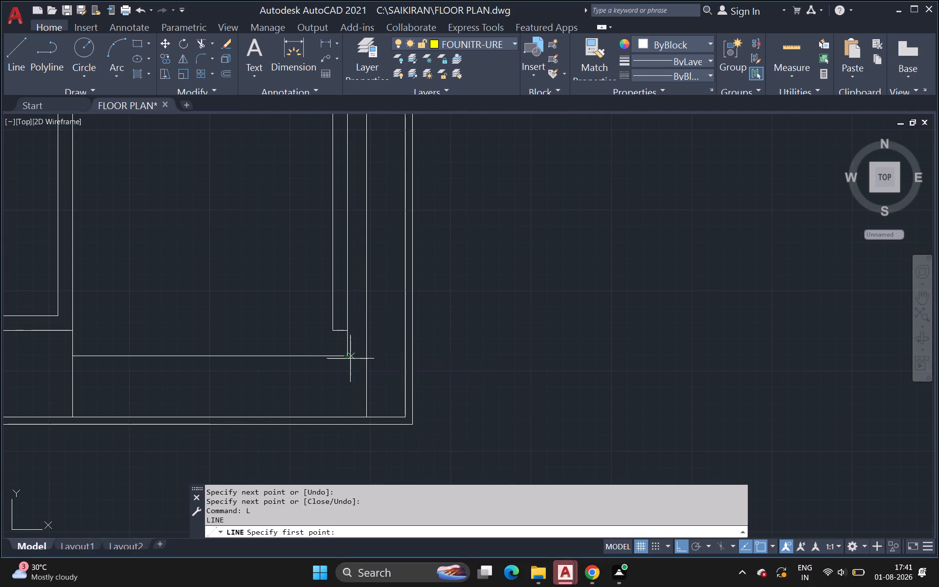
pyautogui.click(348, 358)
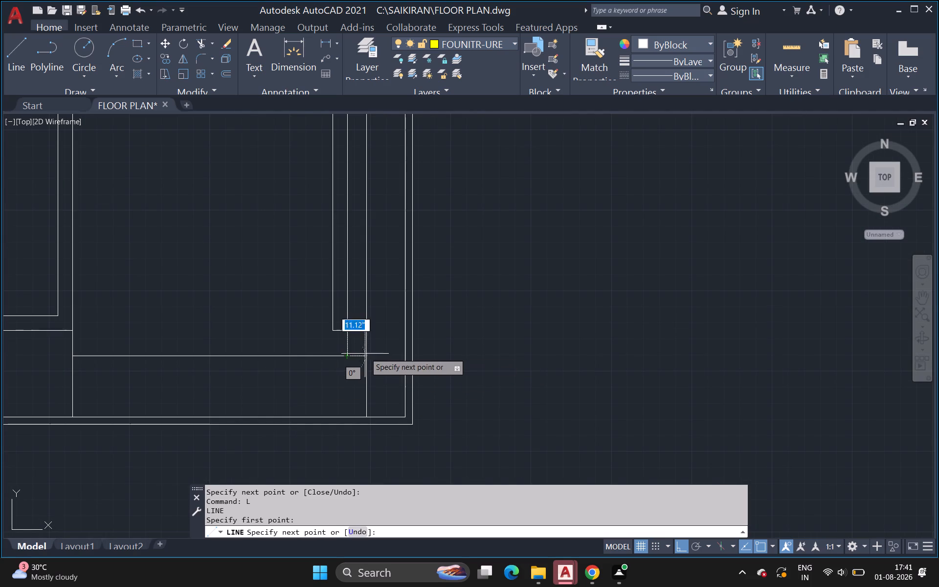
pyautogui.click(365, 353)
pyautogui.press('v')
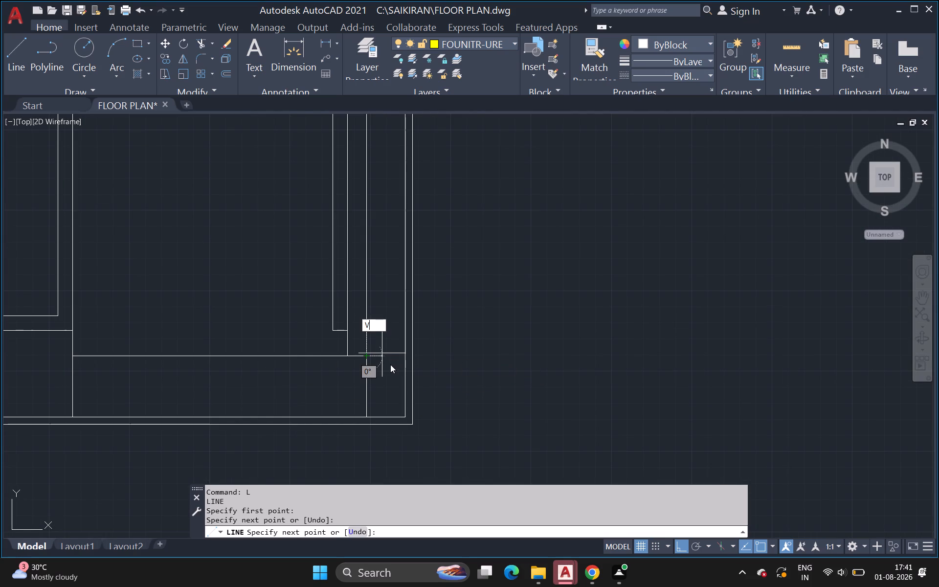
pyautogui.press('Escape')
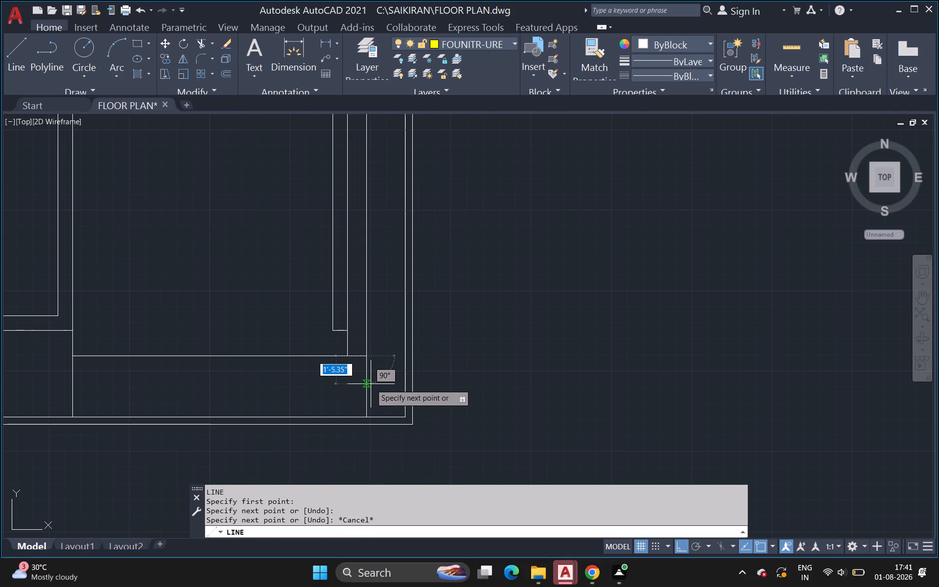
pyautogui.press('Escape')
# Shorten the offset vertical line so its lower end meets the room's bottom line.
pyautogui.click(367, 383)
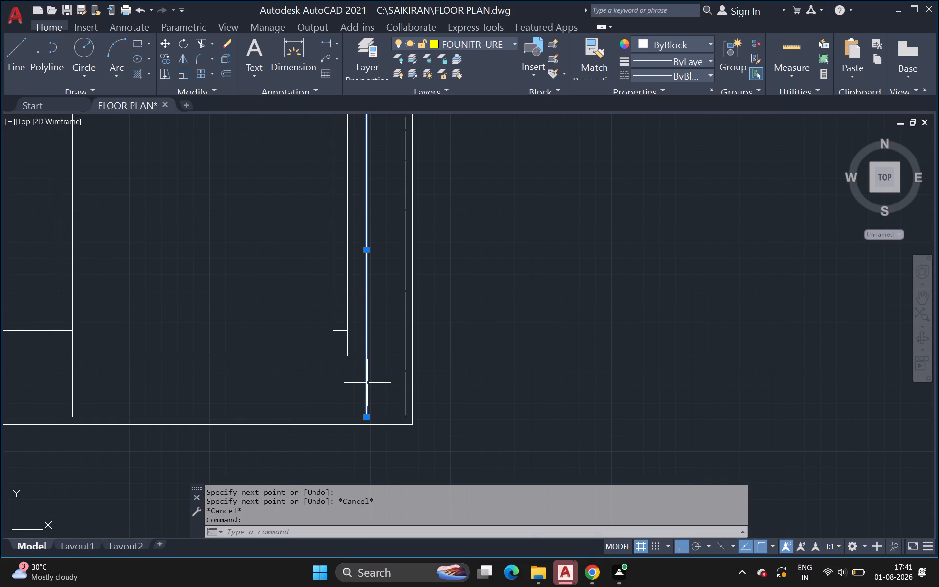
pyautogui.click(368, 418)
pyautogui.click(368, 357)
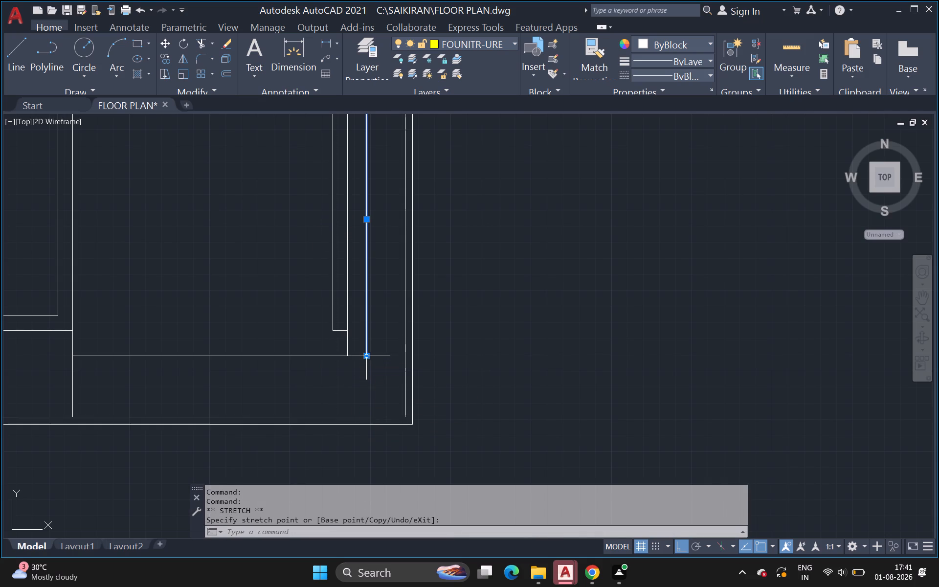
pyautogui.press('Escape')
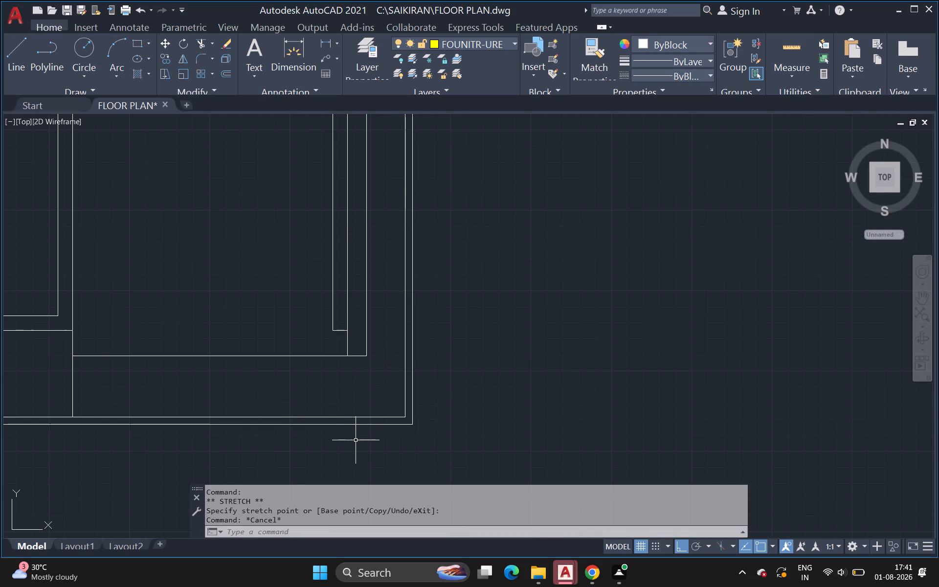
# Shorten both overlapping vertical lines at the room's left wall so their lower ends meet the room's bottom line.
pyautogui.click(72, 386)
pyautogui.click(74, 418)
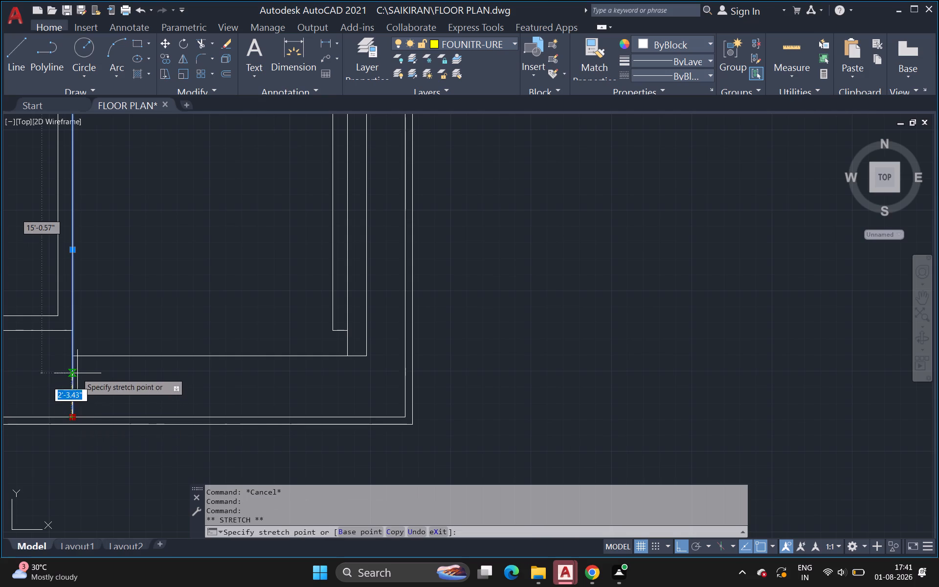
pyautogui.click(71, 353)
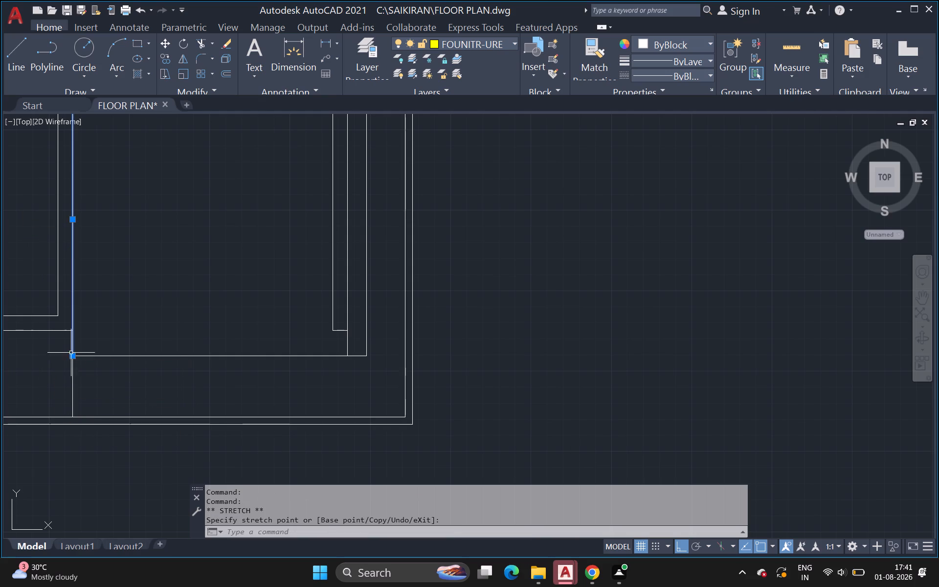
pyautogui.scroll(-1, 131, 351)
pyautogui.moveTo(131, 351); pyautogui.dragTo(116, 364, button='middle')
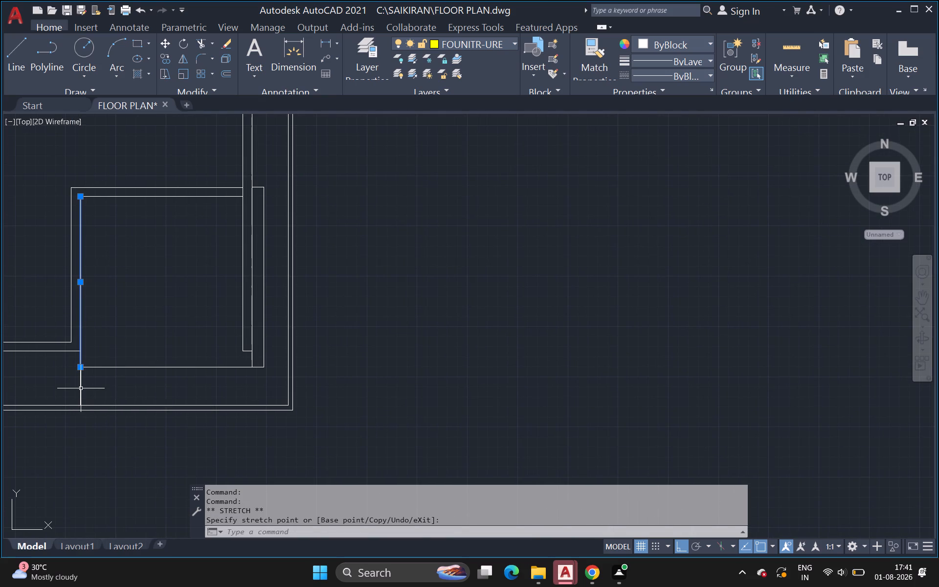
pyautogui.click(81, 388)
pyautogui.click(79, 403)
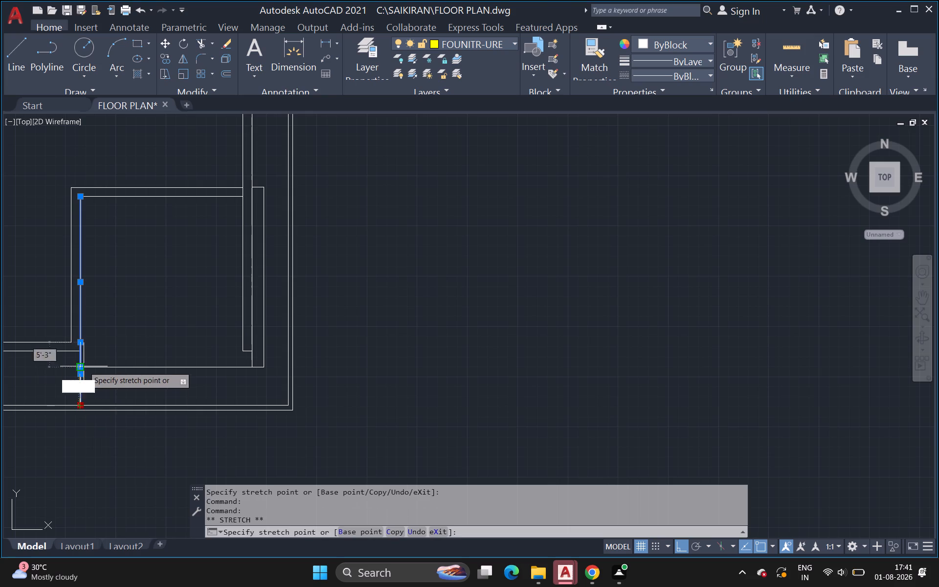
pyautogui.click(79, 366)
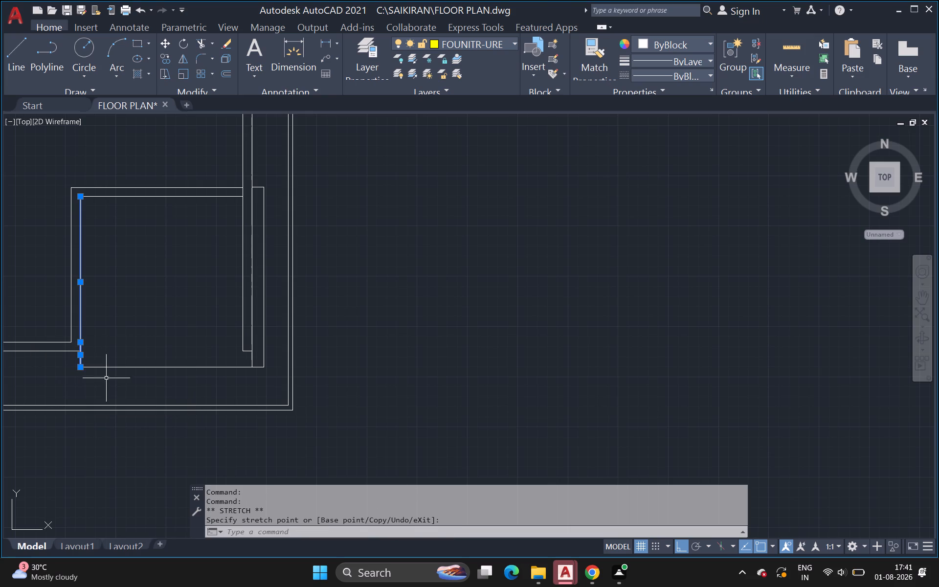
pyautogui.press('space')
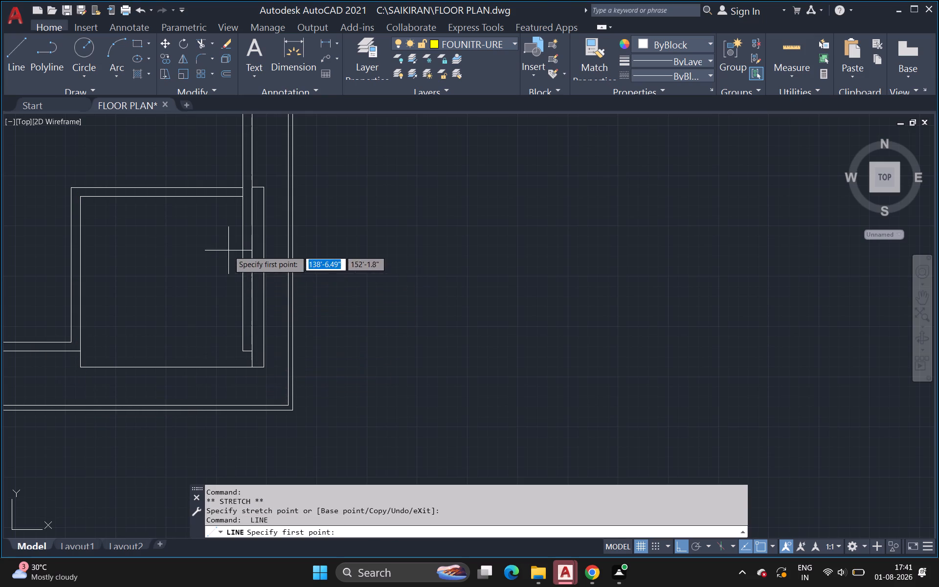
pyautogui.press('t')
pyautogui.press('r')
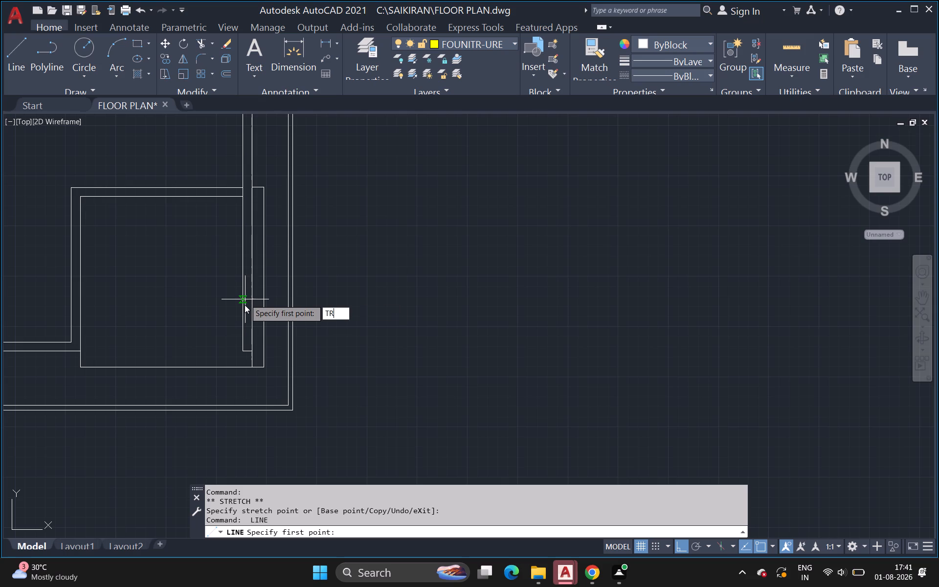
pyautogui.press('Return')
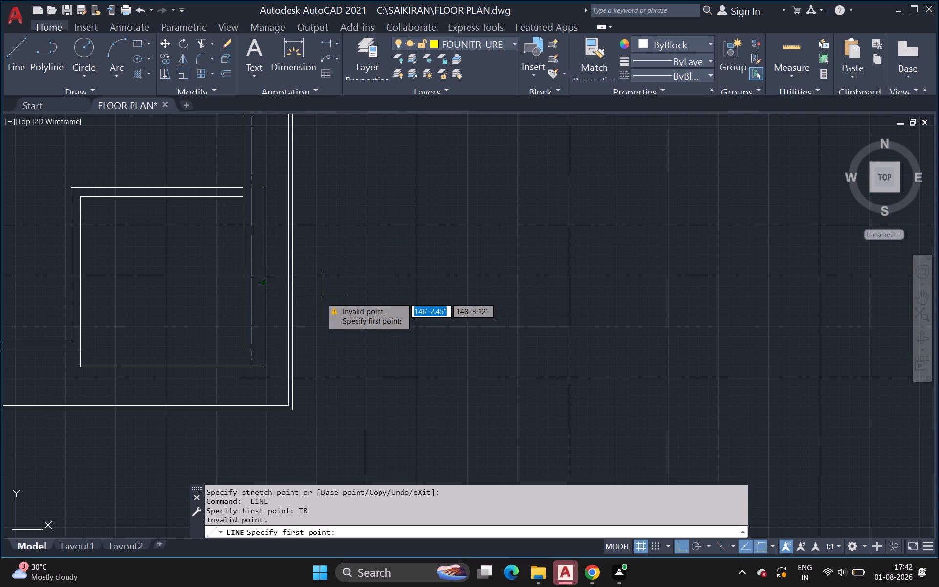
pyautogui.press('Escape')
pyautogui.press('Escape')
# Trim away the two vertical wall lines running down inside the corner room, including the leftover lower segment and short horizontal stub.
pyautogui.write('TR')
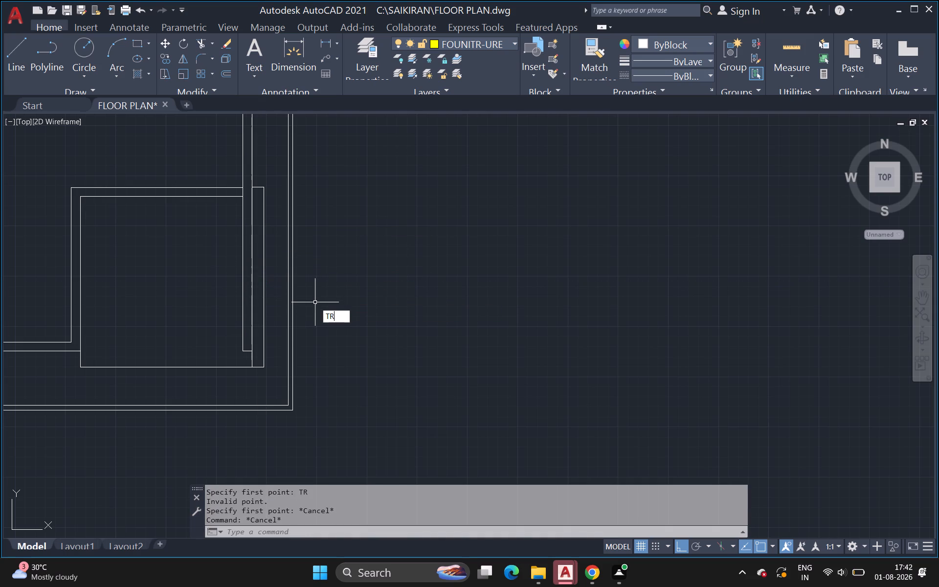
pyautogui.press('Return')
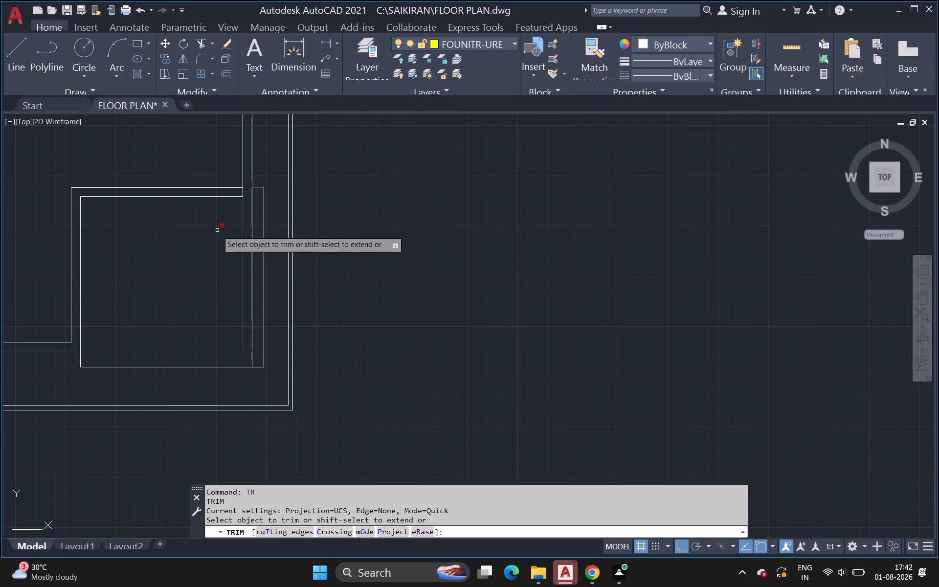
pyautogui.click(202, 39)
pyautogui.moveTo(258, 233); pyautogui.dragTo(224, 249)
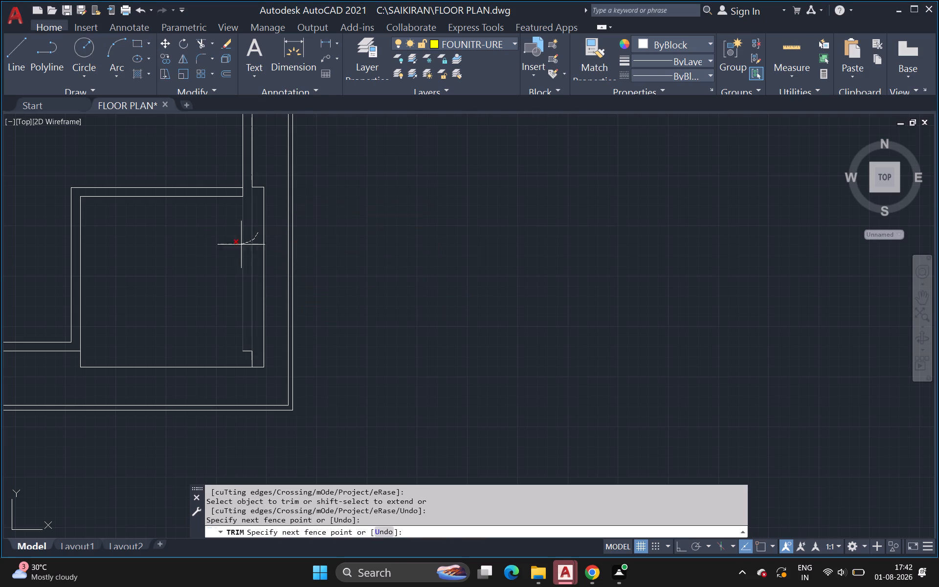
pyautogui.moveTo(224, 249); pyautogui.dragTo(222, 249)
pyautogui.click(251, 359)
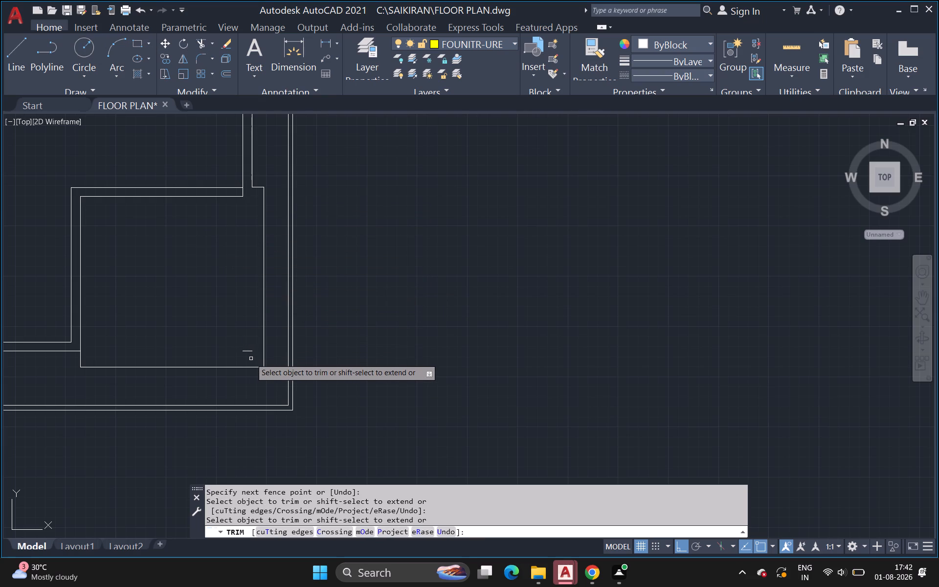
pyautogui.click(250, 352)
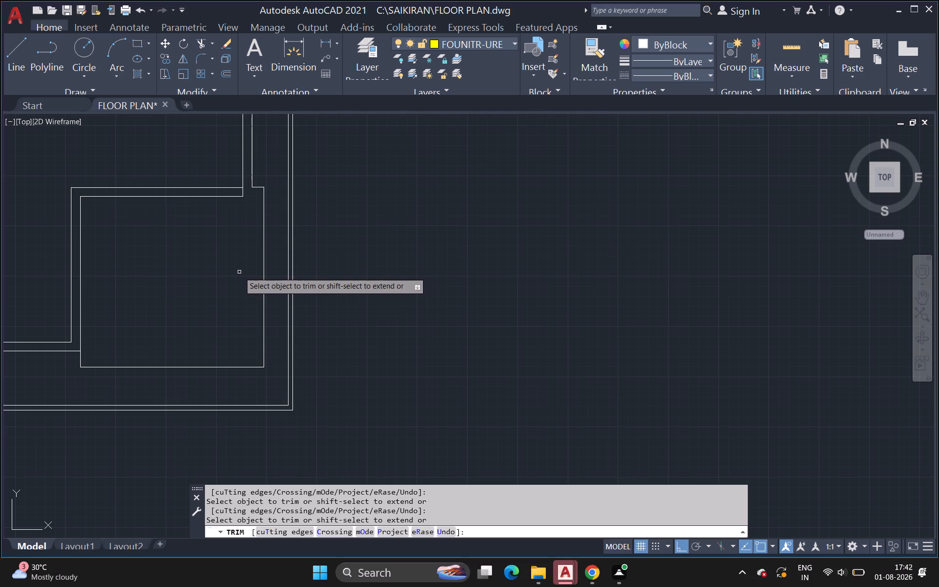
# Draw a short vertical line down from the outer wall line's lower end at the corner room's upper-right notch, slightly past the top wall's lower line.
pyautogui.click(30, 61)
pyautogui.click(11, 57)
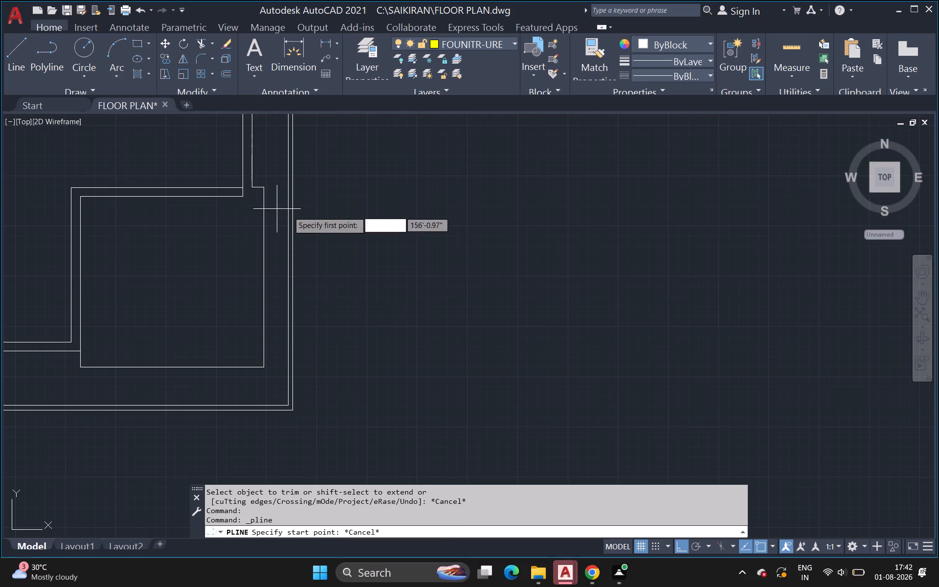
pyautogui.scroll(3, 294, 202)
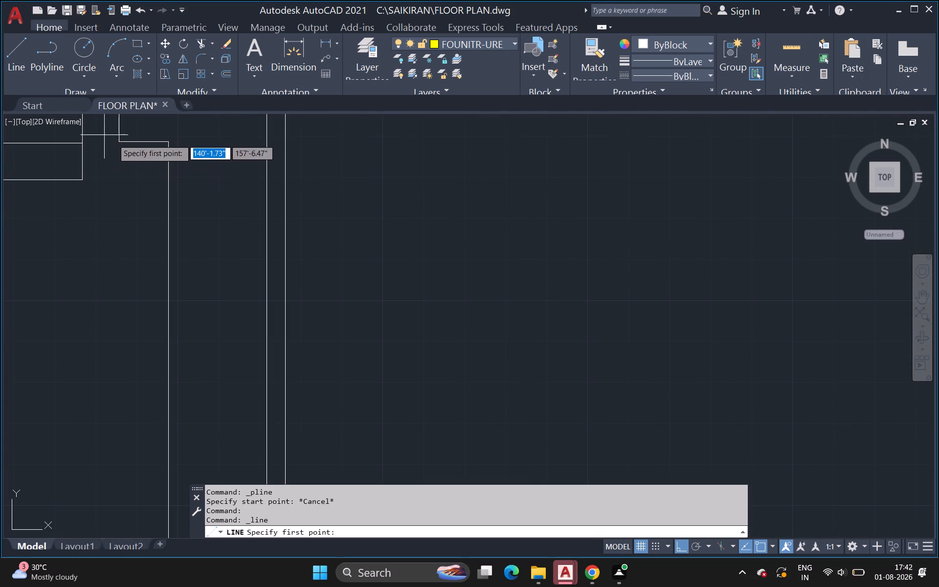
pyautogui.click(119, 144)
pyautogui.click(123, 184)
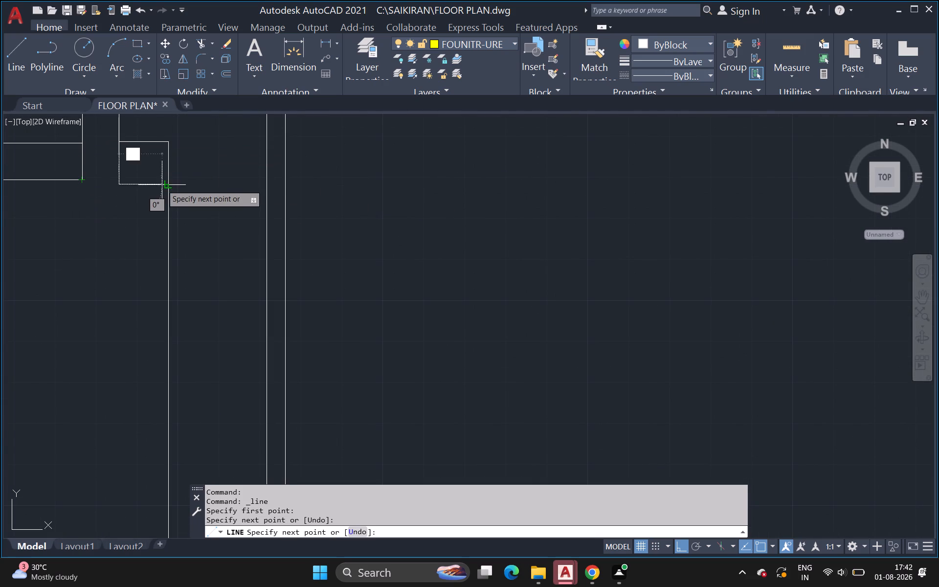
pyautogui.press('Escape')
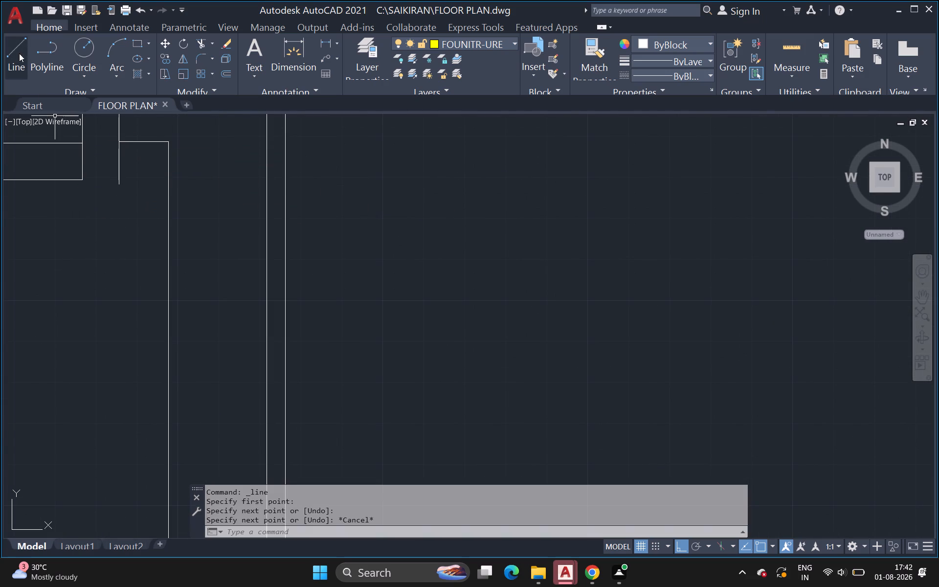
# Draw a short horizontal line extending the top wall's lower line from its right end to the new vertical line.
pyautogui.click(19, 53)
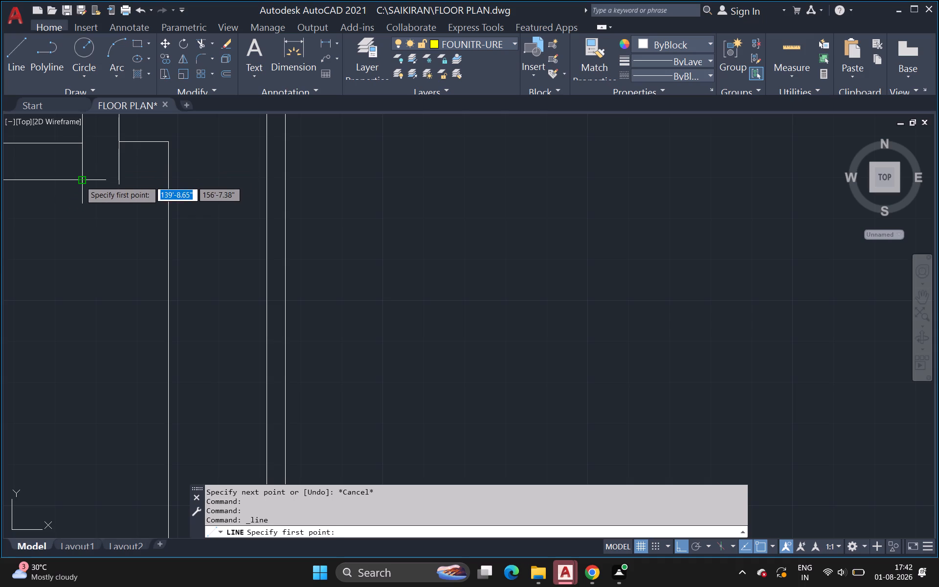
pyautogui.click(80, 181)
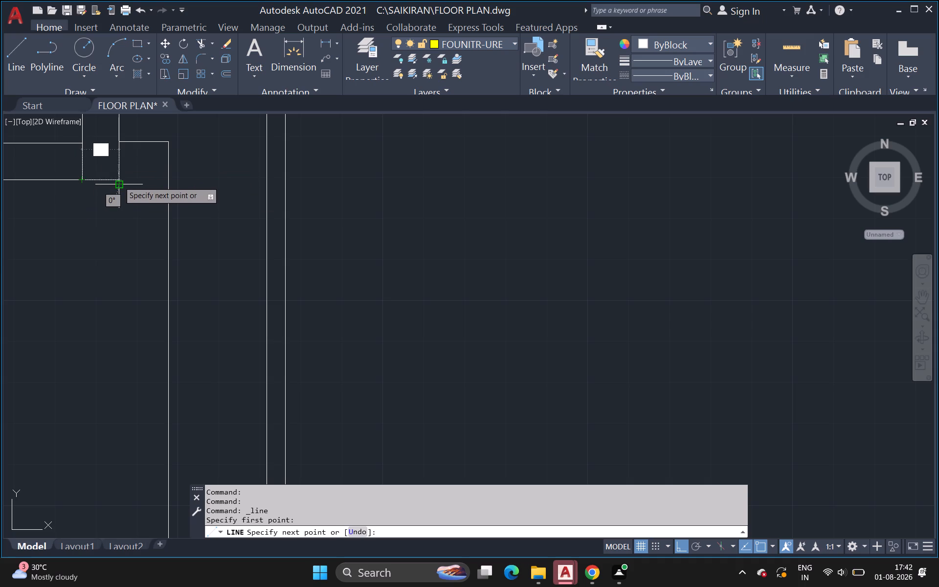
pyautogui.click(118, 179)
pyautogui.press('Escape')
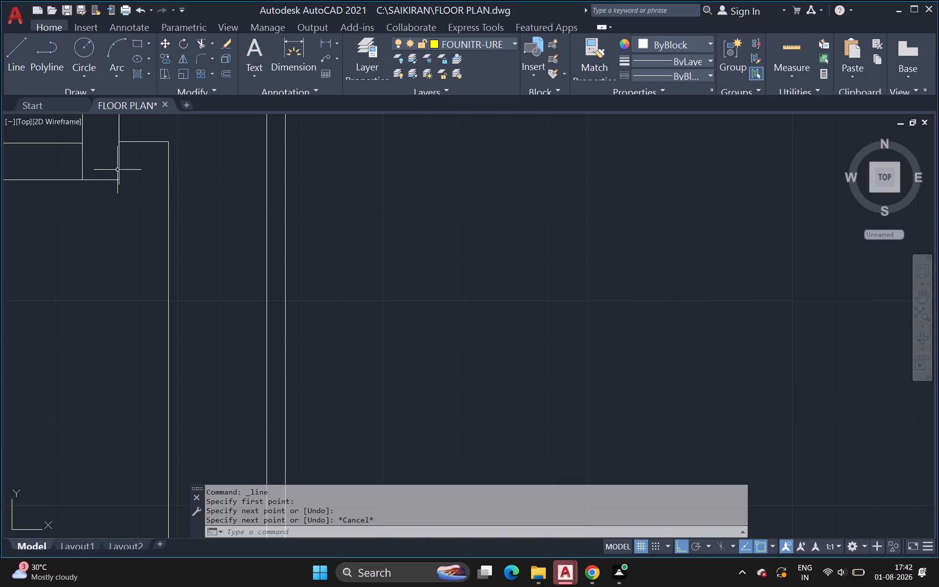
# Shorten the two vertical lines at this wall corner so they end at the wall's upper and lower horizontal lines respectively.
pyautogui.click(83, 163)
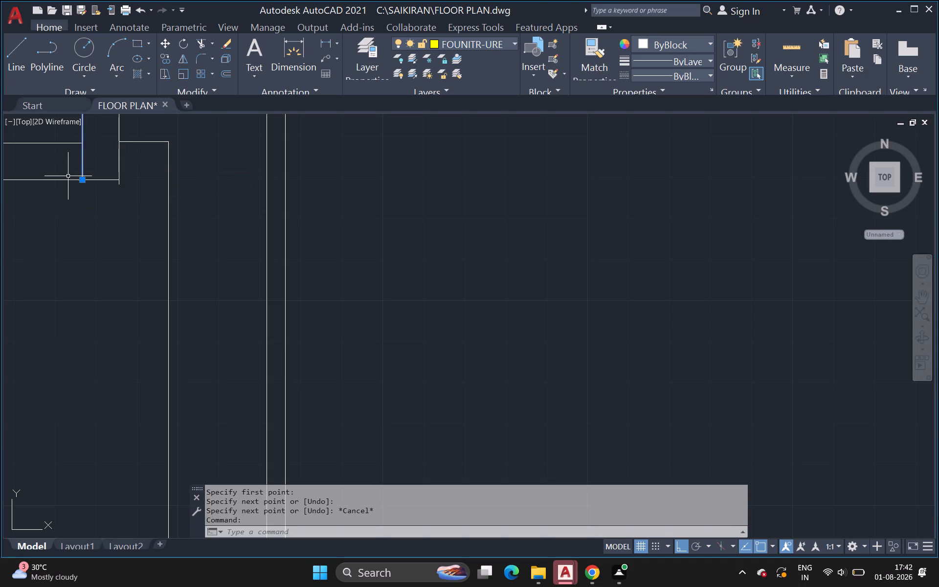
pyautogui.click(81, 180)
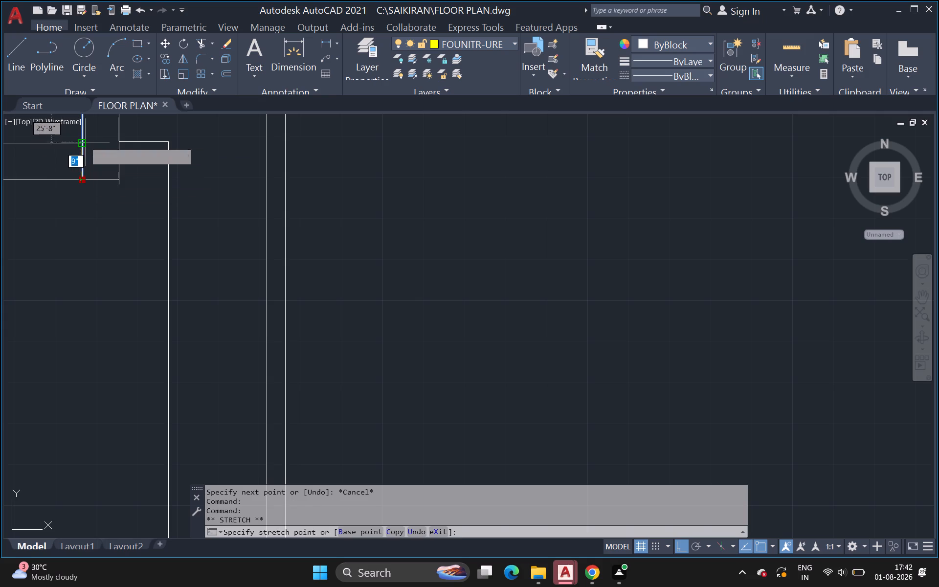
pyautogui.click(79, 146)
pyautogui.scroll(3, 121, 189)
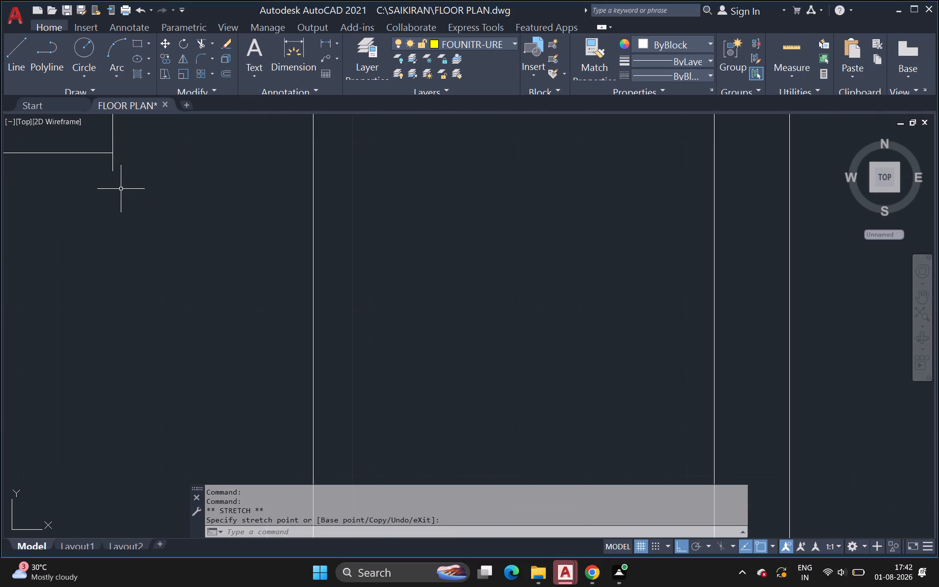
pyautogui.click(112, 166)
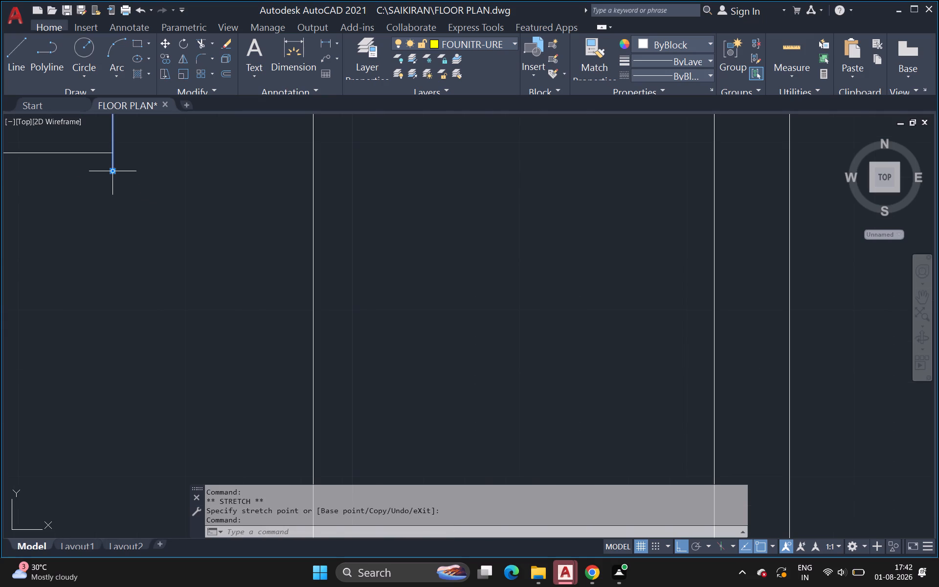
pyautogui.click(112, 172)
pyautogui.click(112, 153)
pyautogui.press('Escape')
# Draw a 4'3" horizontal line leftward from the outer upper-left corner of the corner room's wall.
pyautogui.scroll(-4, 175, 156)
pyautogui.moveTo(171, 222); pyautogui.dragTo(162, 275, button='middle')
pyautogui.scroll(-3, 165, 275)
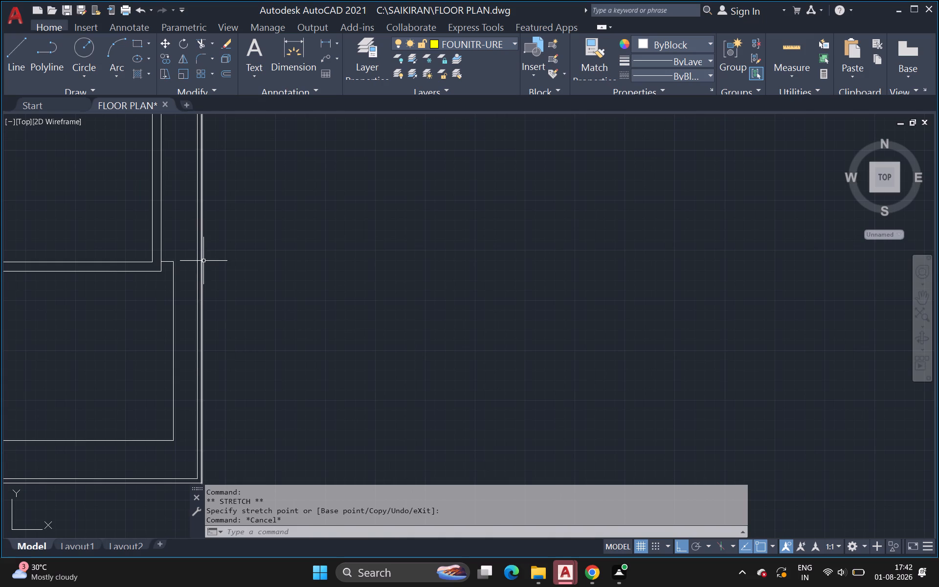
pyautogui.scroll(-4, 204, 267)
pyautogui.scroll(1, 222, 268)
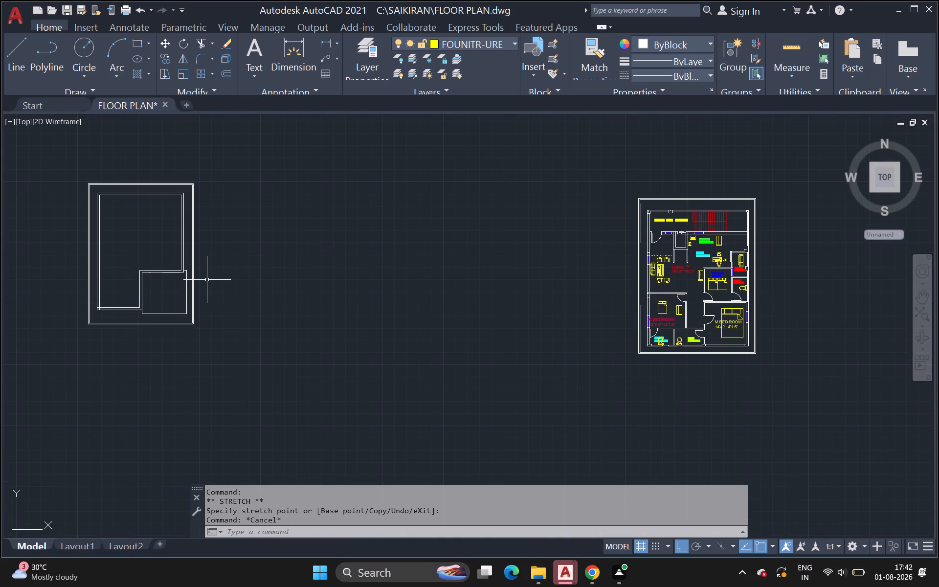
pyautogui.scroll(1, 148, 284)
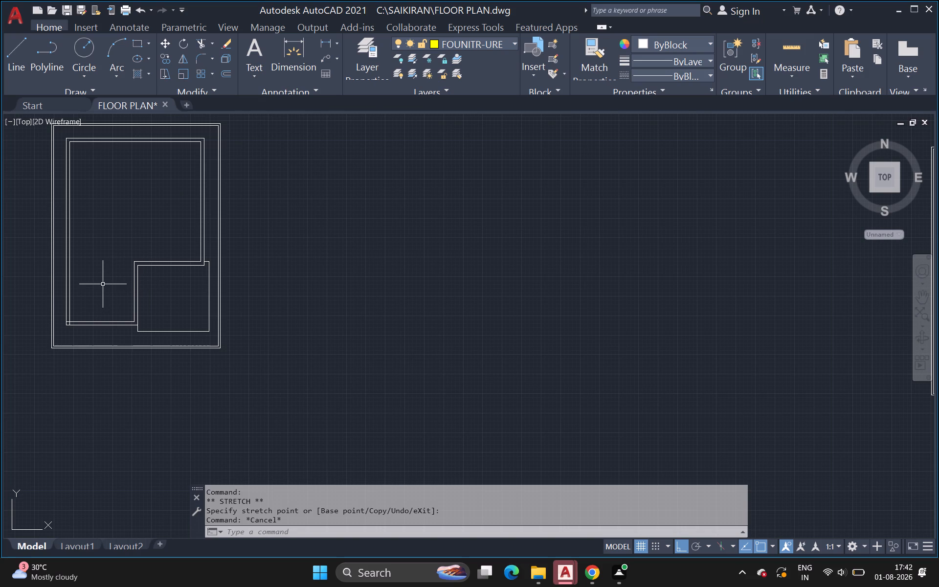
pyautogui.scroll(1, 103, 283)
pyautogui.click(11, 59)
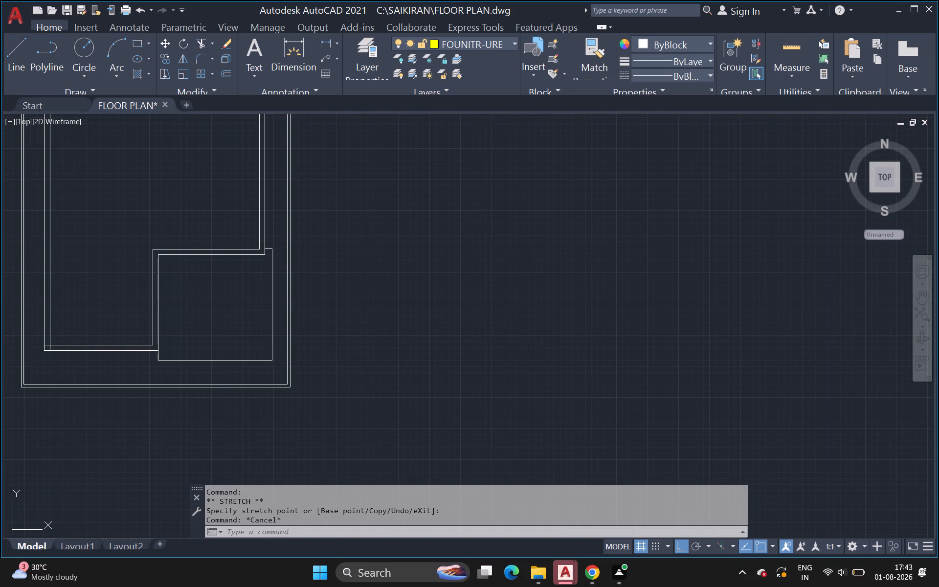
pyautogui.scroll(2, 151, 225)
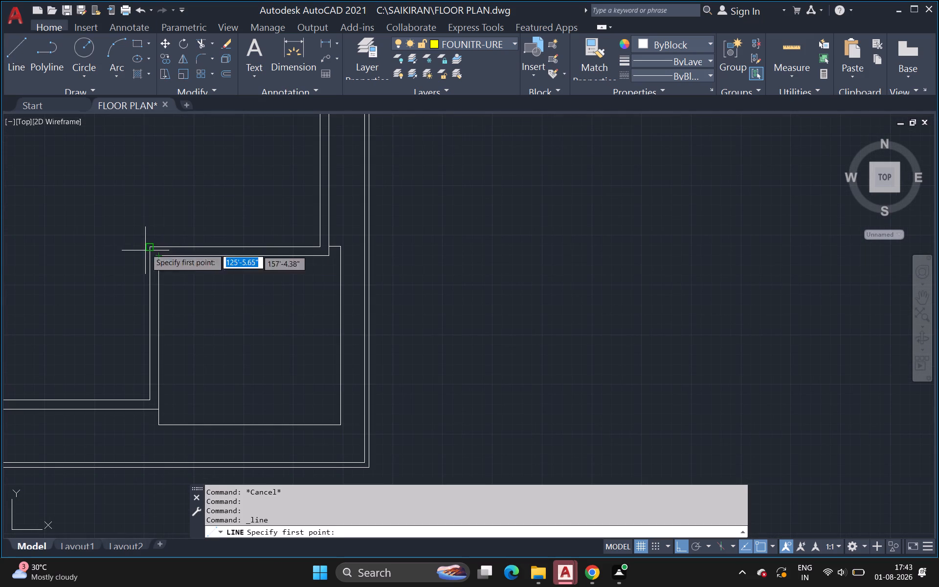
pyautogui.click(146, 248)
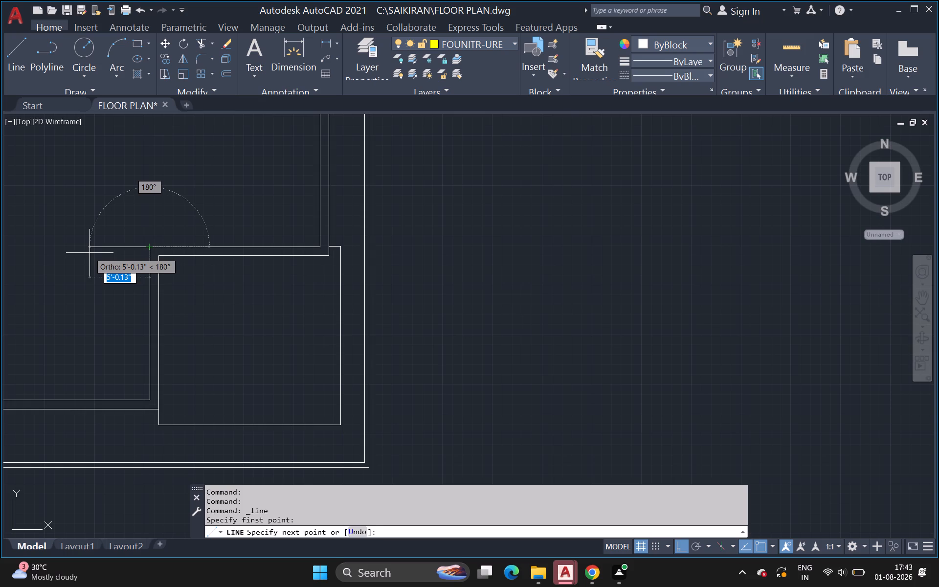
pyautogui.write("4'")
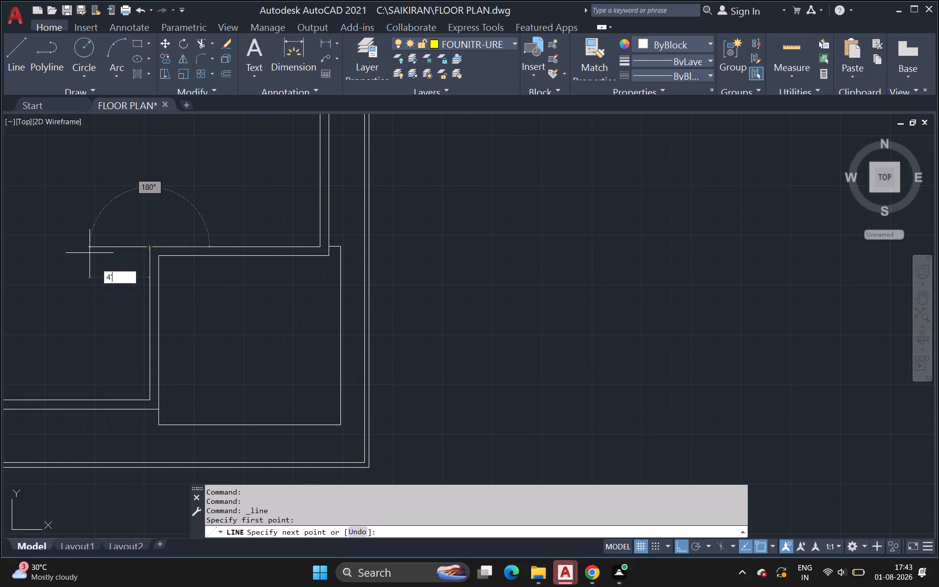
pyautogui.press('3')
pyautogui.press('Return')
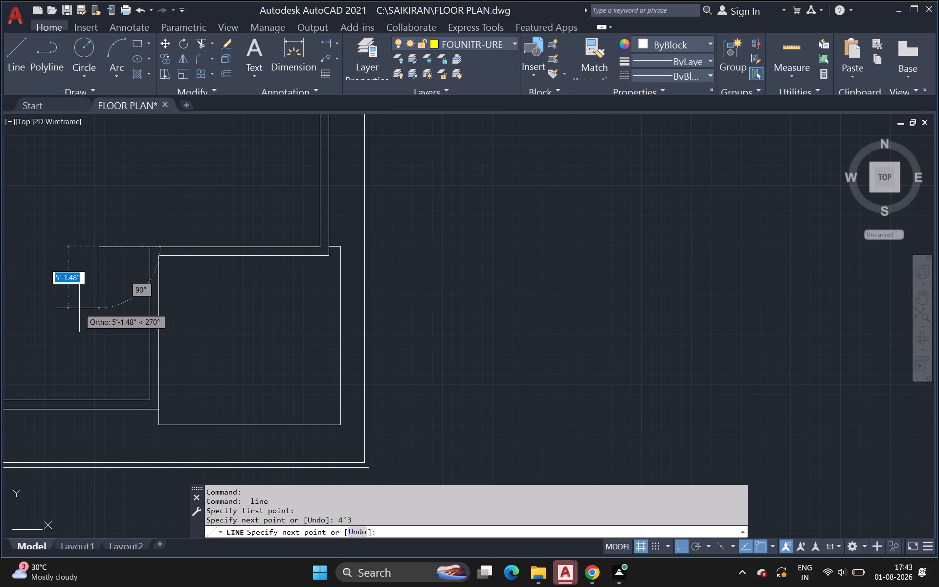
# Continue the line 4'4-1/2" downward and horizontally back to the corner room's left wall, forming a small room outline.
pyautogui.press('4')
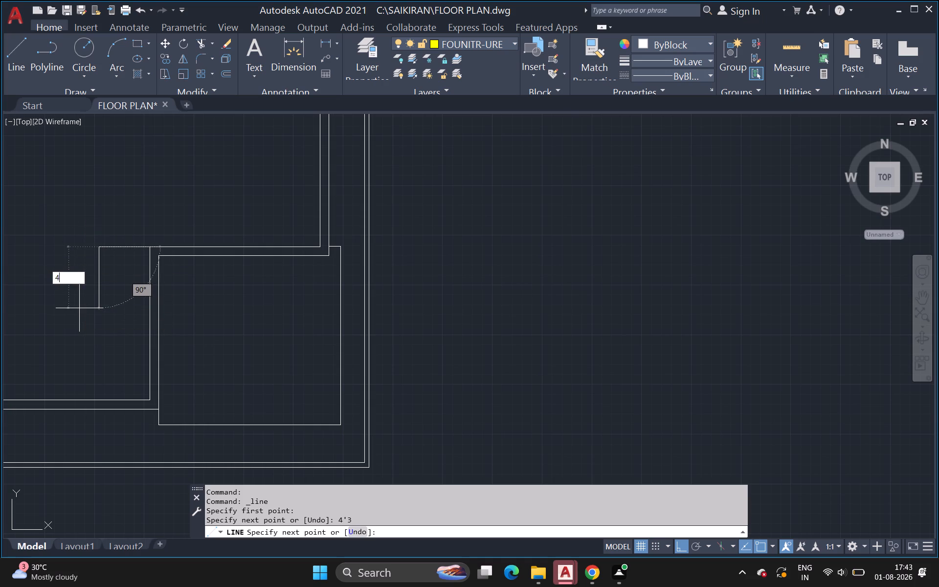
pyautogui.press("'")
pyautogui.press('4')
pyautogui.press('-')
pyautogui.press('1')
pyautogui.write('/2')
pyautogui.hotkey('shift', '"')
pyautogui.press('Return')
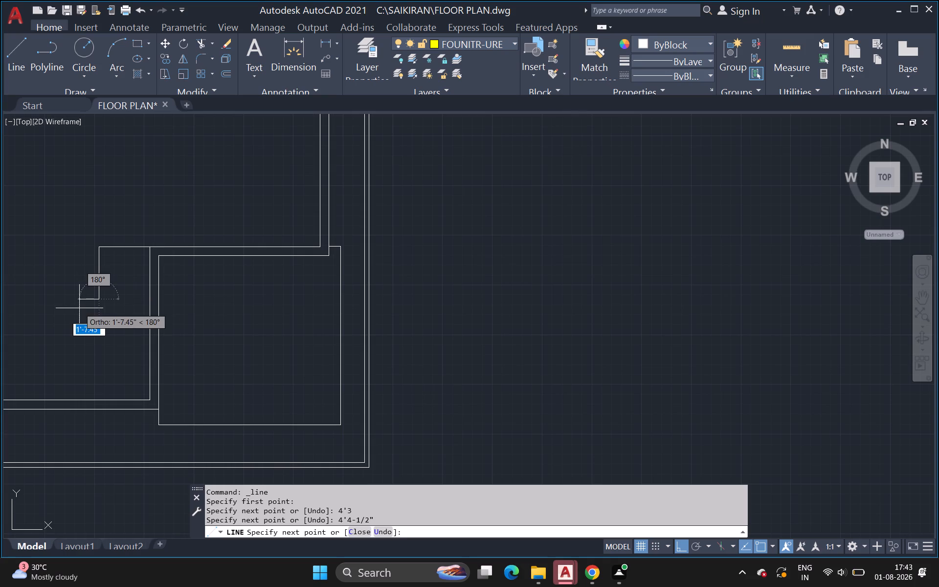
pyautogui.click(148, 297)
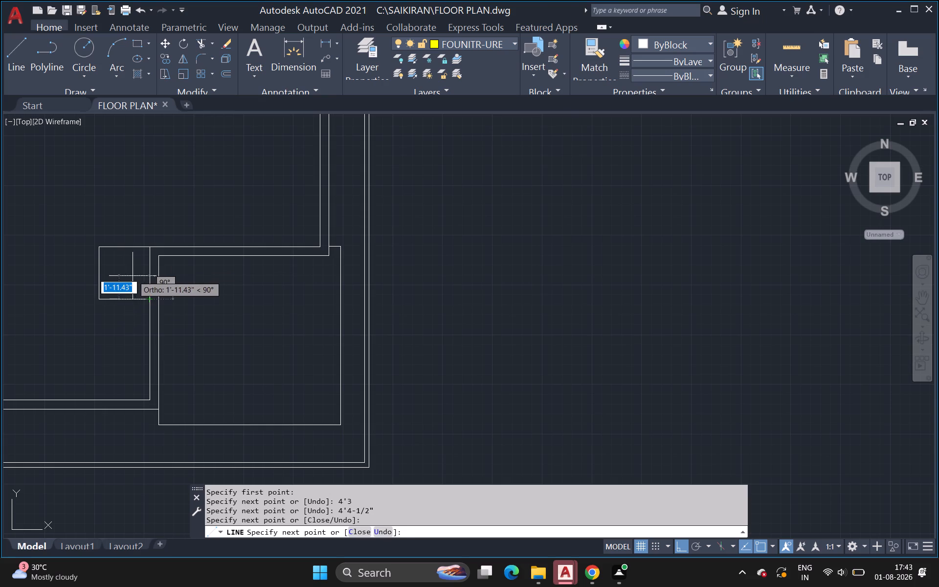
pyautogui.press('space')
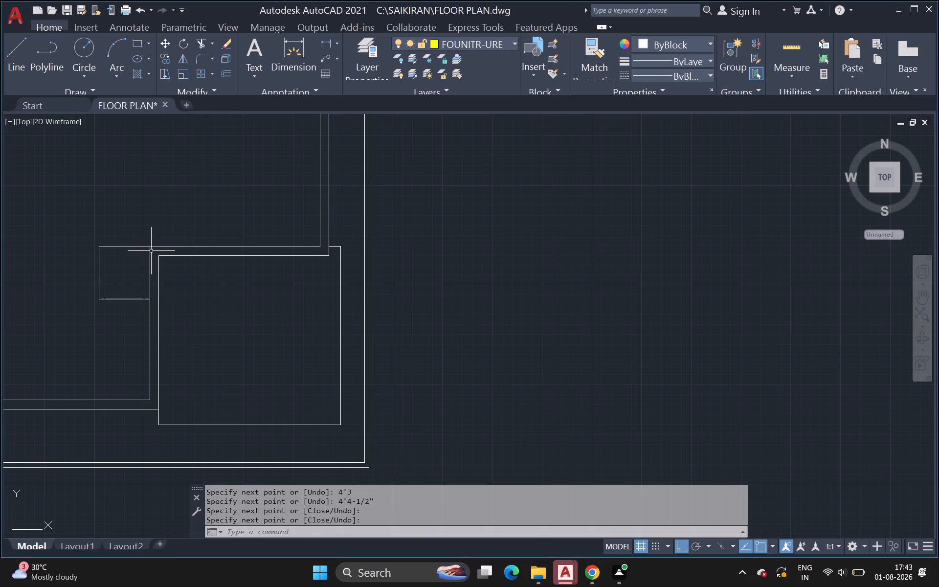
# Offset the small room's left wall line 4.5" toward the inside of the room.
pyautogui.press('o')
pyautogui.press('Return')
pyautogui.scroll(2, 136, 256)
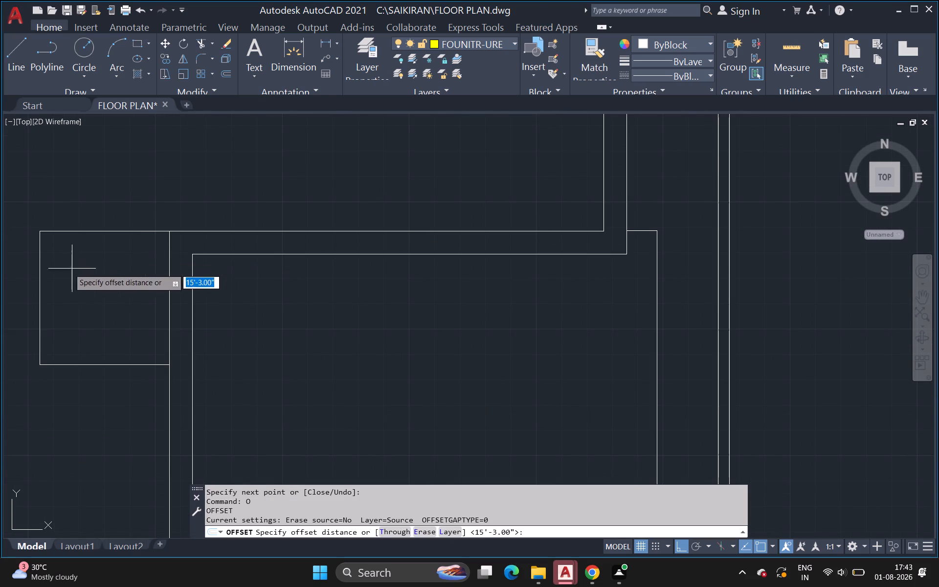
pyautogui.middleClick(36, 278)
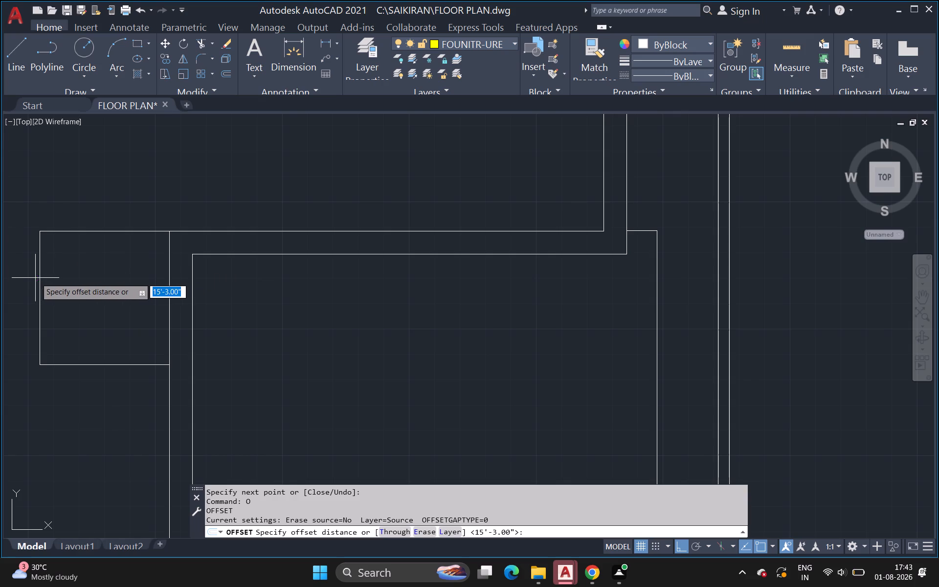
pyautogui.scroll(1, 37, 278)
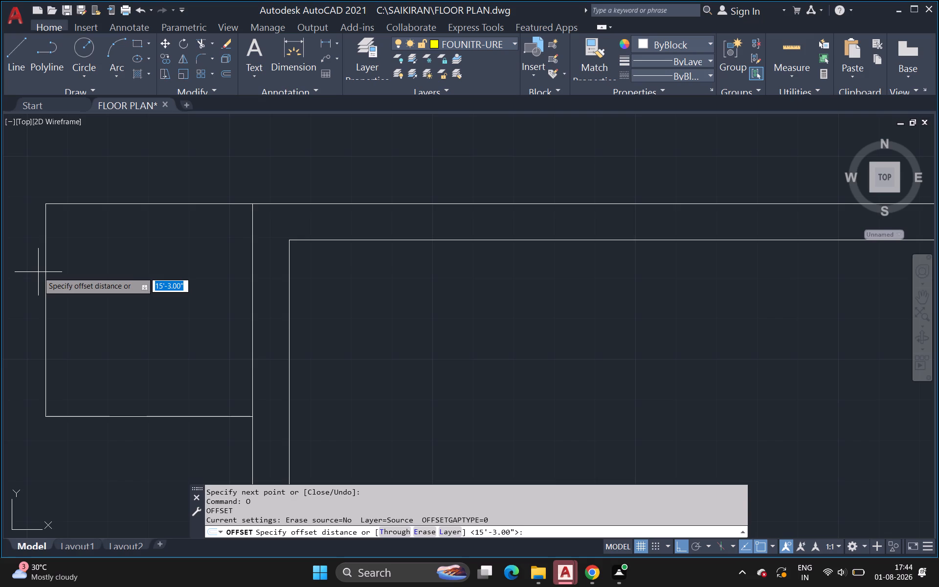
pyautogui.press('o')
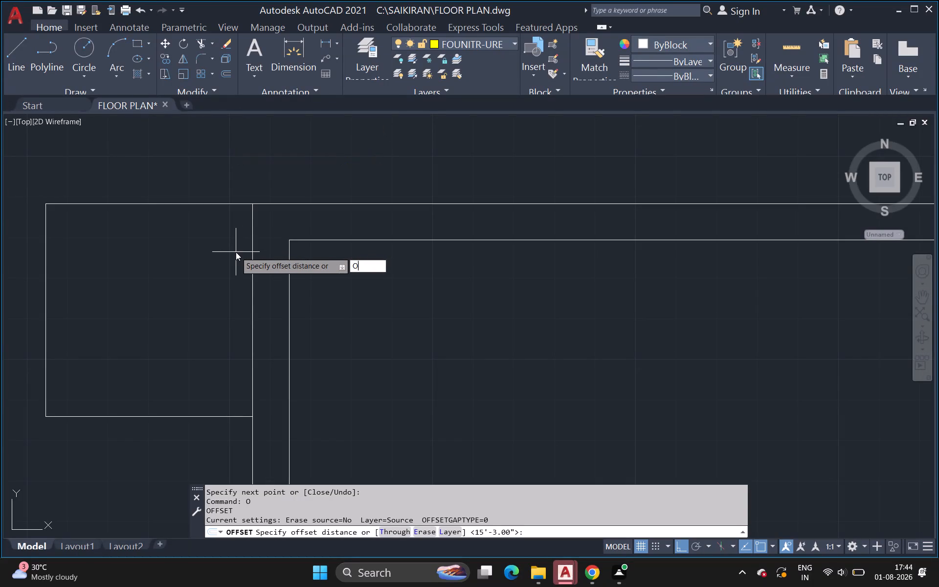
pyautogui.press('Return')
pyautogui.scroll(2, 50, 231)
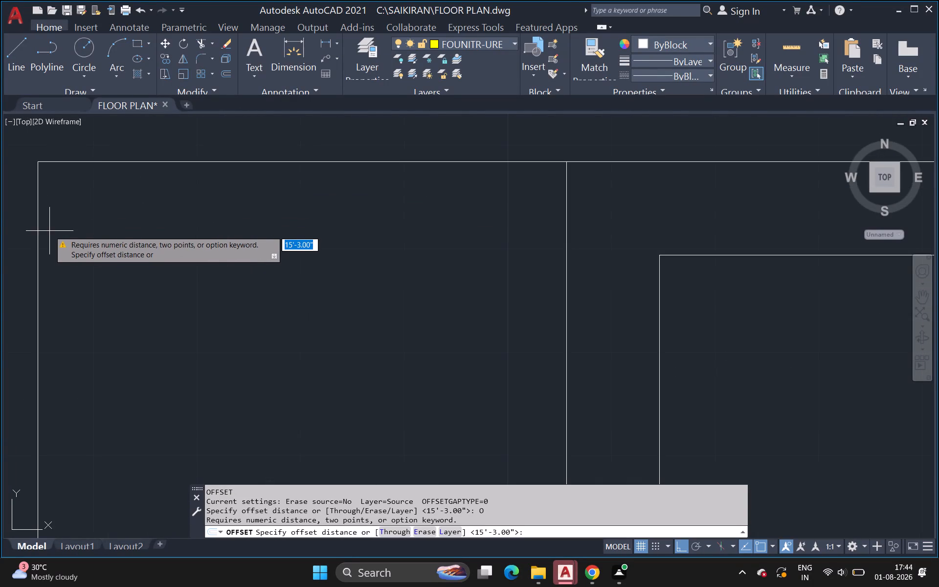
pyautogui.click(37, 247)
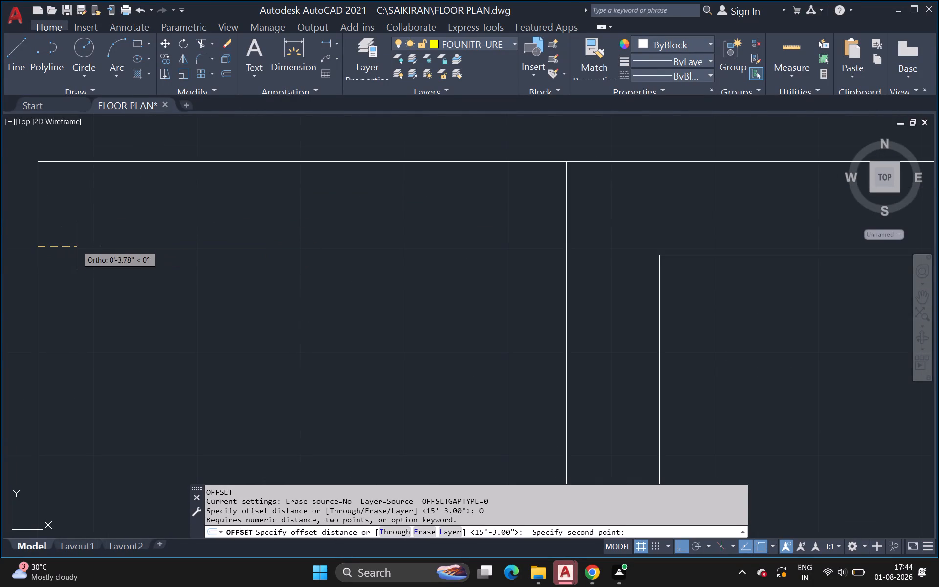
pyautogui.press('4')
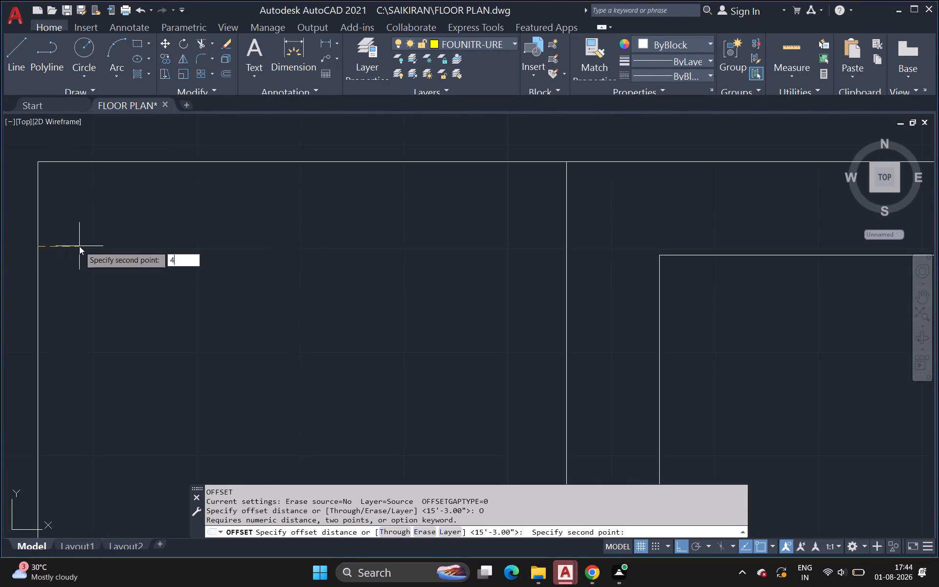
pyautogui.write('.5')
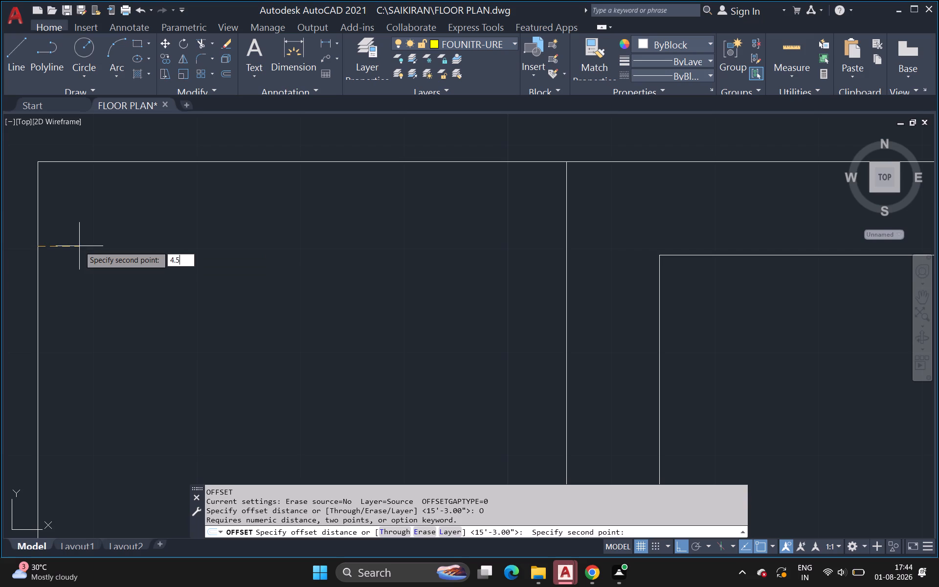
pyautogui.hotkey('shift', '"')
pyautogui.press('Return')
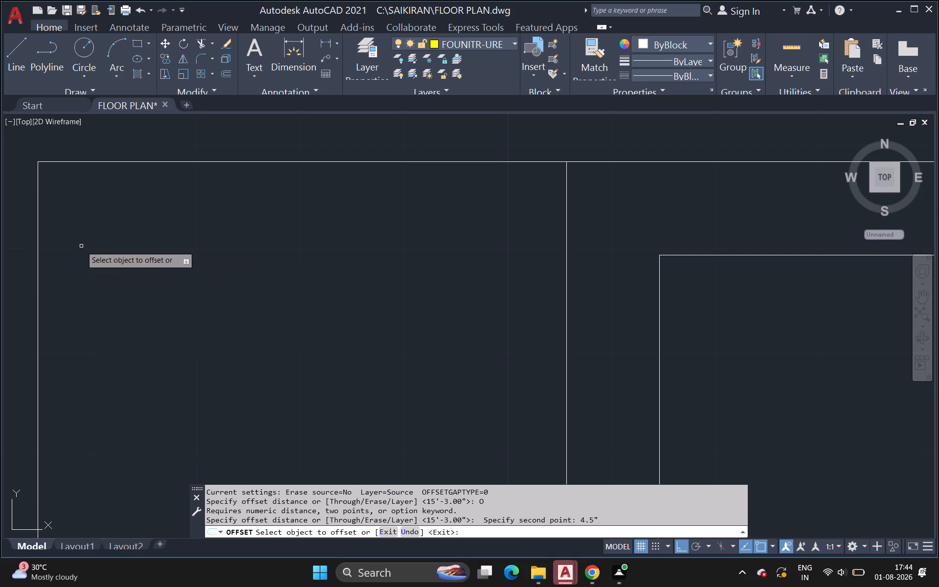
pyautogui.click(38, 248)
pyautogui.click(70, 249)
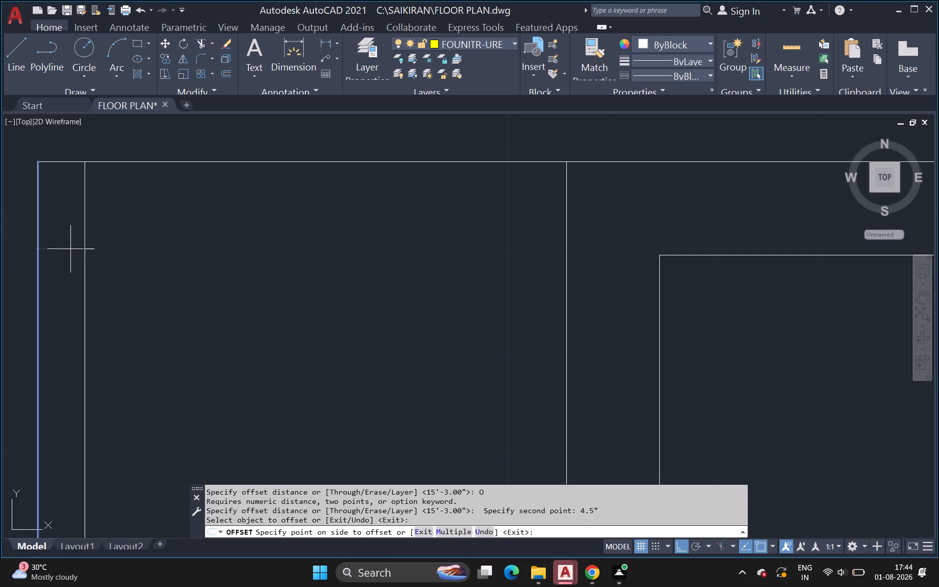
# Offset the small room's bottom wall line 4.5" upward into the room.
pyautogui.scroll(1, 98, 271)
pyautogui.scroll(-2, 108, 289)
pyautogui.moveTo(109, 290); pyautogui.dragTo(113, 226, button='middle')
pyautogui.scroll(-1, 265, 480)
pyautogui.moveTo(261, 480); pyautogui.dragTo(232, 370, button='middle')
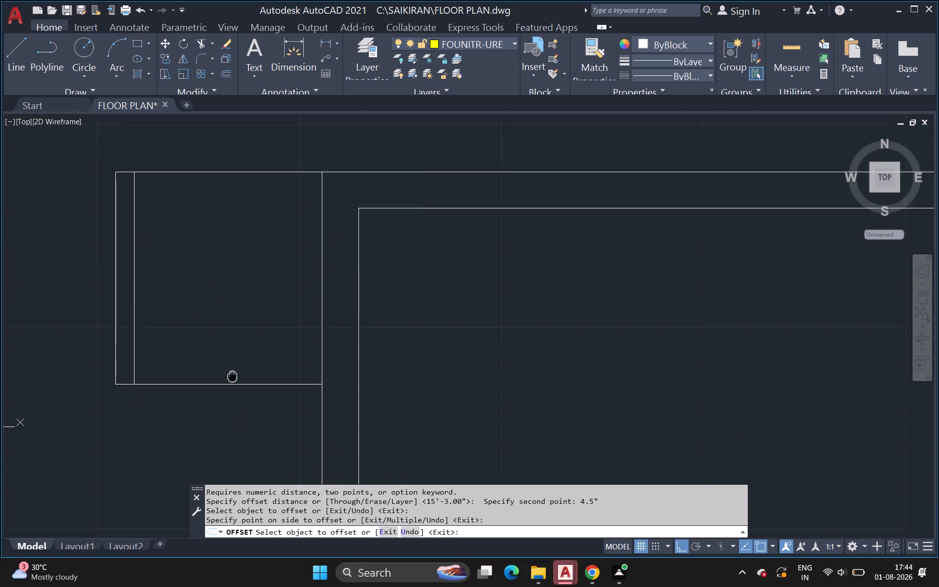
pyautogui.moveTo(232, 370); pyautogui.dragTo(229, 356, button='middle')
pyautogui.click(230, 362)
pyautogui.click(231, 347)
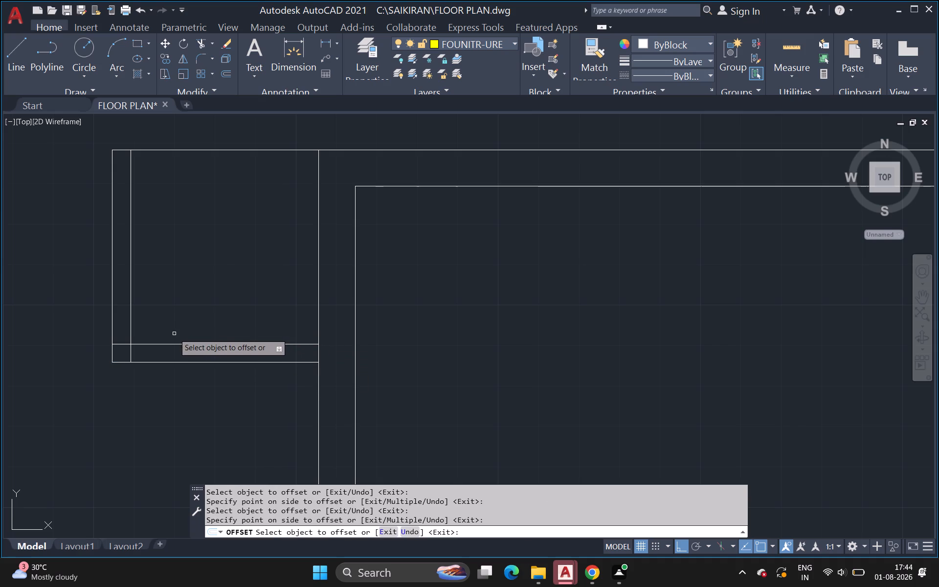
pyautogui.press('Escape')
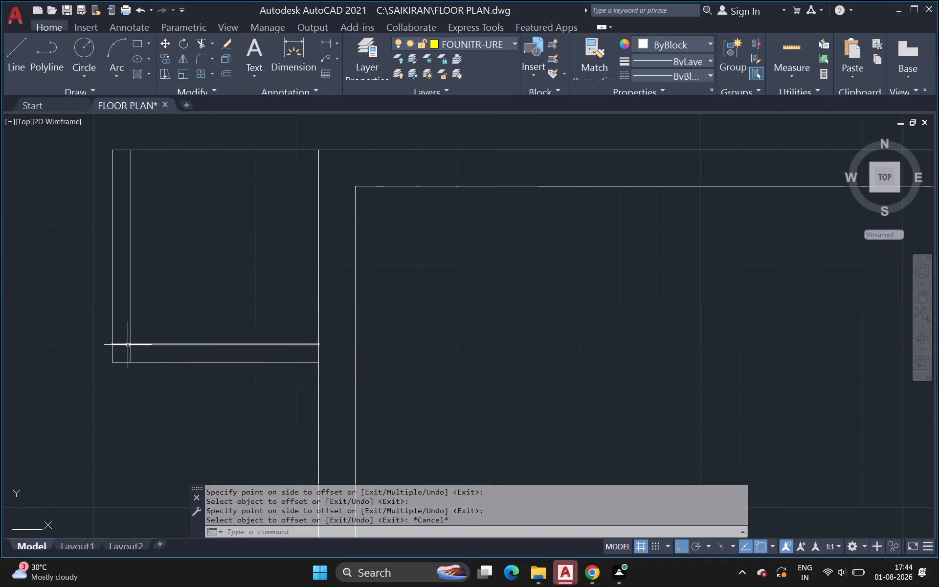
# Shorten the small room's two inner offset lines so they meet at the inner lower-left corner.
pyautogui.click(128, 344)
pyautogui.click(113, 345)
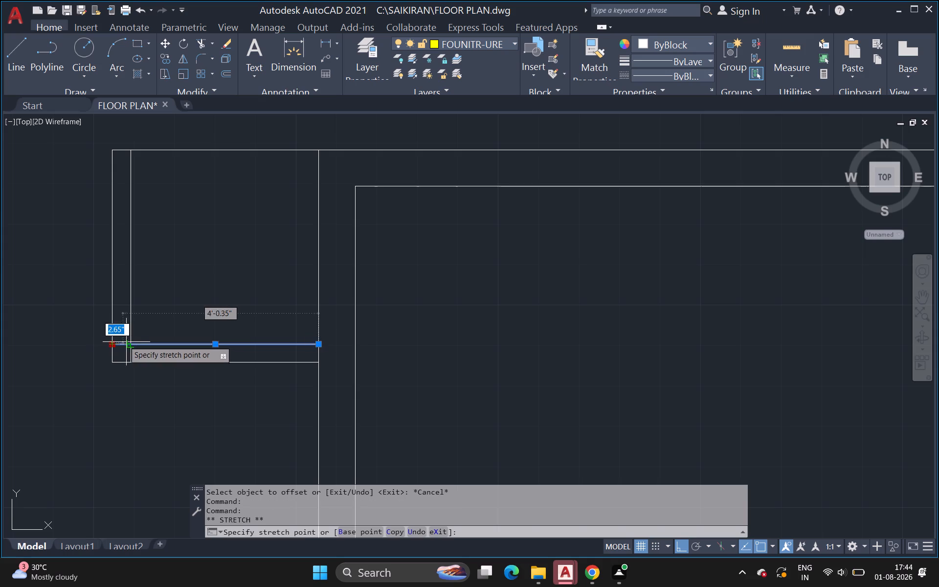
pyautogui.click(130, 339)
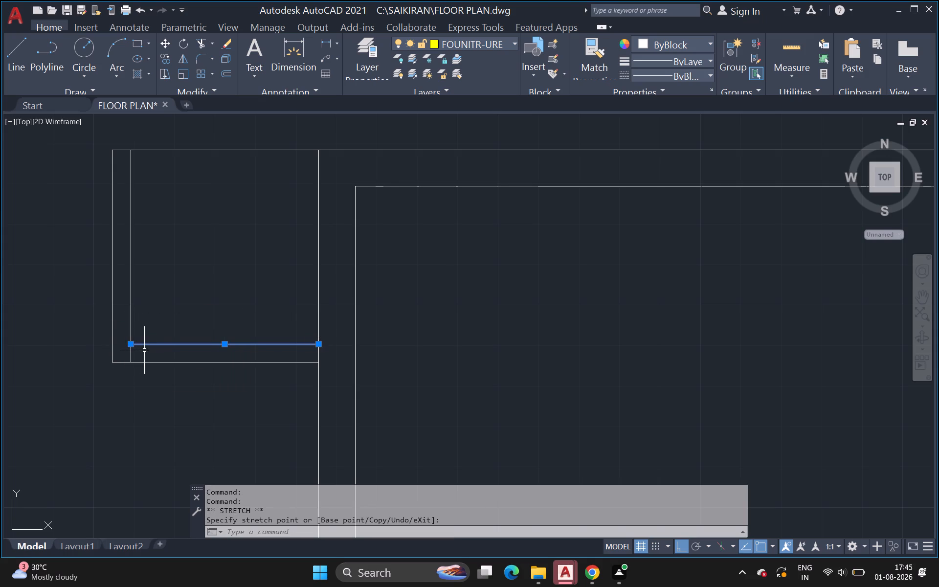
pyautogui.press('Escape')
pyautogui.click(130, 356)
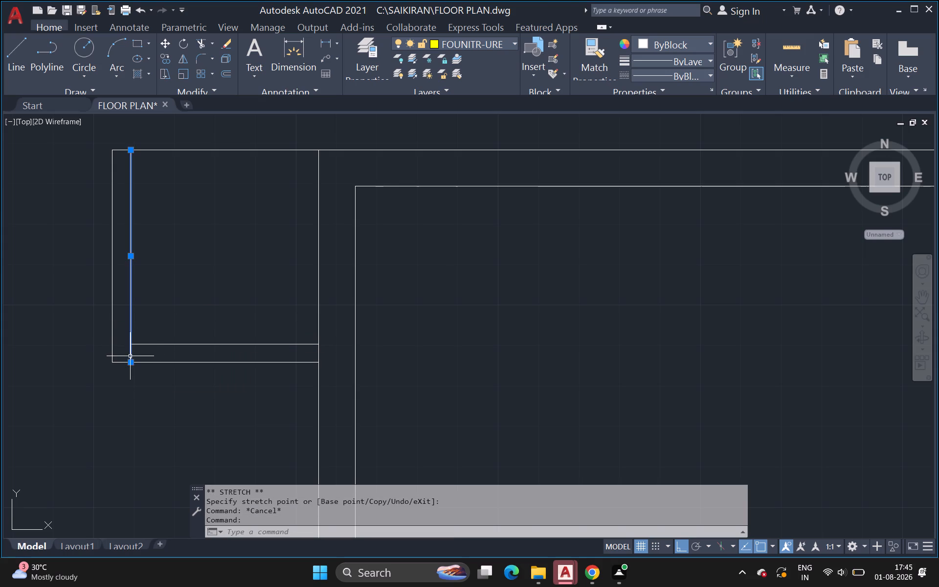
pyautogui.click(129, 361)
pyautogui.click(129, 341)
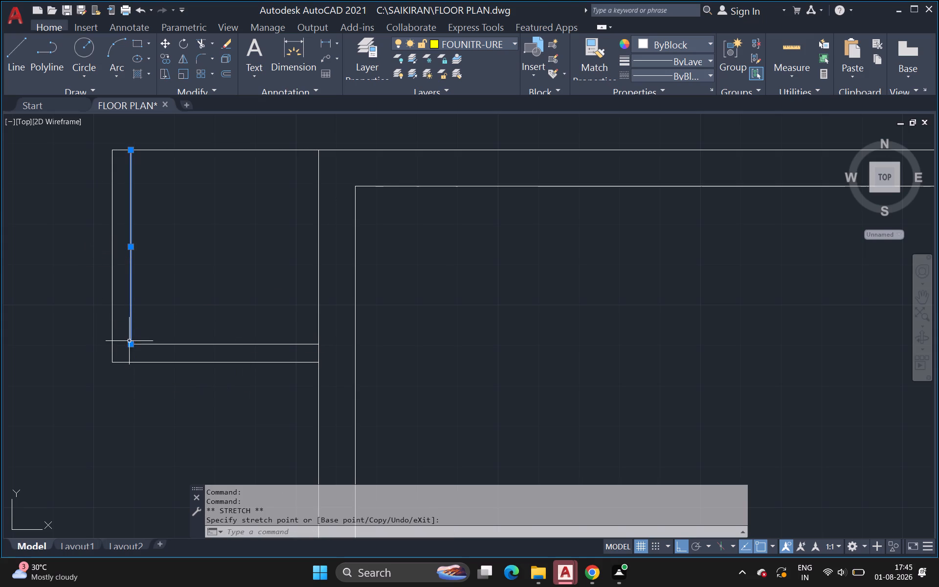
pyautogui.press('Escape')
# Draw a vertical line from the small room's outer lower-right corner down to the inner line of the bottom wall.
pyautogui.scroll(-2, 213, 298)
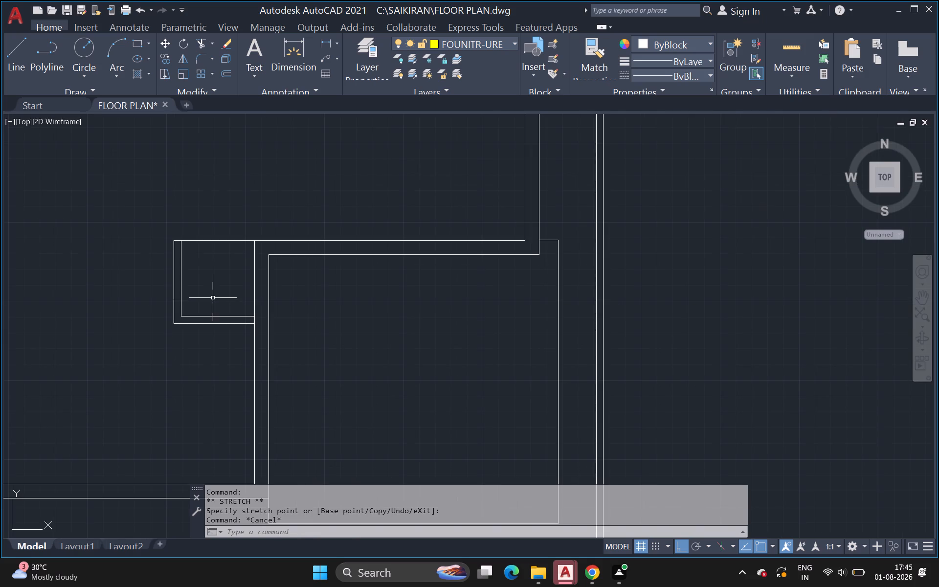
pyautogui.moveTo(154, 379); pyautogui.dragTo(186, 337, button='middle')
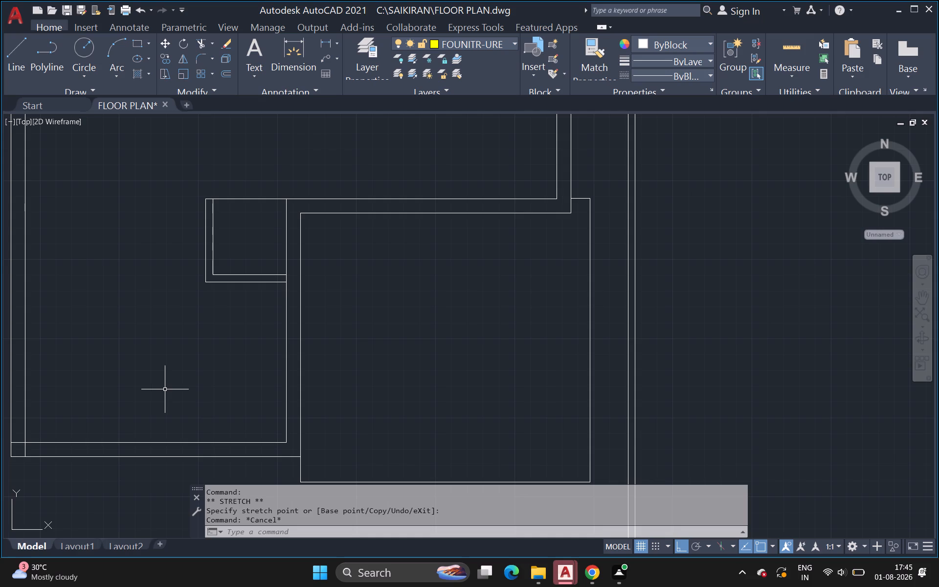
pyautogui.scroll(-2, 196, 383)
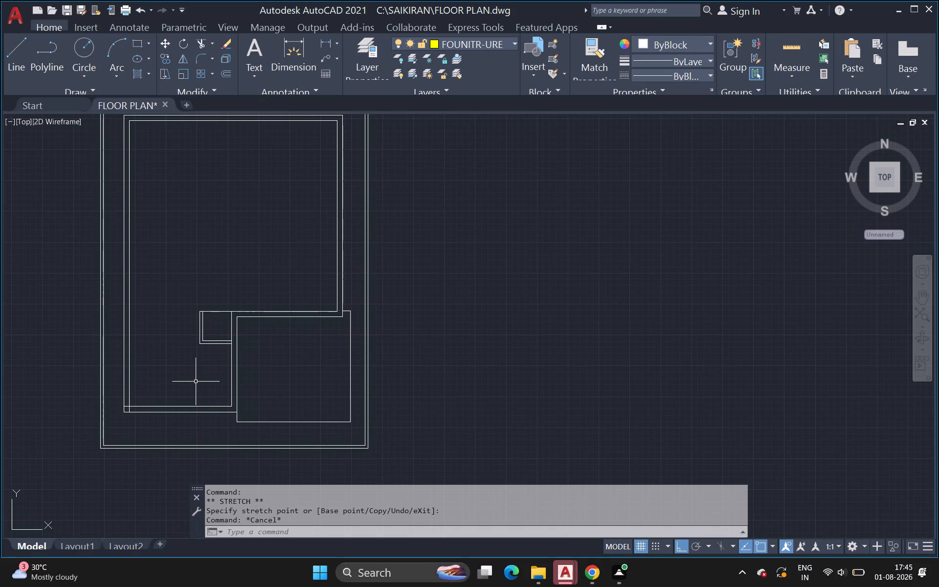
pyautogui.click(16, 61)
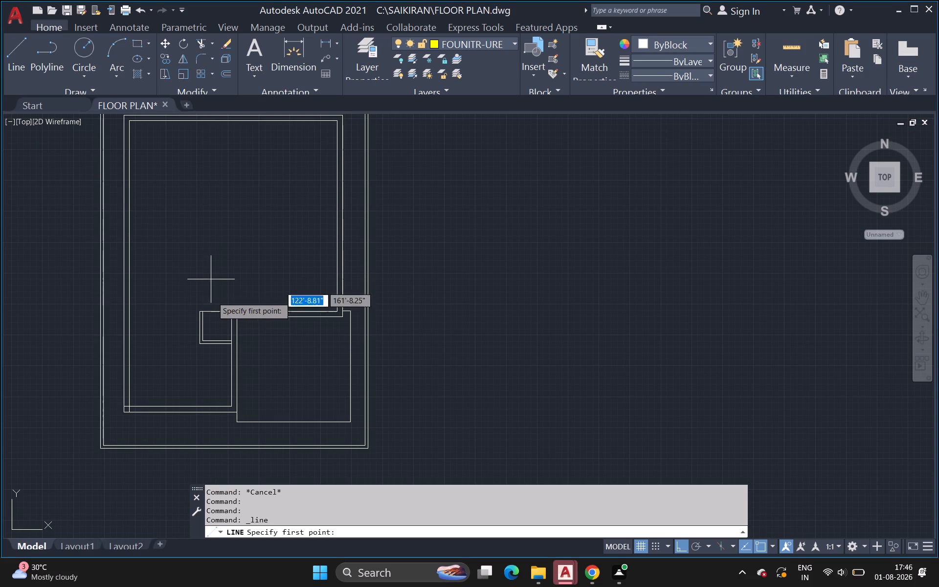
pyautogui.scroll(3, 230, 345)
pyautogui.click(232, 344)
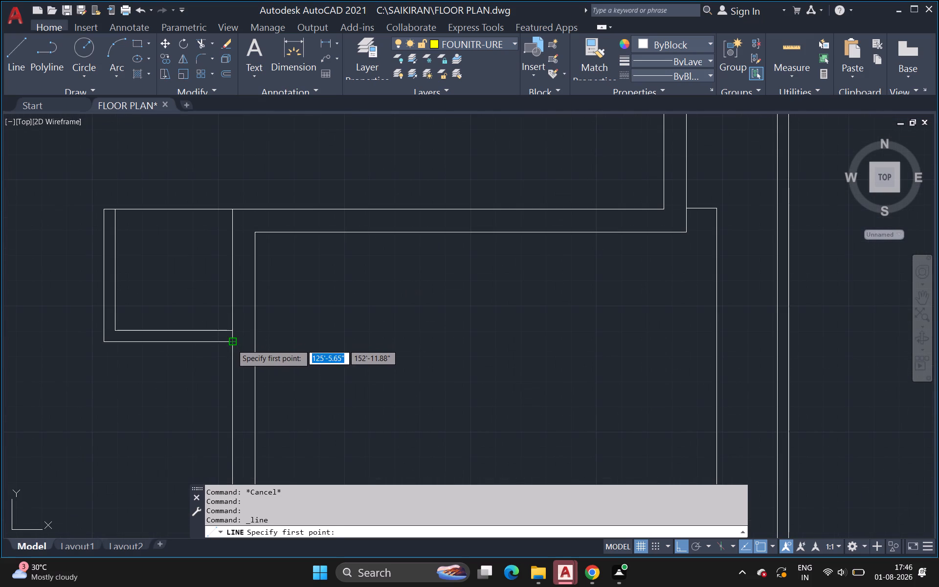
pyautogui.scroll(-2, 227, 369)
pyautogui.moveTo(227, 369); pyautogui.dragTo(237, 254, button='middle')
pyautogui.scroll(1, 232, 298)
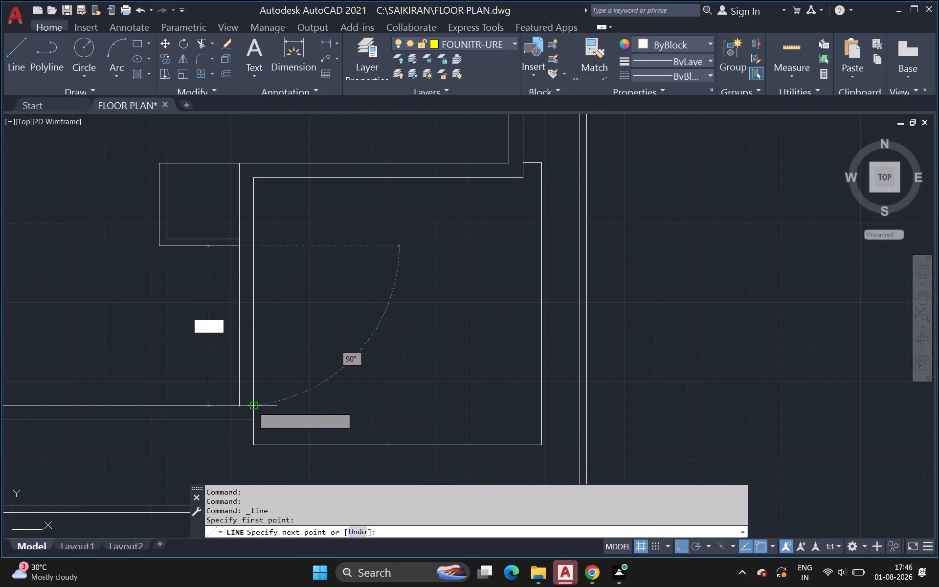
pyautogui.click(243, 407)
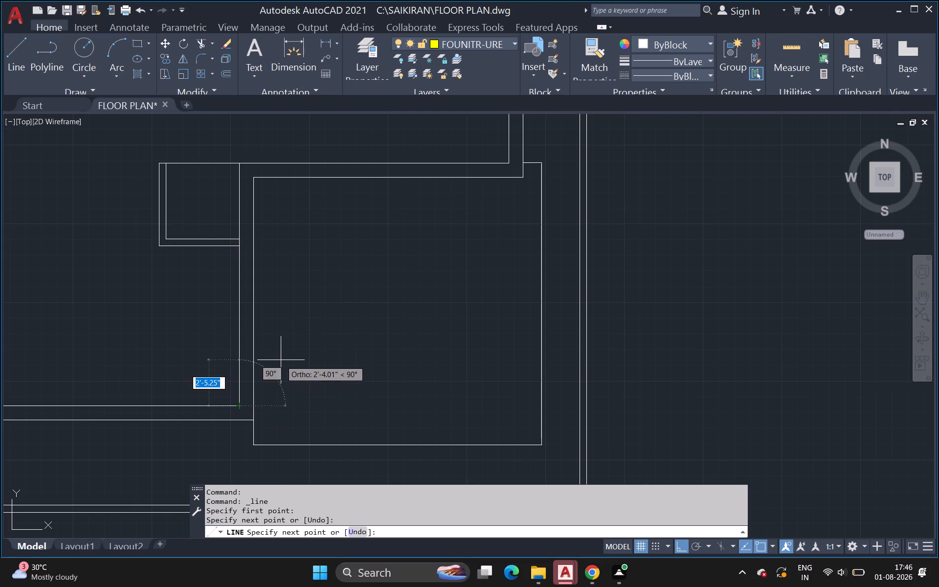
pyautogui.press('Escape')
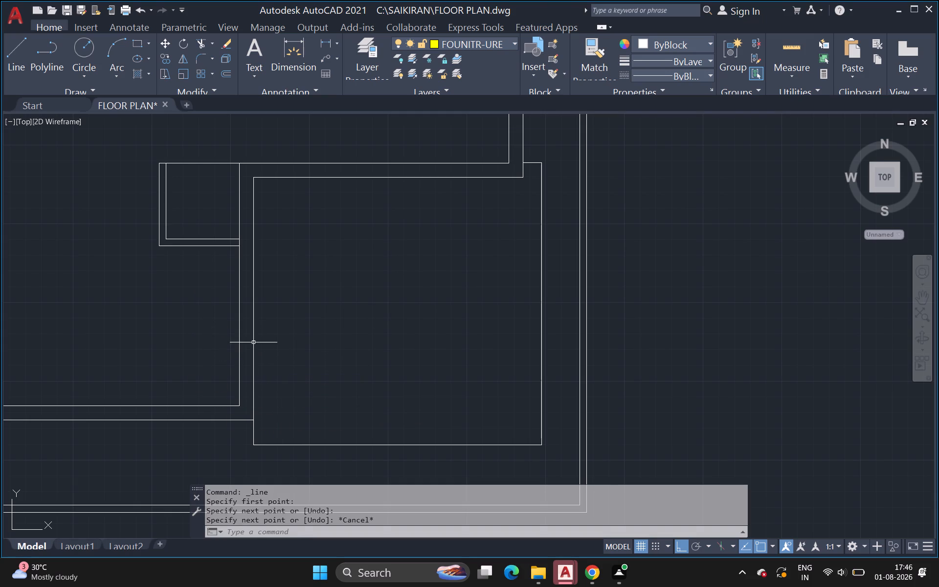
# Offset the vertical line below the small room 13'9" to the left.
pyautogui.press('o')
pyautogui.press('Return')
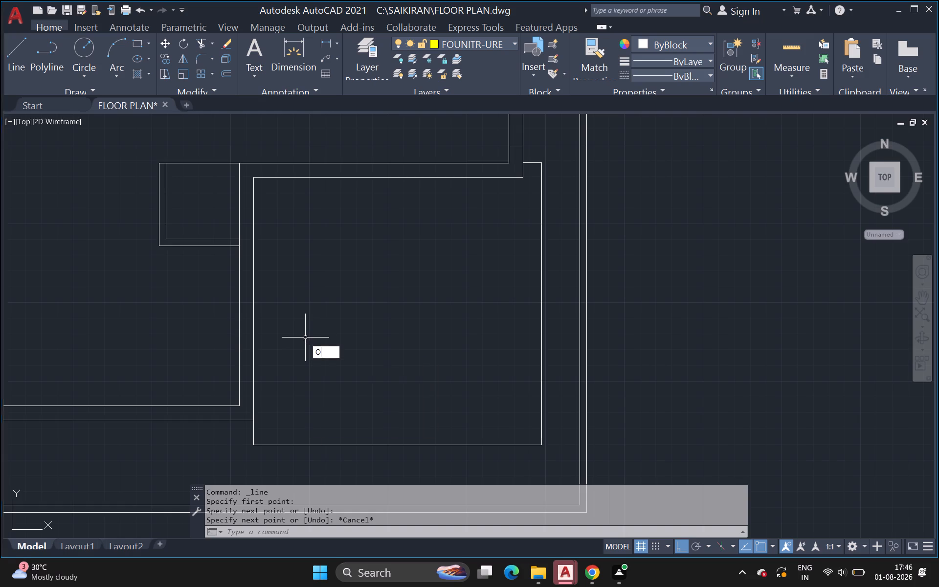
pyautogui.click(239, 327)
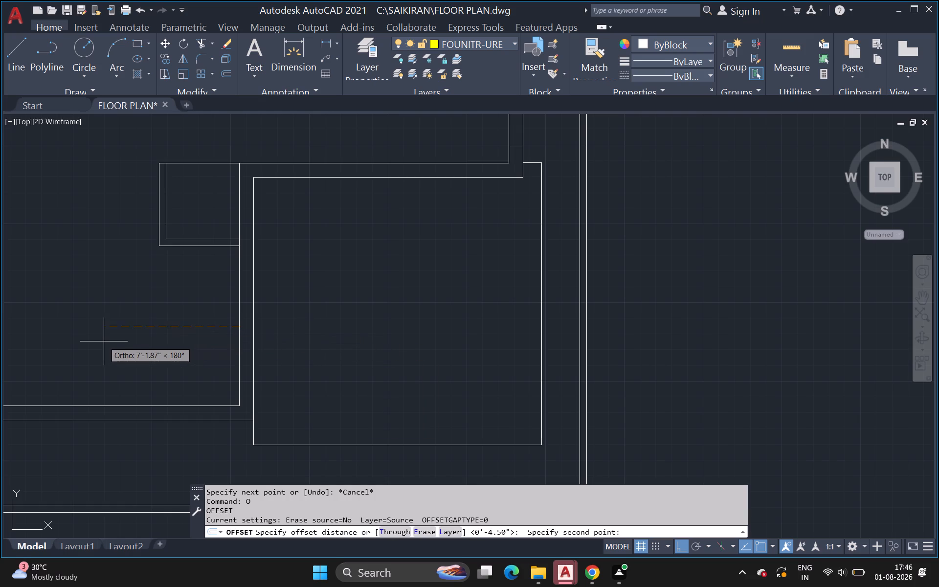
pyautogui.press('2')
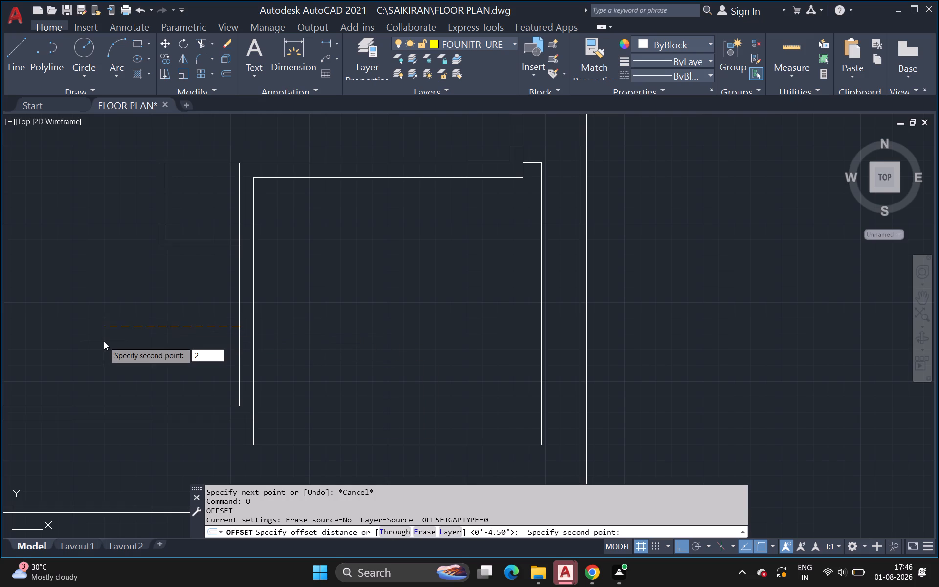
pyautogui.press('BackSpace')
pyautogui.write('13')
pyautogui.press("'")
pyautogui.write('9"')
pyautogui.press('Return')
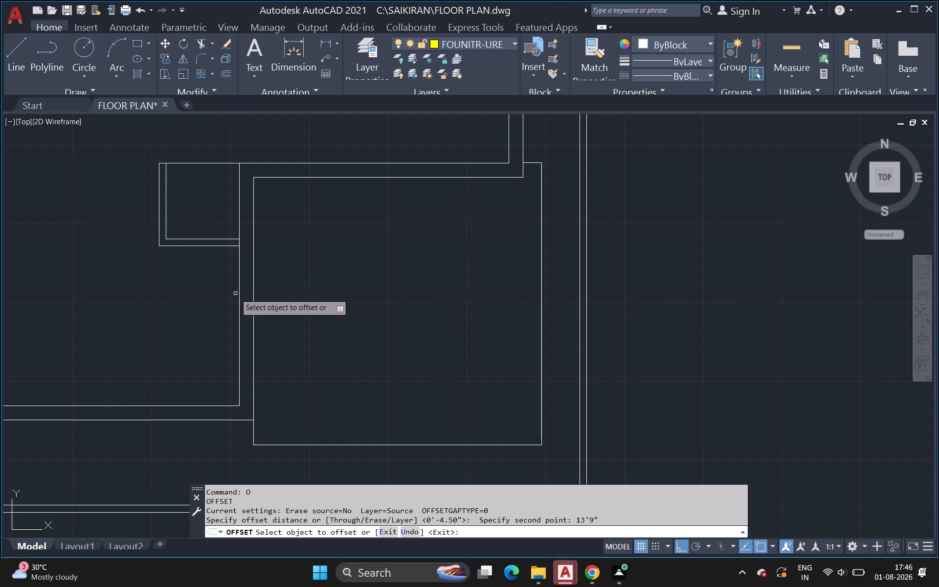
pyautogui.click(238, 293)
pyautogui.click(149, 306)
# Offset the same vertical line below the small room 13'9" to the left once more.
pyautogui.scroll(-2, 152, 312)
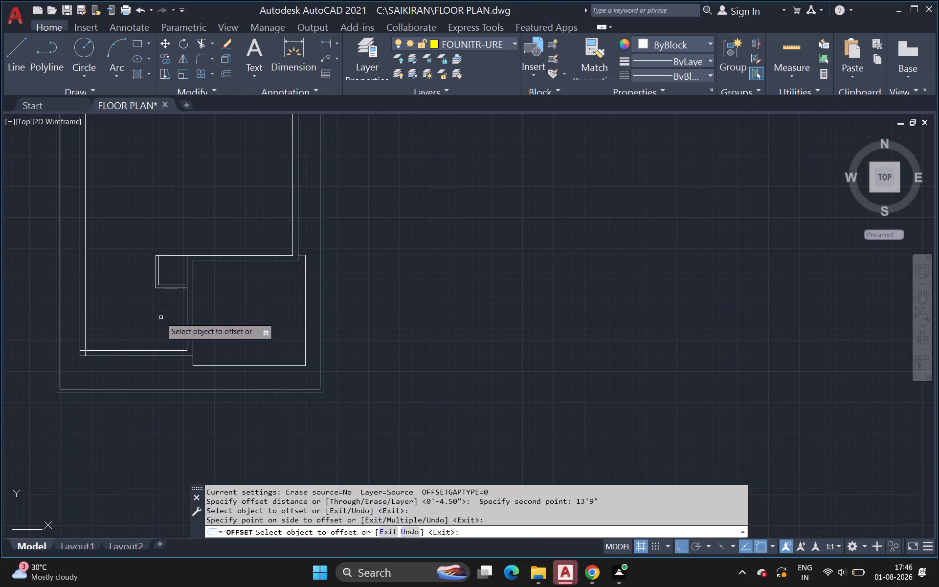
pyautogui.scroll(-1, 153, 316)
pyautogui.scroll(1, 155, 316)
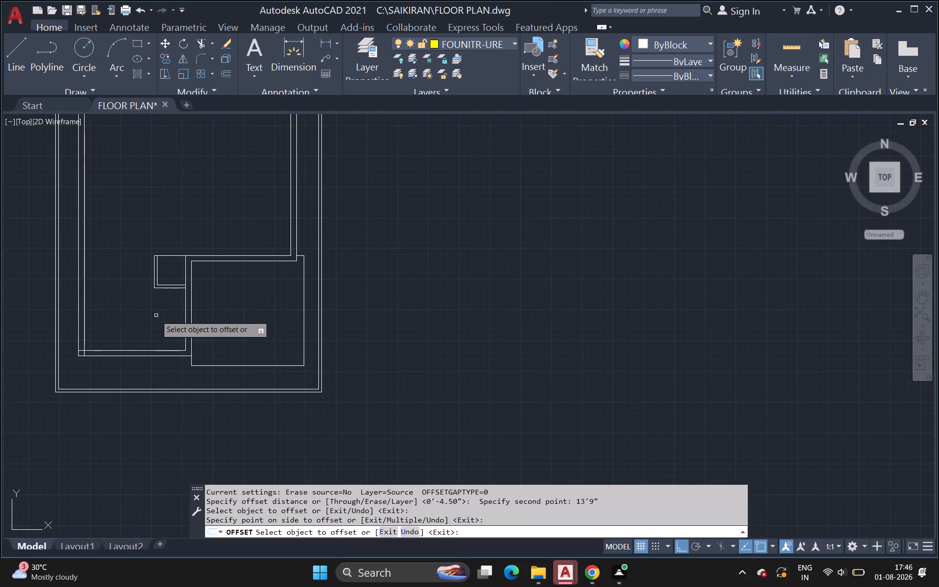
pyautogui.click(184, 317)
pyautogui.click(163, 318)
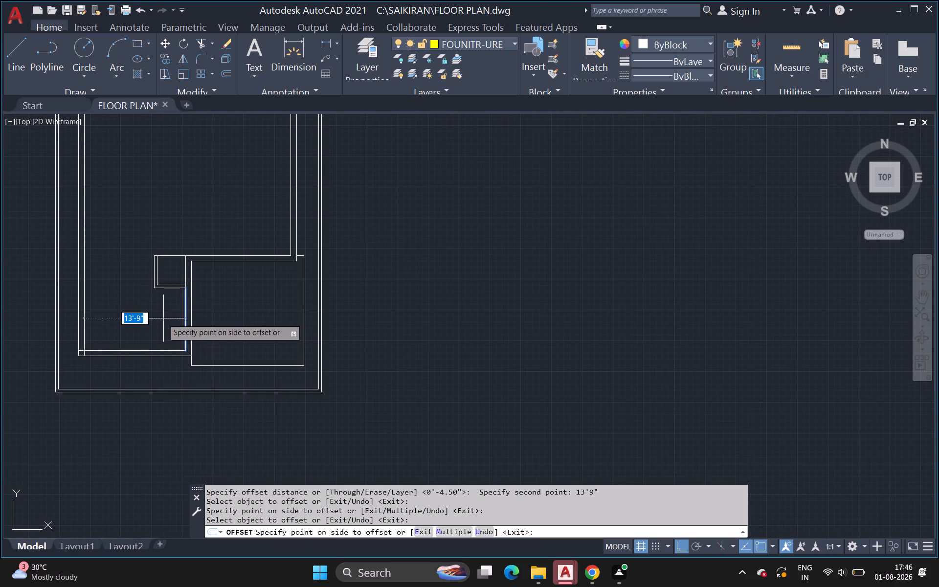
# Draw a horizontal line from the small room's outer upper-left corner to the outer line of the left wall.
pyautogui.press('Escape')
pyautogui.scroll(-1, 121, 316)
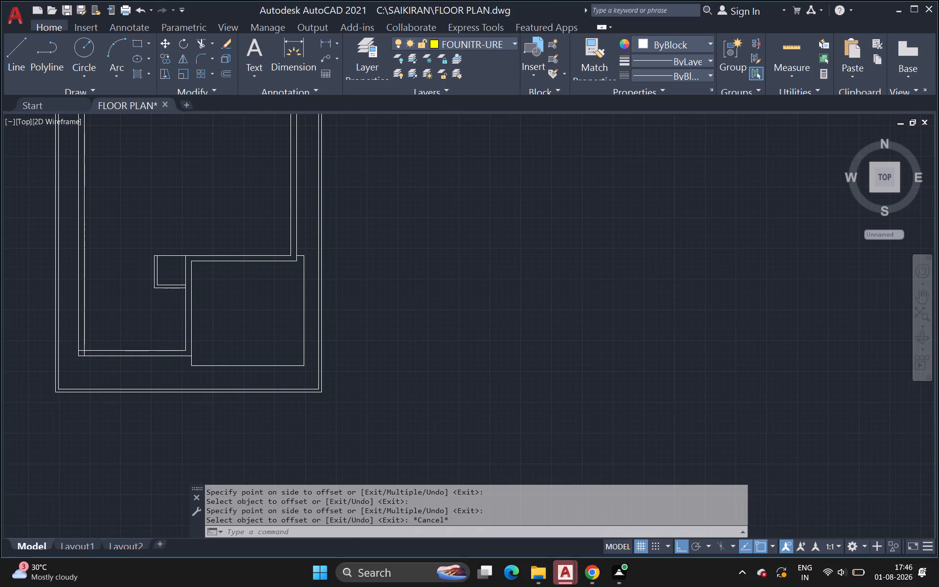
pyautogui.scroll(-1, 121, 316)
pyautogui.scroll(1, 121, 314)
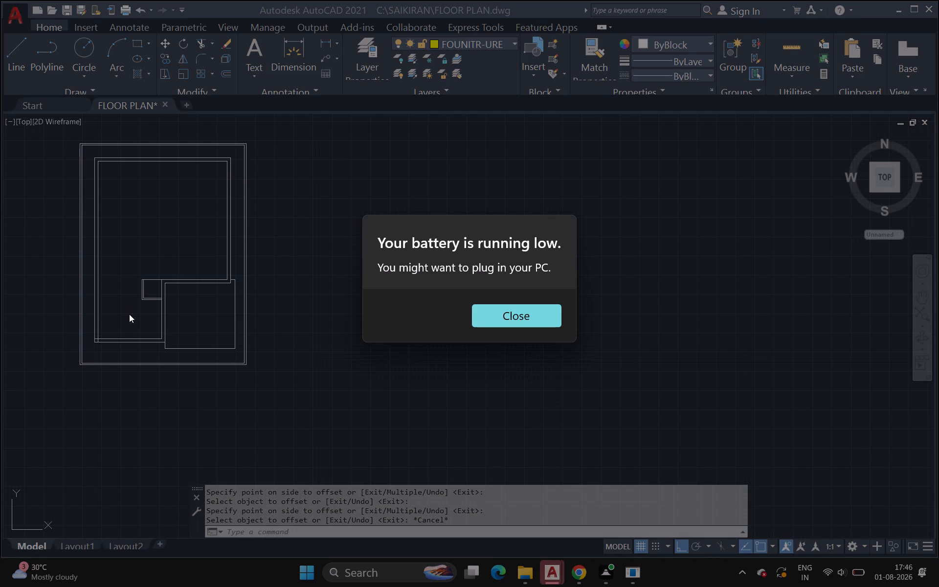
pyautogui.scroll(1, 129, 314)
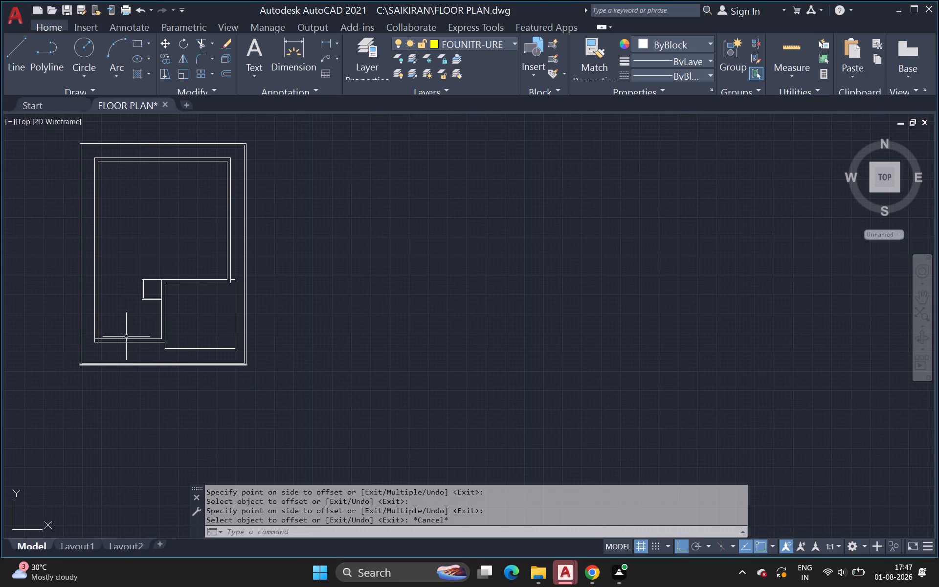
pyautogui.scroll(1, 124, 328)
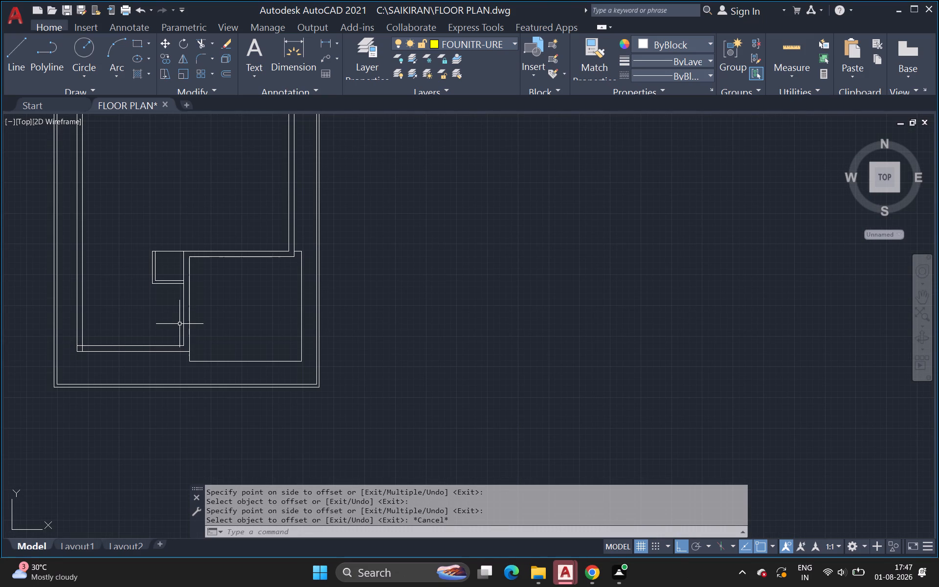
pyautogui.scroll(1, 130, 351)
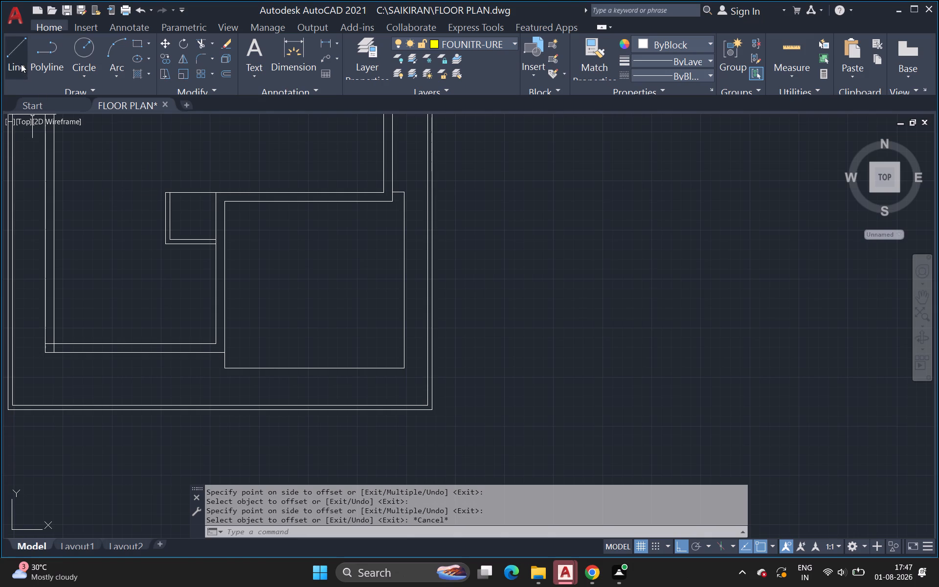
pyautogui.moveTo(89, 199); pyautogui.dragTo(107, 238, button='middle')
pyautogui.scroll(-1, 89, 199)
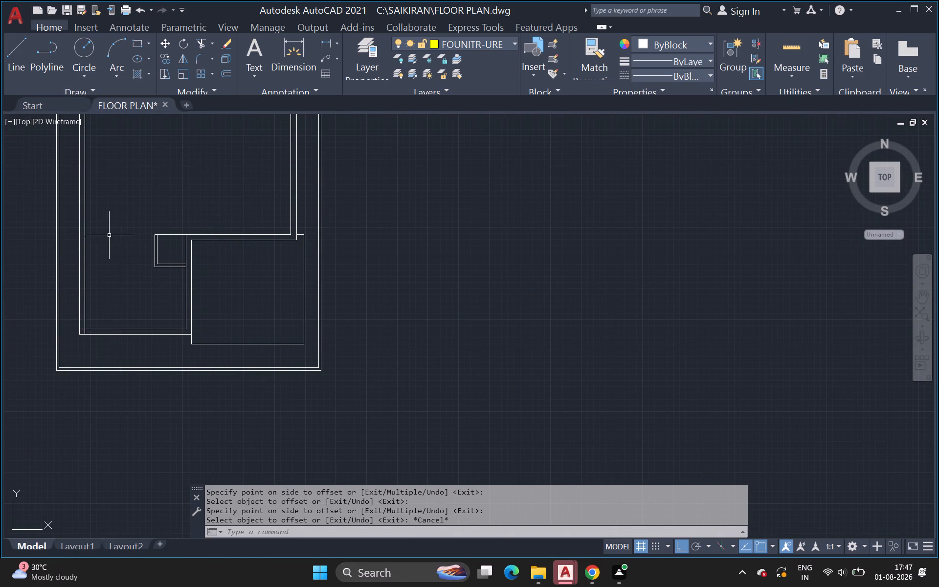
pyautogui.click(16, 51)
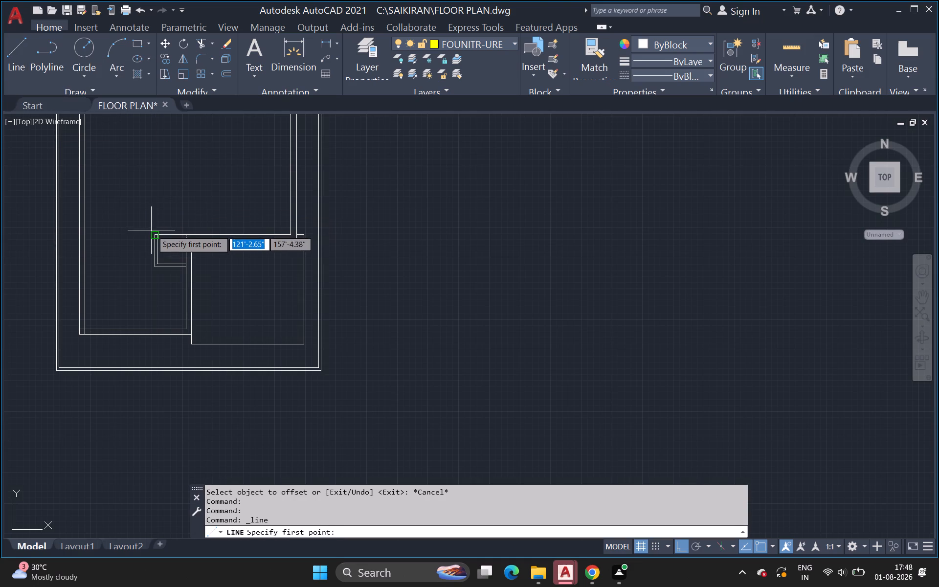
pyautogui.click(154, 233)
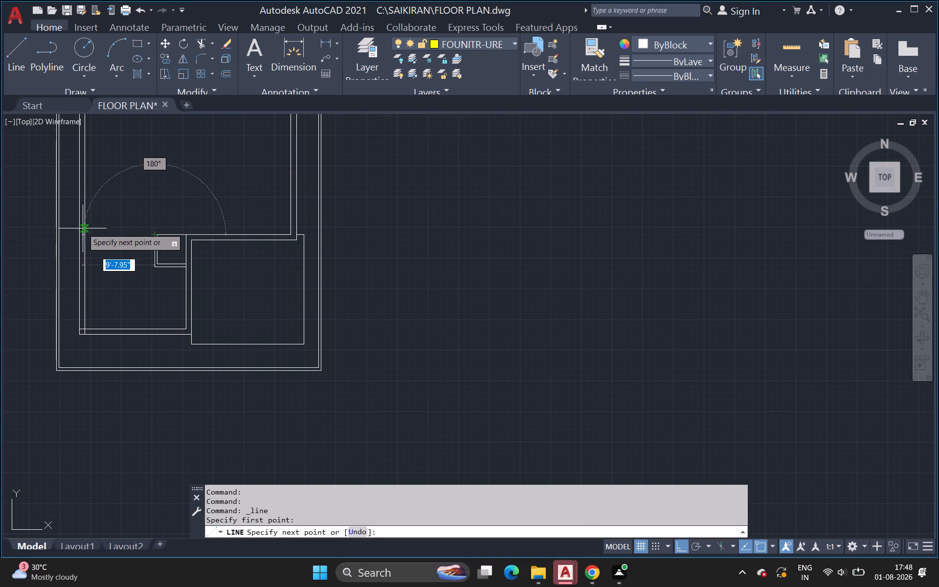
pyautogui.click(79, 232)
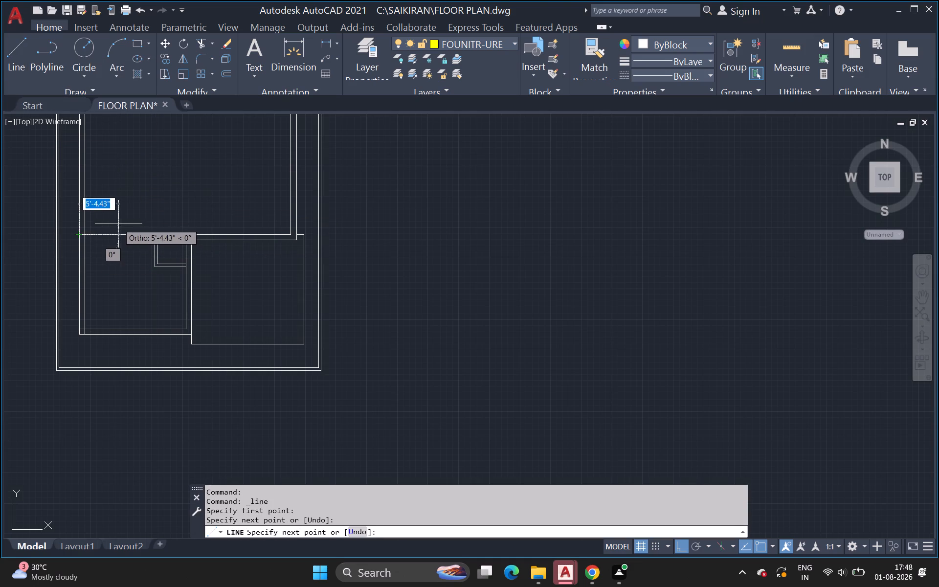
pyautogui.press('Escape')
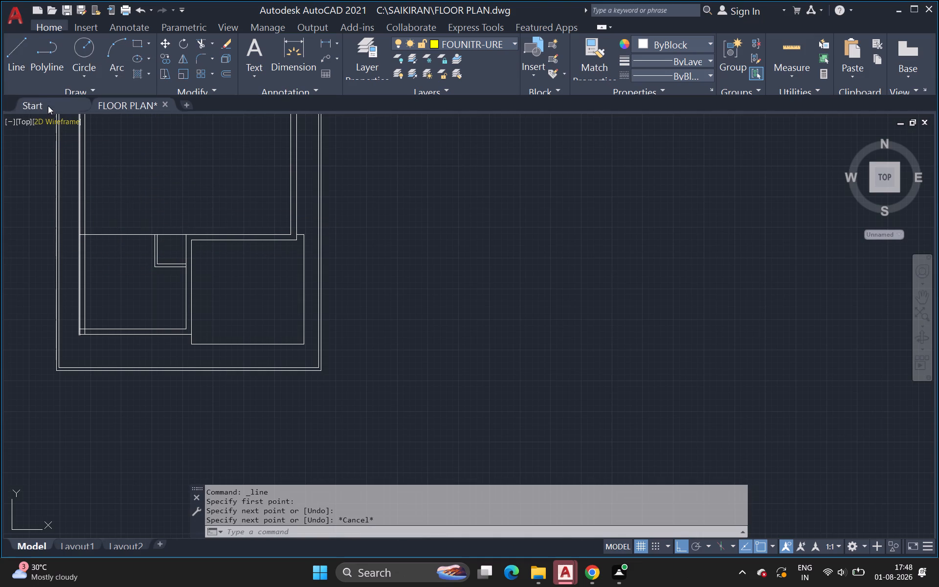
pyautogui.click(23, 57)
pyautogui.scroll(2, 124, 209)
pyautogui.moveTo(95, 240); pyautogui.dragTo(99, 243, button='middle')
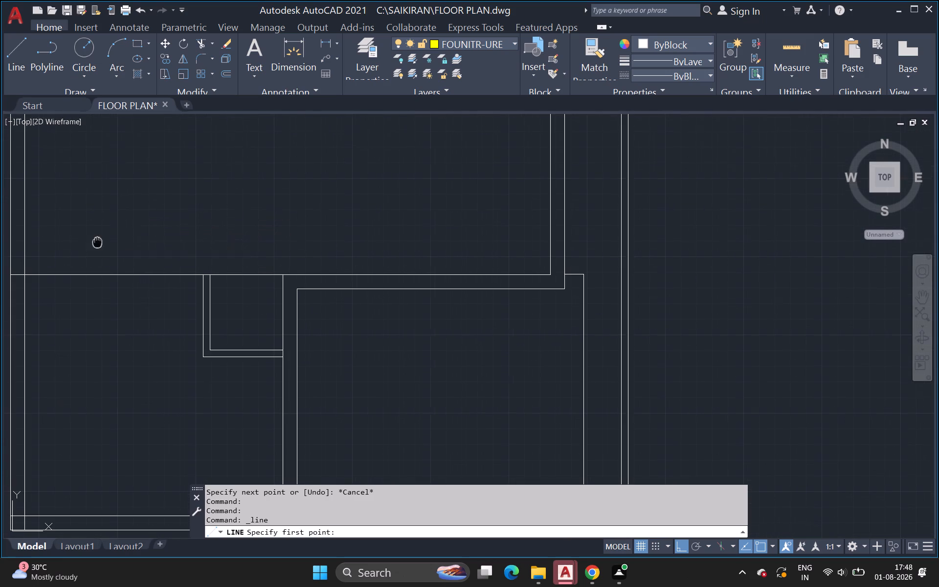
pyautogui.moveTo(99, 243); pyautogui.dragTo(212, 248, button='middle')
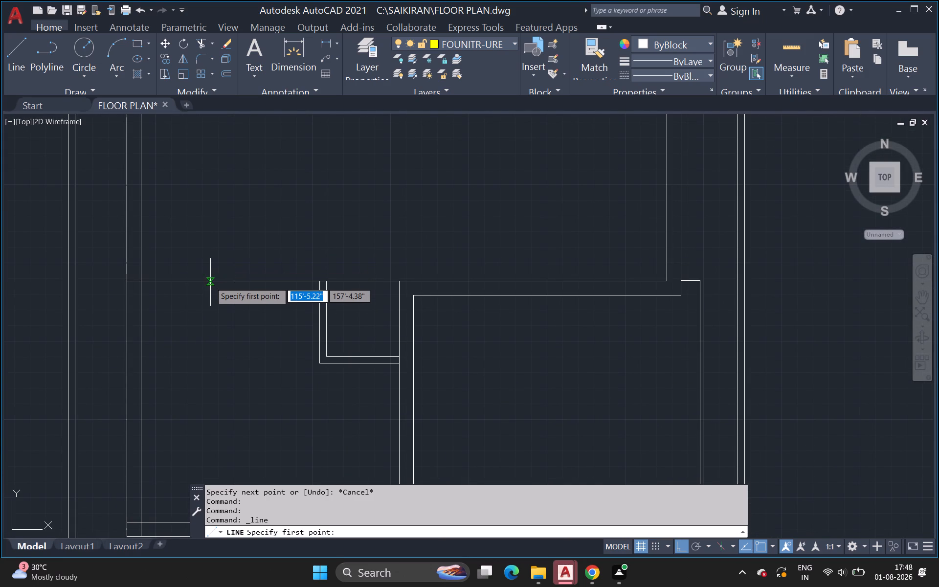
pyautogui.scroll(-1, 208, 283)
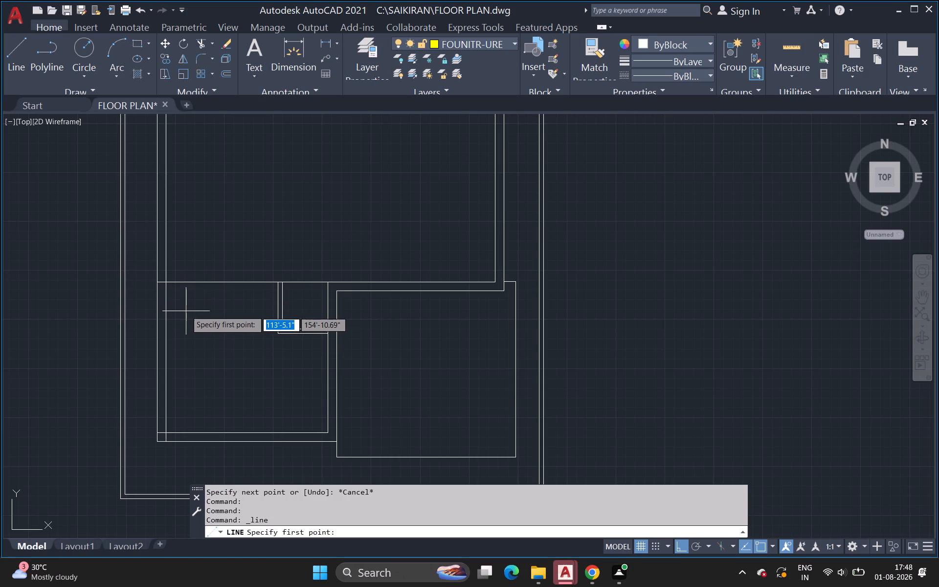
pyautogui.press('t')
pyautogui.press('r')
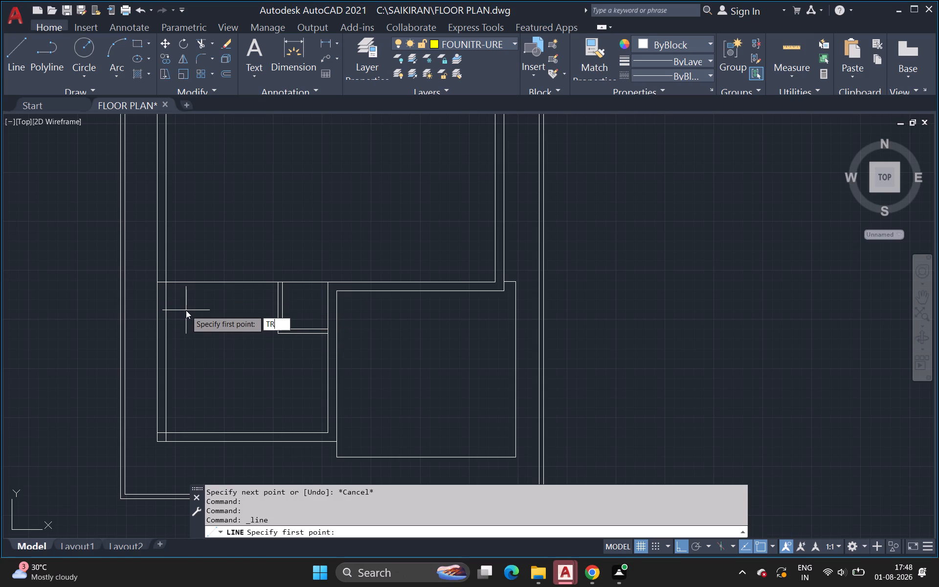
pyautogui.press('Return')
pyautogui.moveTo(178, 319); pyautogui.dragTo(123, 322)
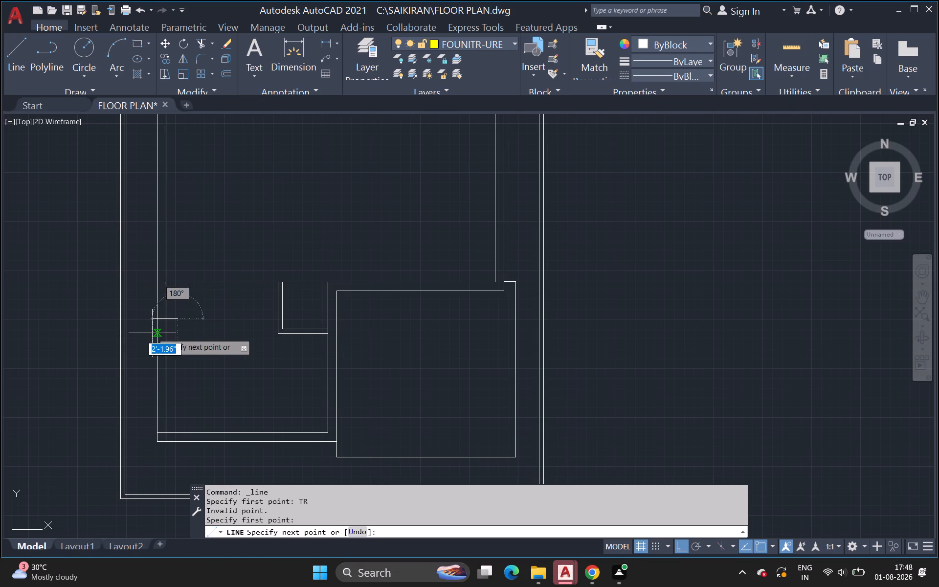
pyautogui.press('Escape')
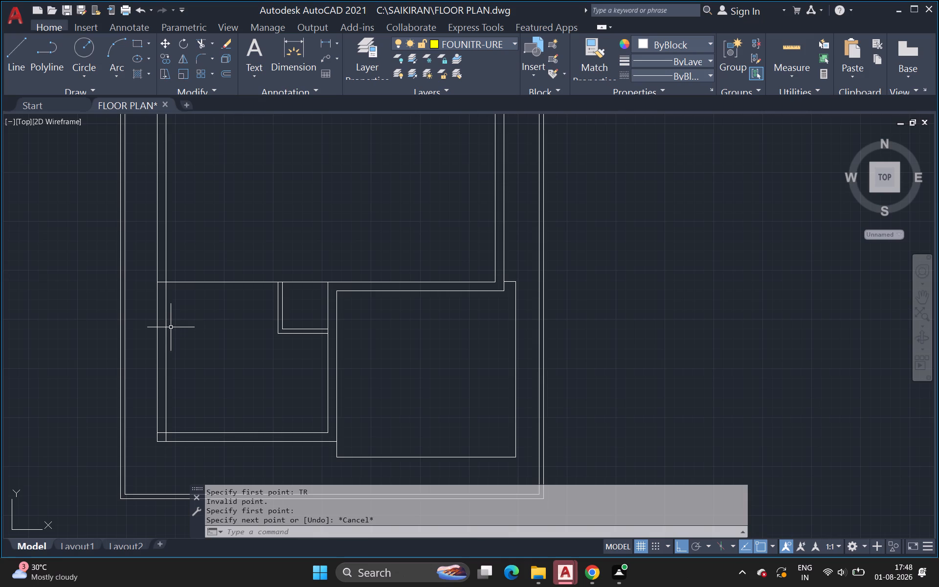
# Trim away both left wall lines between the new horizontal line and the bottom wall's inner line.
pyautogui.press('t')
pyautogui.write('R')
pyautogui.press('space')
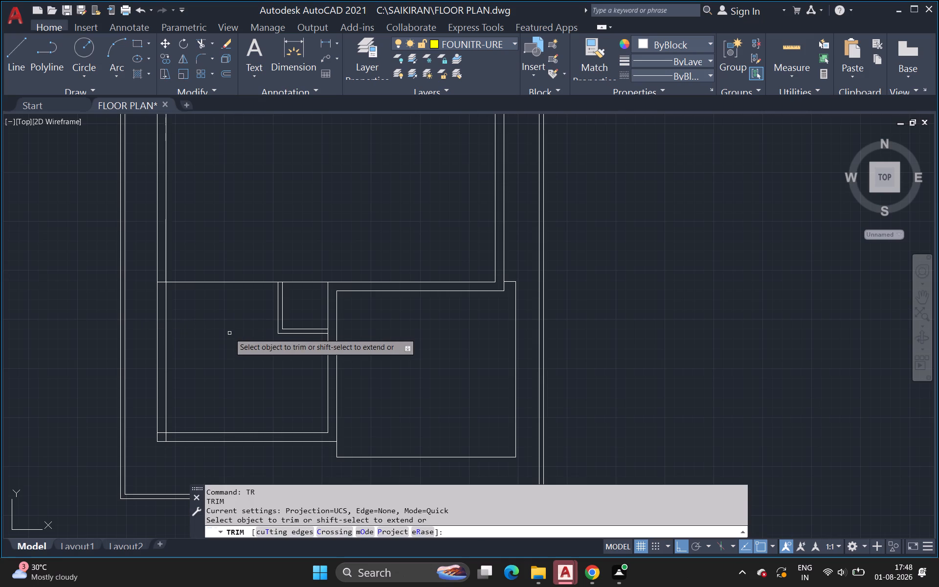
pyautogui.moveTo(211, 334); pyautogui.dragTo(146, 357)
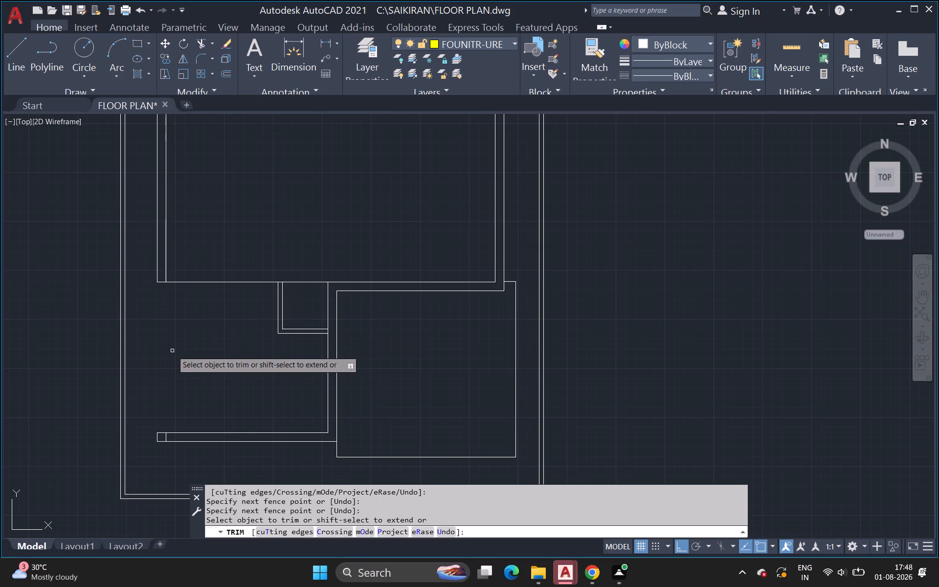
pyautogui.press('Escape')
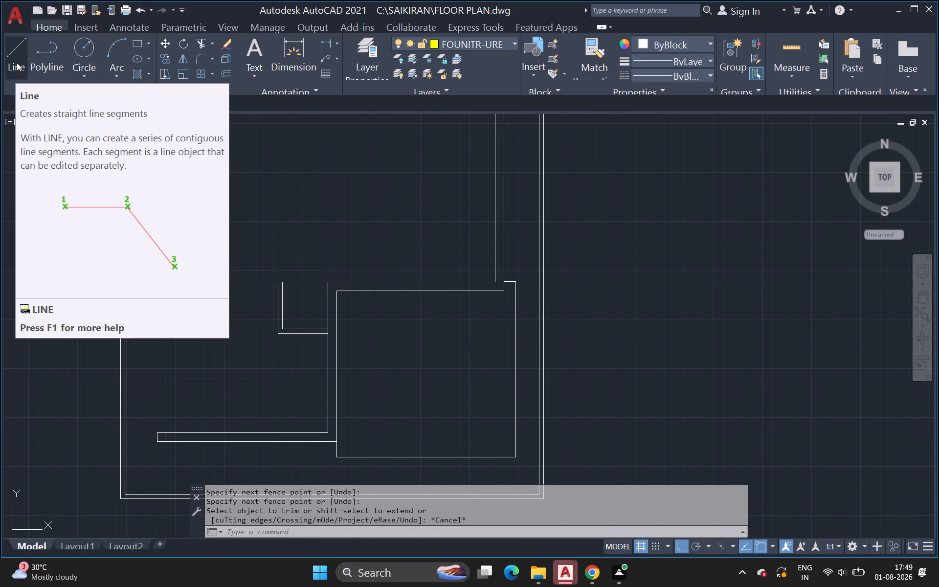
# From the left wall's cut outer corner, draw connected lines about 3'-11" down, 2'3" right, about 8' down, and back up to the horizontal line.
pyautogui.click(17, 63)
pyautogui.click(157, 283)
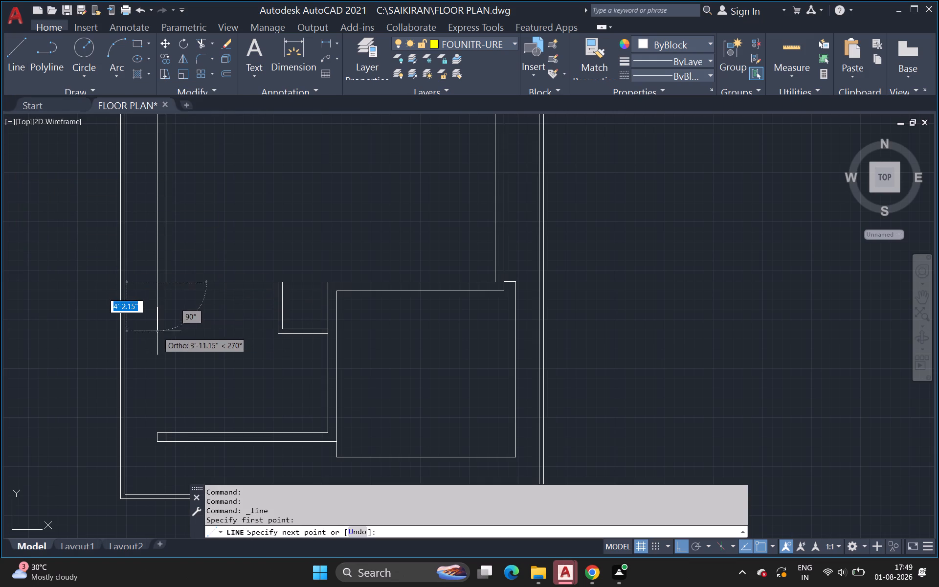
pyautogui.click(157, 329)
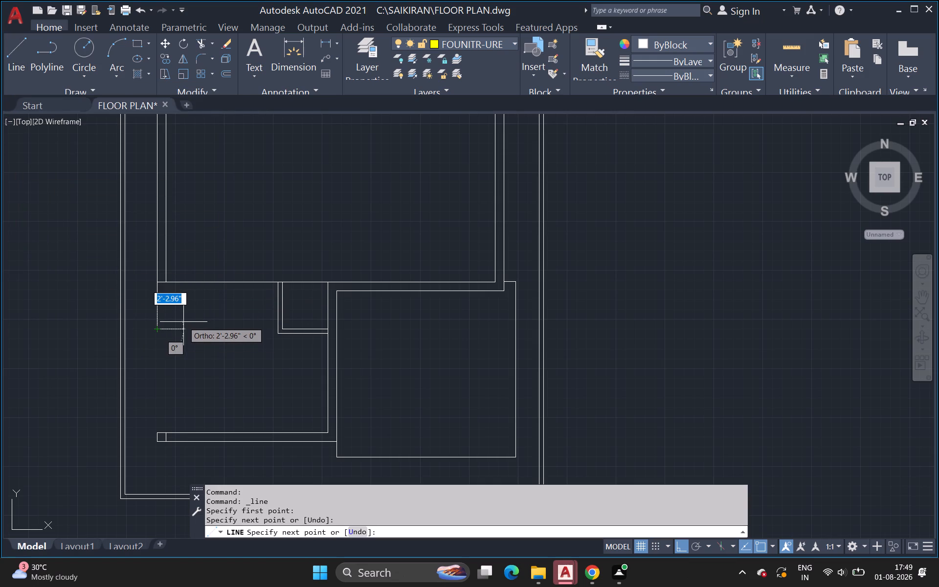
pyautogui.press('2')
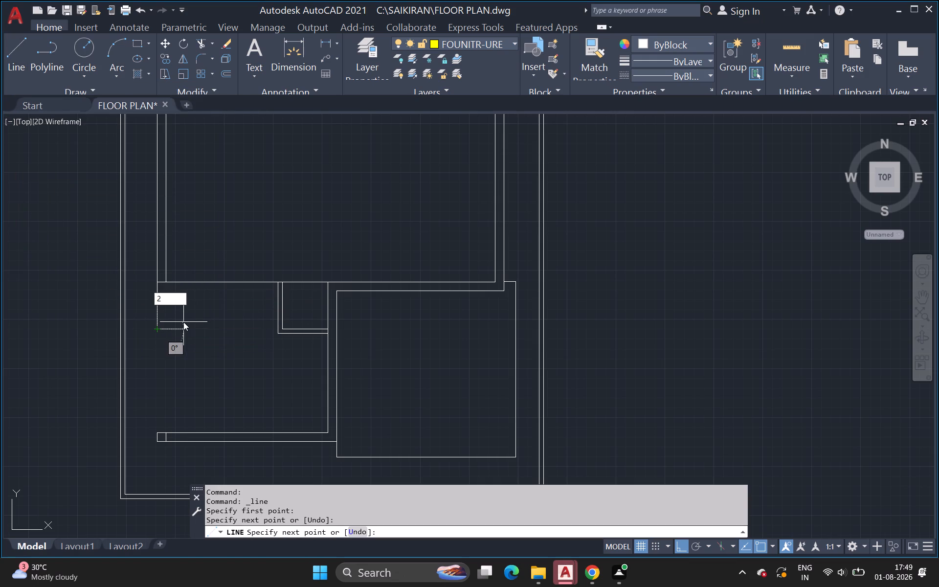
pyautogui.press("'")
pyautogui.press('3')
pyautogui.press('Return')
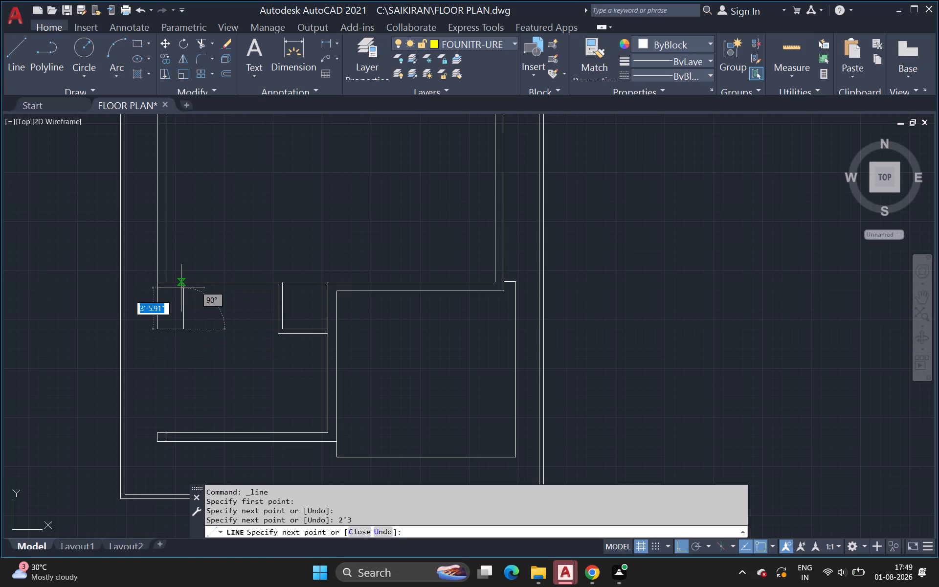
pyautogui.click(186, 424)
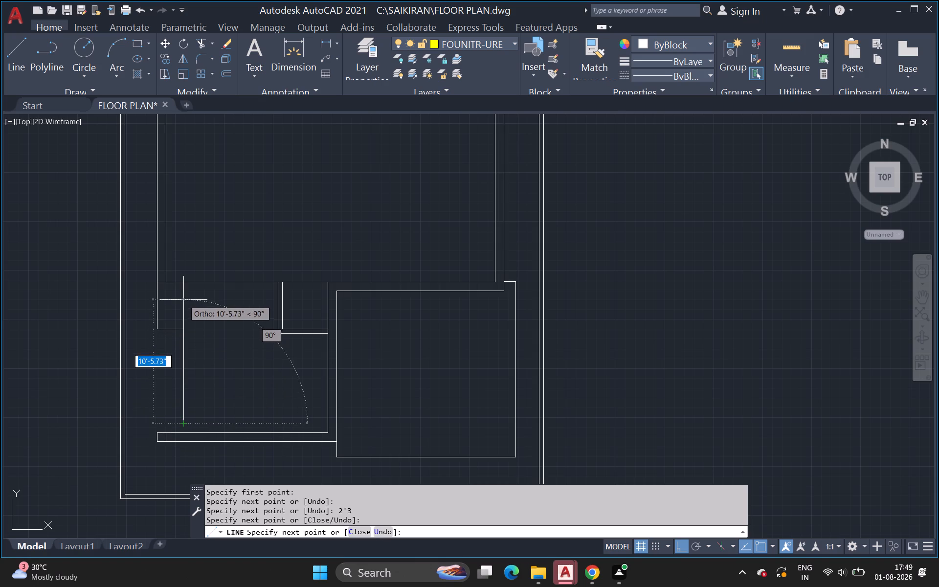
pyautogui.click(186, 279)
pyautogui.press('Escape')
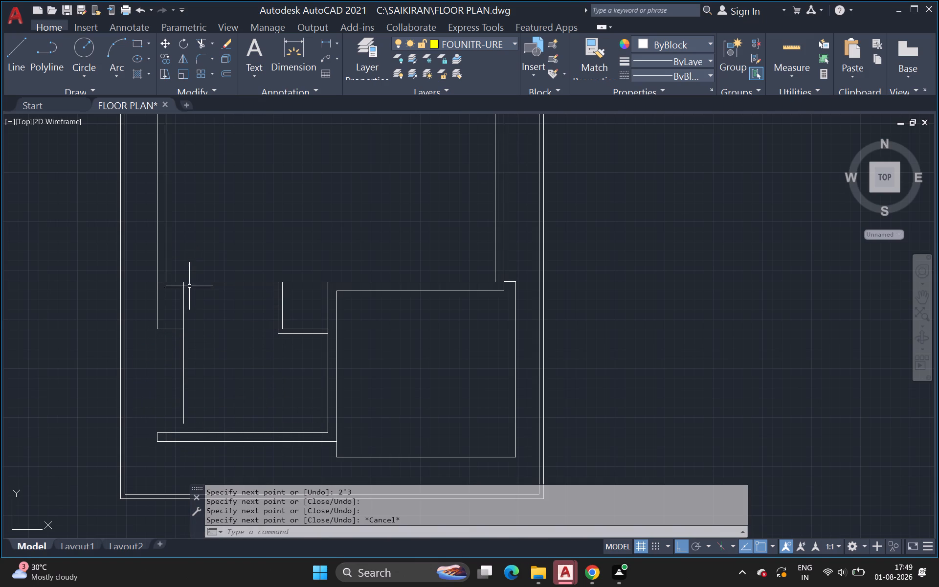
# Delete the short vertical segment under the left wall and the 2'3" horizontal segment, keeping the inset vertical line.
pyautogui.click(171, 328)
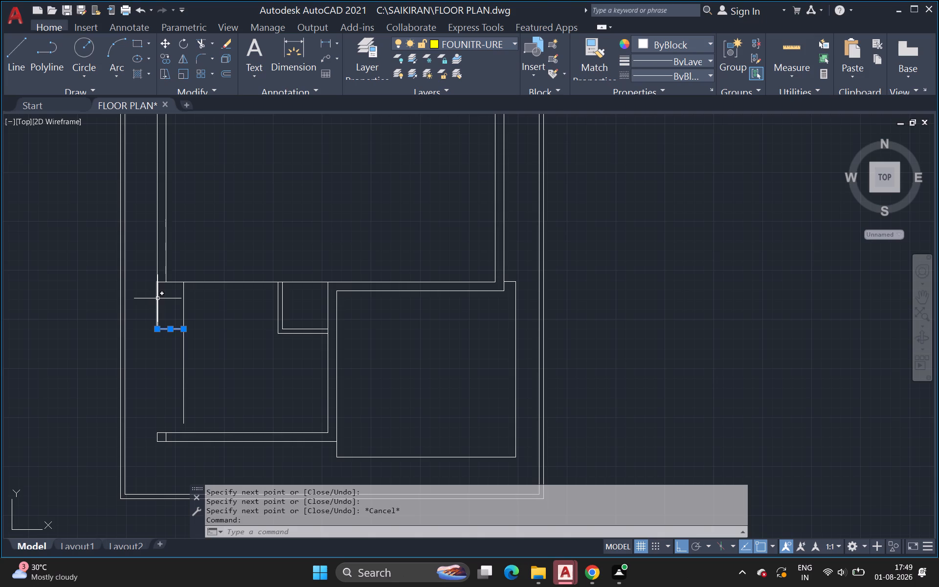
pyautogui.click(157, 298)
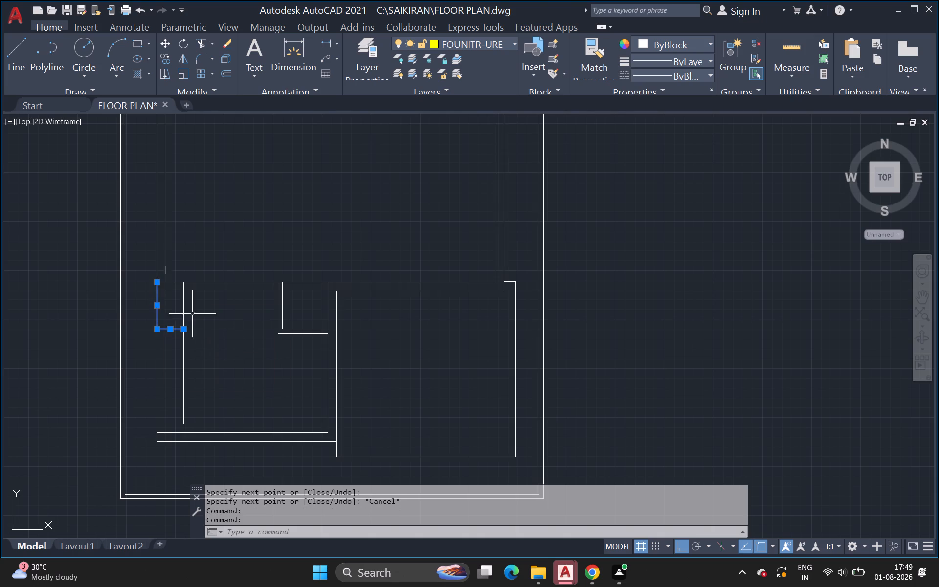
pyautogui.press('Delete')
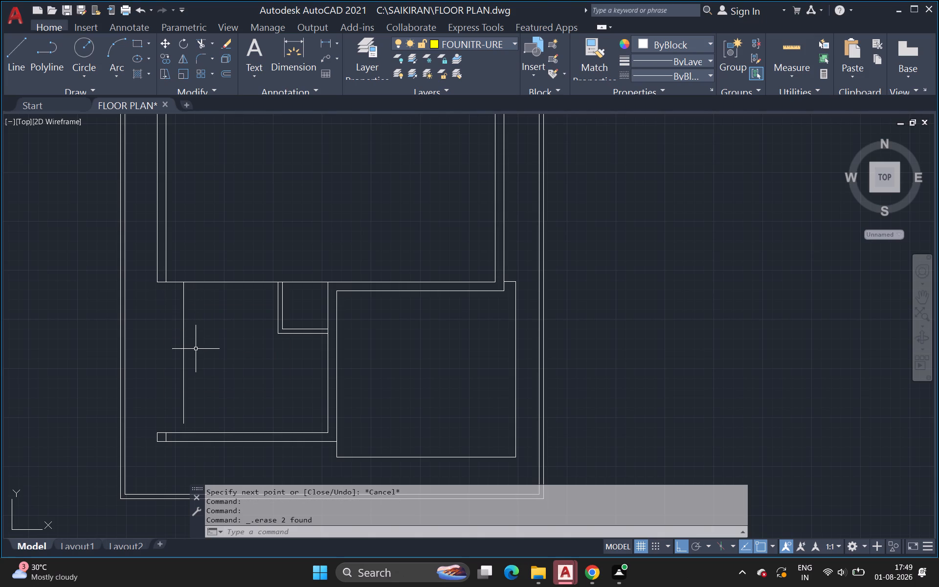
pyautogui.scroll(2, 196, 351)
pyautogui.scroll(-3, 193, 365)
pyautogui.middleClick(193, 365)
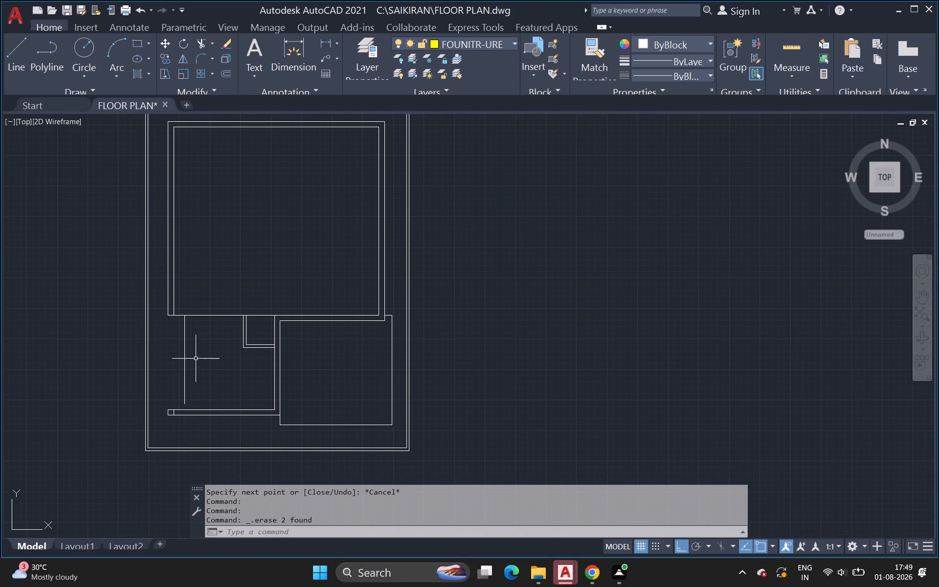
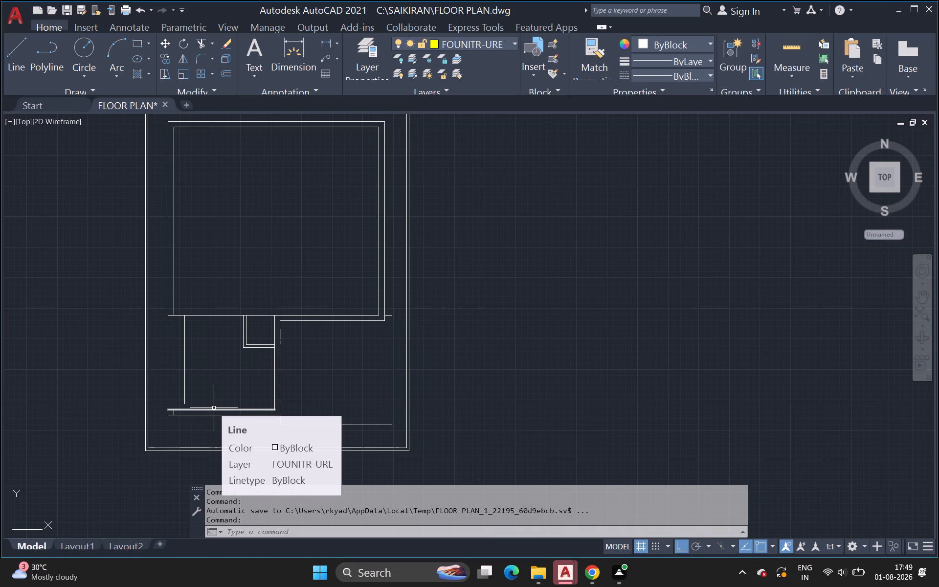
# Draw a vertical line from the inset line's lower end down to the bottom wall's inner line.
pyautogui.scroll(1, 216, 408)
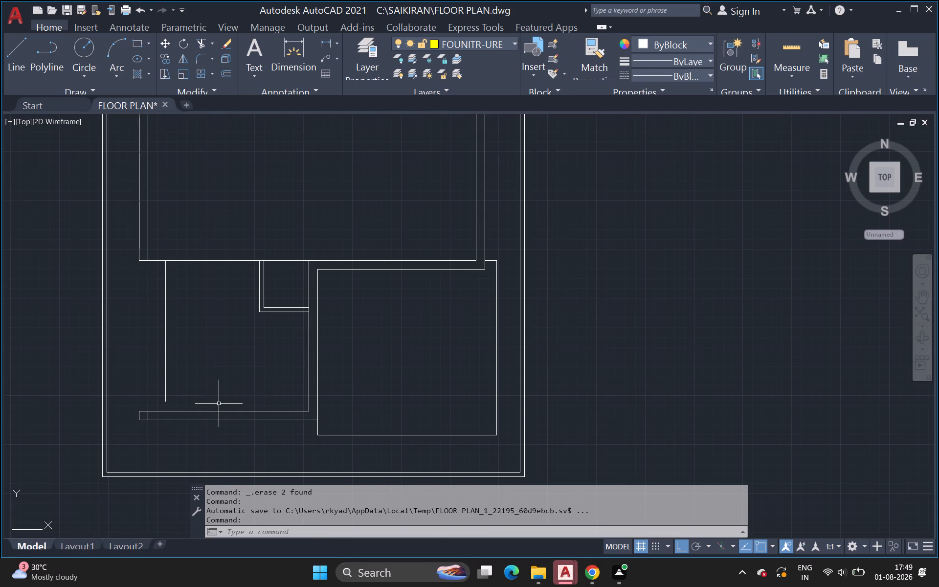
pyautogui.scroll(2, 219, 404)
pyautogui.moveTo(217, 404); pyautogui.dragTo(222, 387, button='middle')
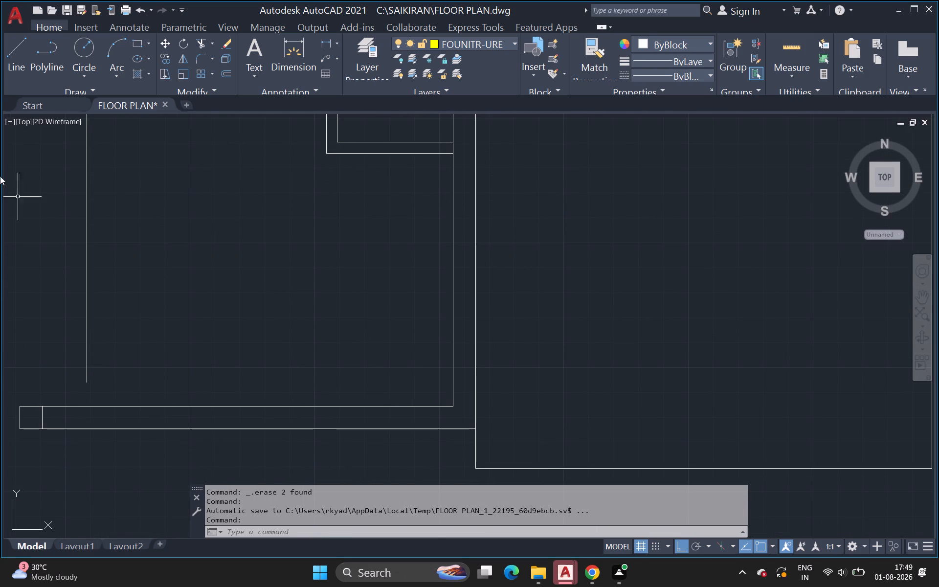
pyautogui.click(10, 51)
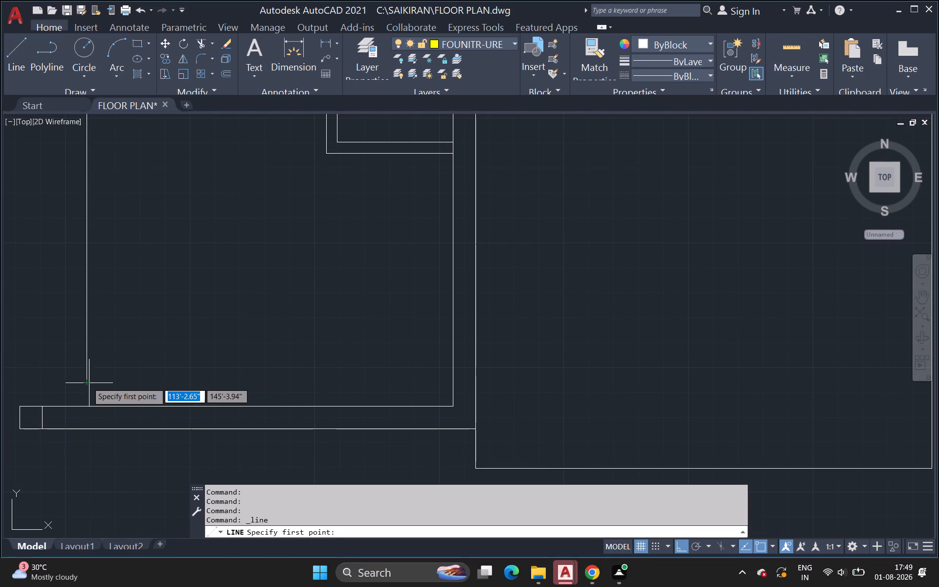
pyautogui.click(88, 382)
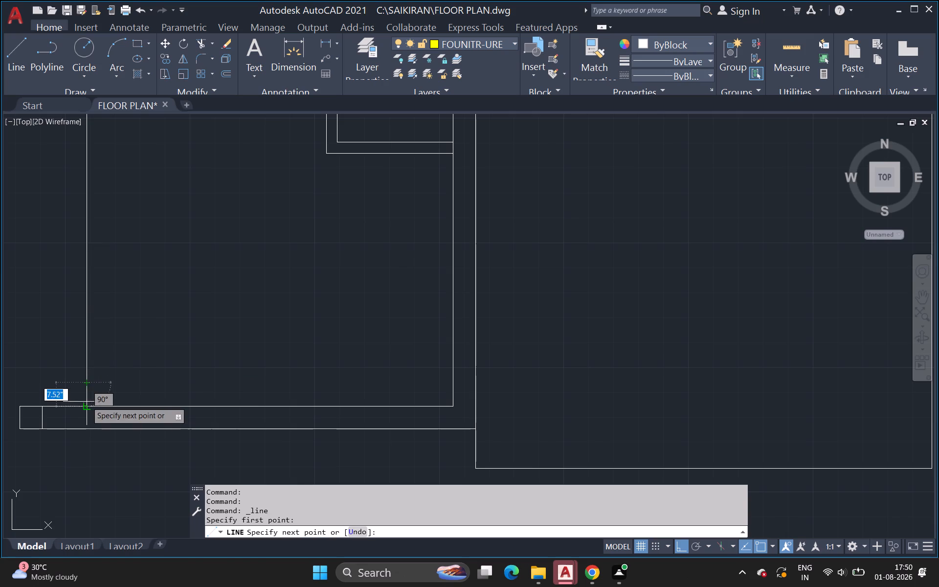
pyautogui.click(87, 402)
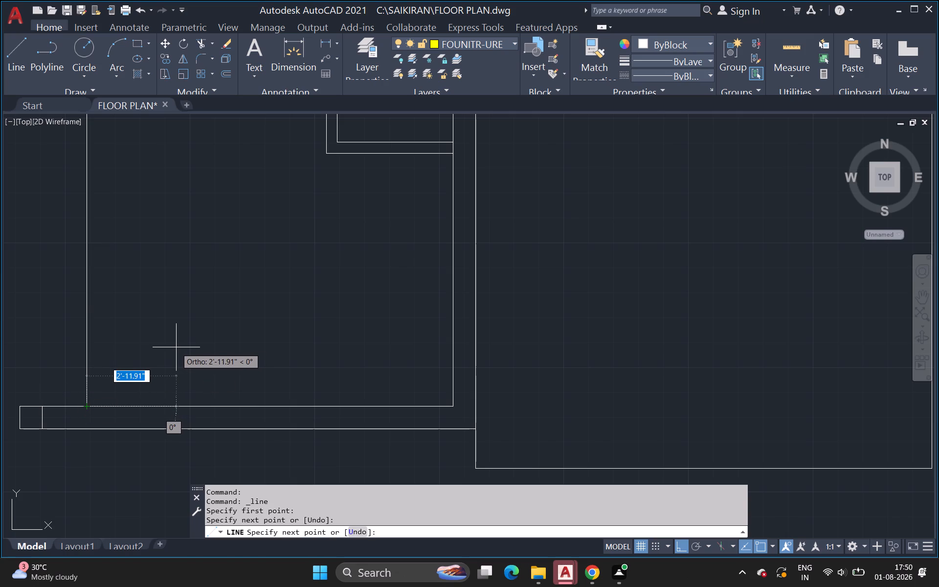
pyautogui.press('space')
# Offset the inset vertical line 9" to the right, toward the room's interior.
pyautogui.moveTo(147, 264); pyautogui.dragTo(150, 351, button='middle')
pyautogui.scroll(-1, 150, 305)
pyautogui.scroll(1, 150, 351)
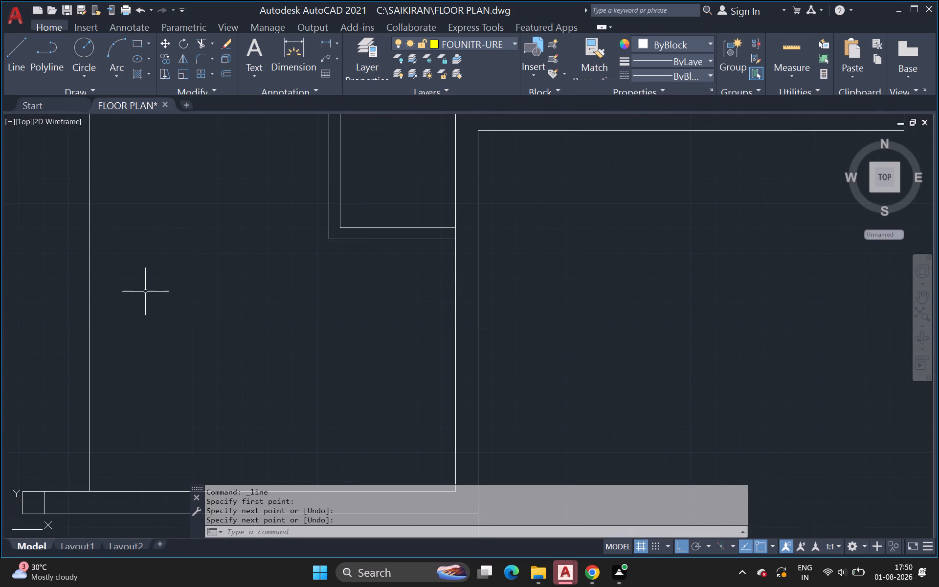
pyautogui.press('o')
pyautogui.press('Return')
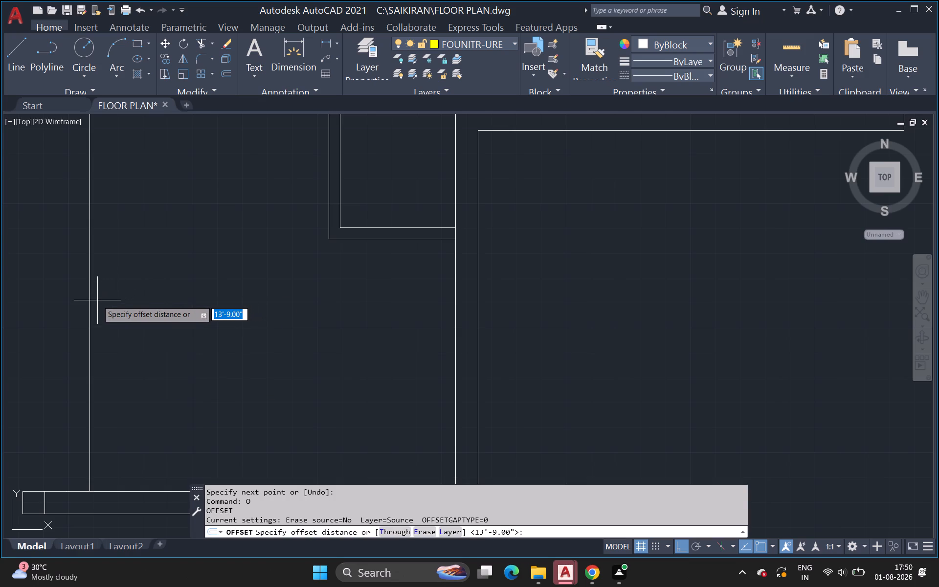
pyautogui.moveTo(90, 305); pyautogui.dragTo(99, 305)
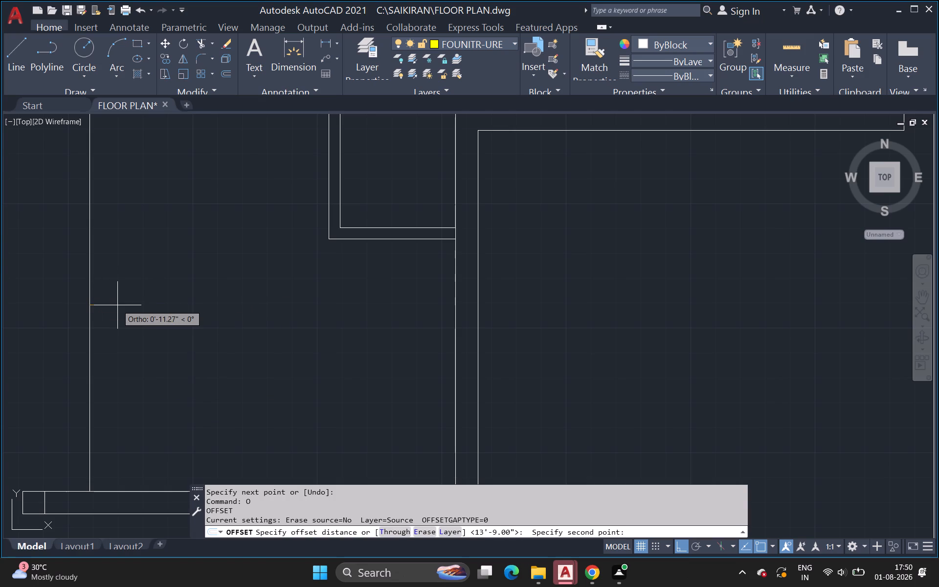
pyautogui.press('9')
pyautogui.hotkey('shift', '"')
pyautogui.press('Return')
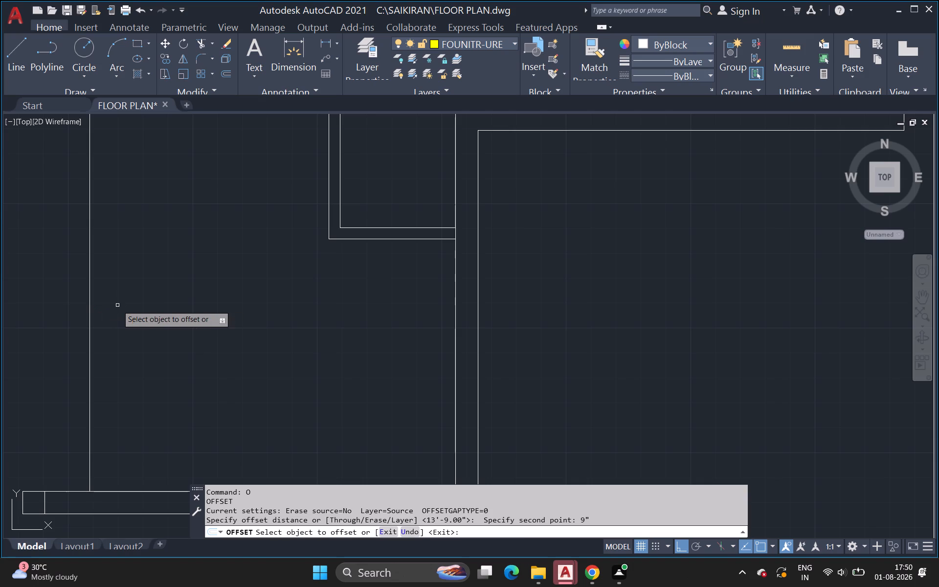
pyautogui.click(89, 317)
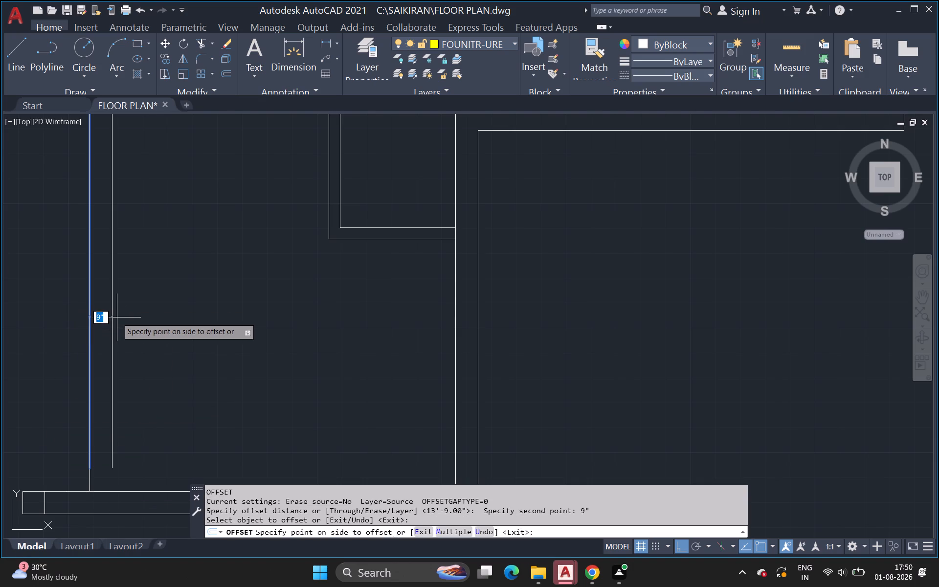
pyautogui.click(117, 317)
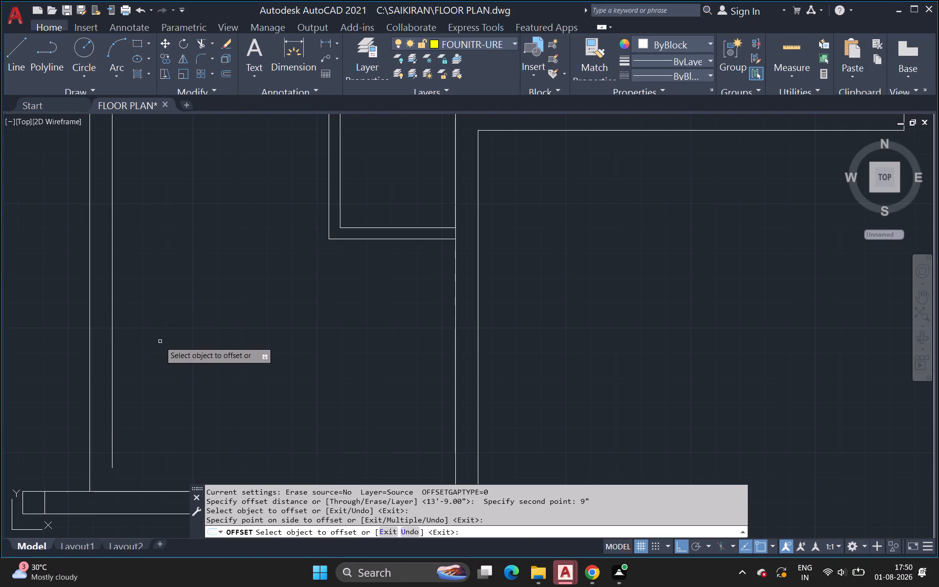
pyautogui.press('Escape')
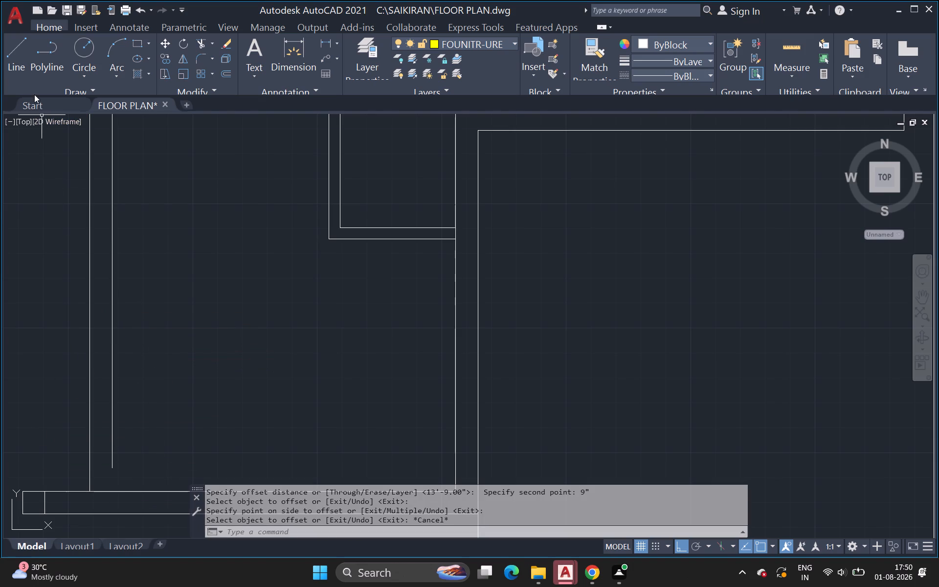
# Draw vertical line segments from the offset line's lower end down to the bottom wall's inner line.
pyautogui.click(16, 63)
pyautogui.scroll(-1, 125, 326)
pyautogui.moveTo(127, 326); pyautogui.dragTo(142, 285, button='middle')
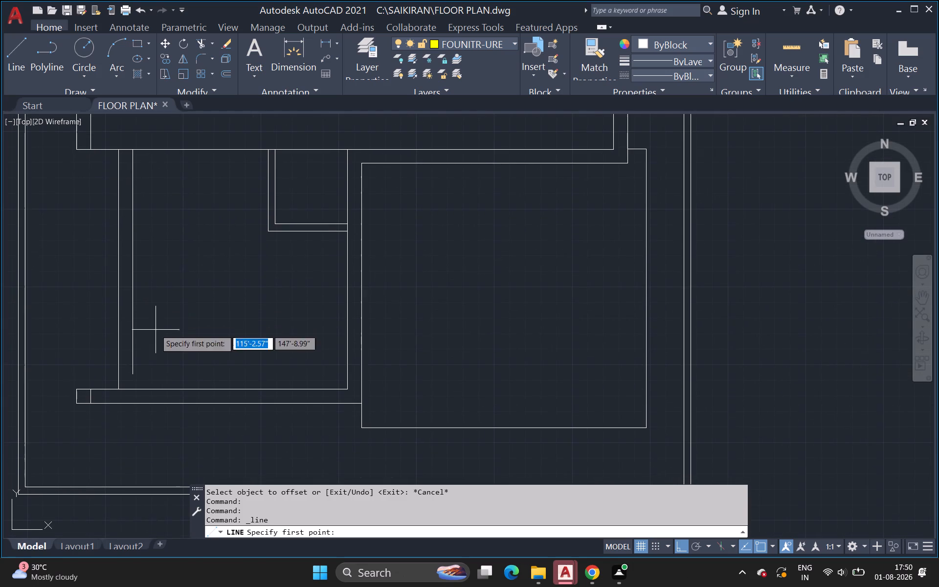
pyautogui.click(136, 375)
pyautogui.click(134, 374)
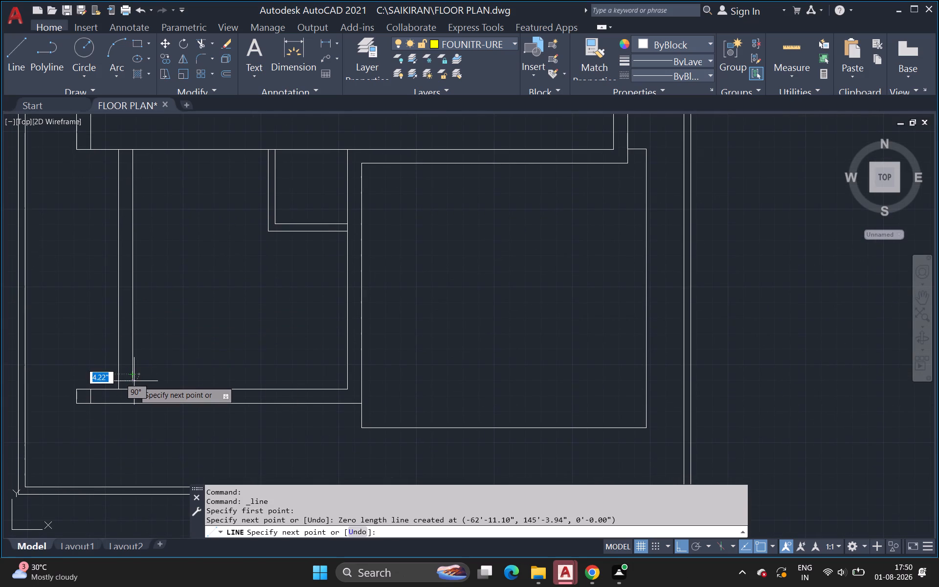
pyautogui.click(134, 381)
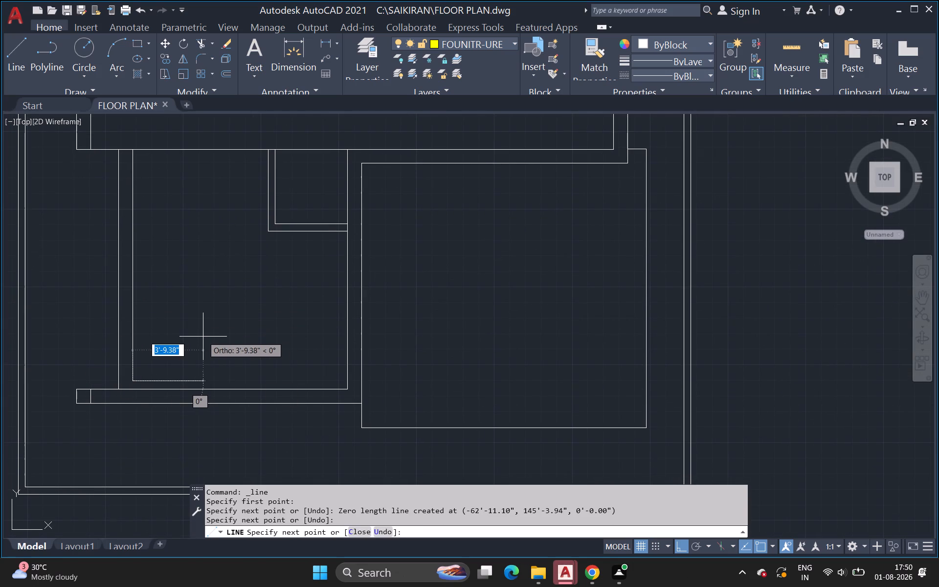
pyautogui.press('Escape')
pyautogui.press('space')
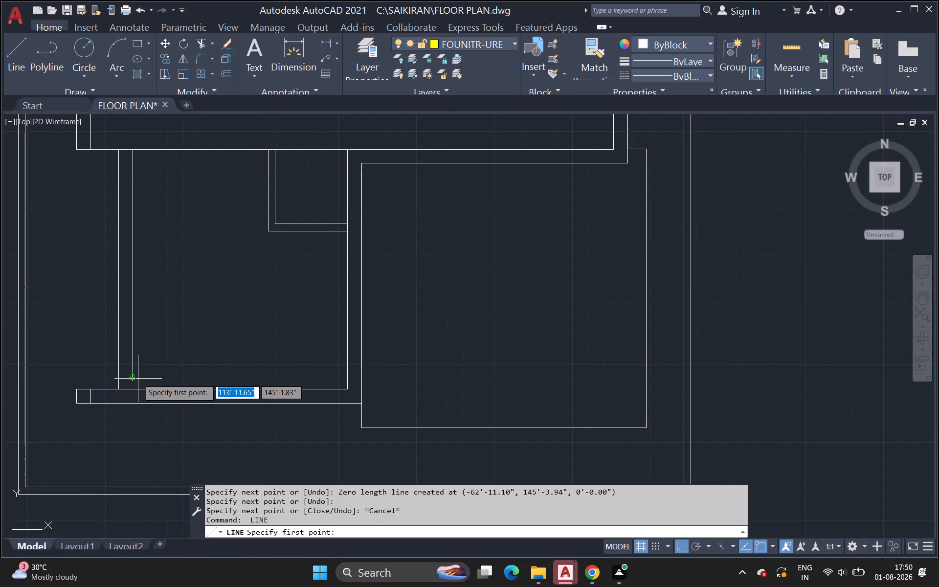
pyautogui.click(134, 379)
pyautogui.click(134, 385)
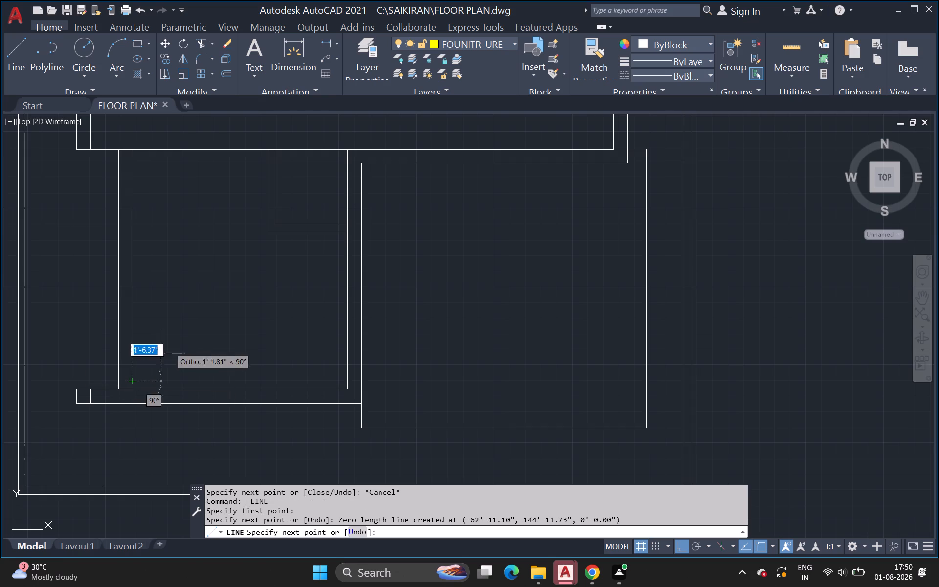
pyautogui.scroll(4, 133, 395)
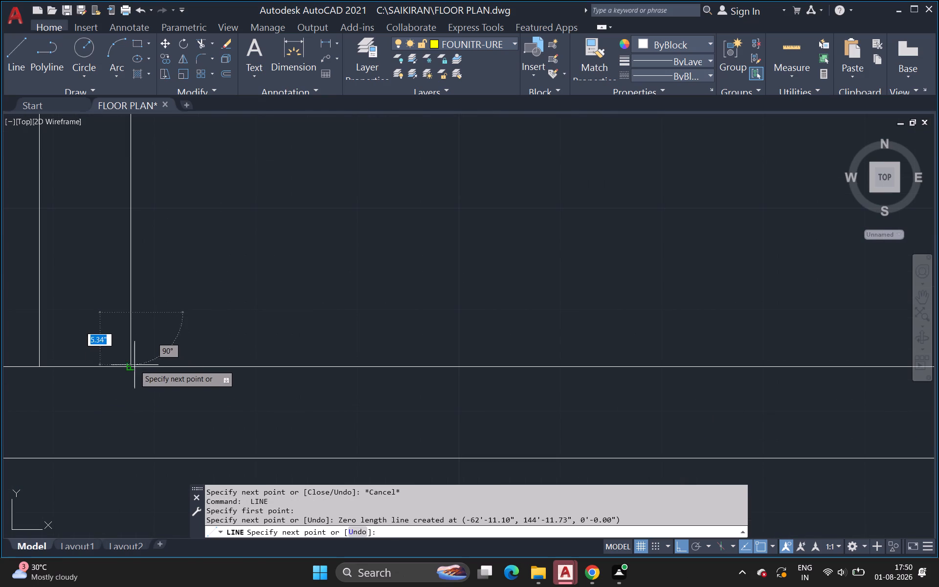
pyautogui.click(130, 365)
pyautogui.press('Escape')
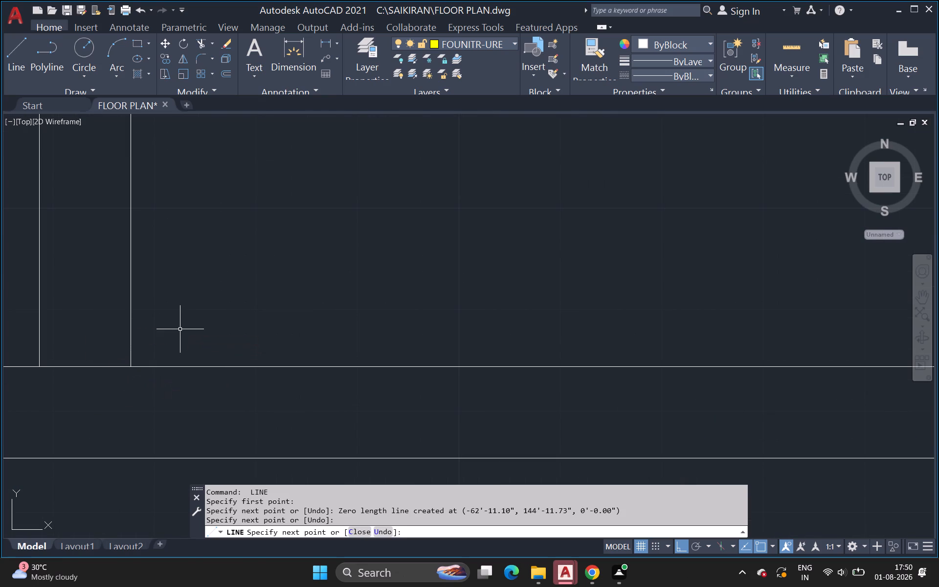
# Draw a 9" horizontal line across the inset left wall, level with the small room's outer bottom line.
pyautogui.press('space')
pyautogui.scroll(-2, 178, 328)
pyautogui.moveTo(178, 329); pyautogui.dragTo(141, 410, button='middle')
pyautogui.scroll(1, 141, 410)
pyautogui.scroll(-3, 185, 344)
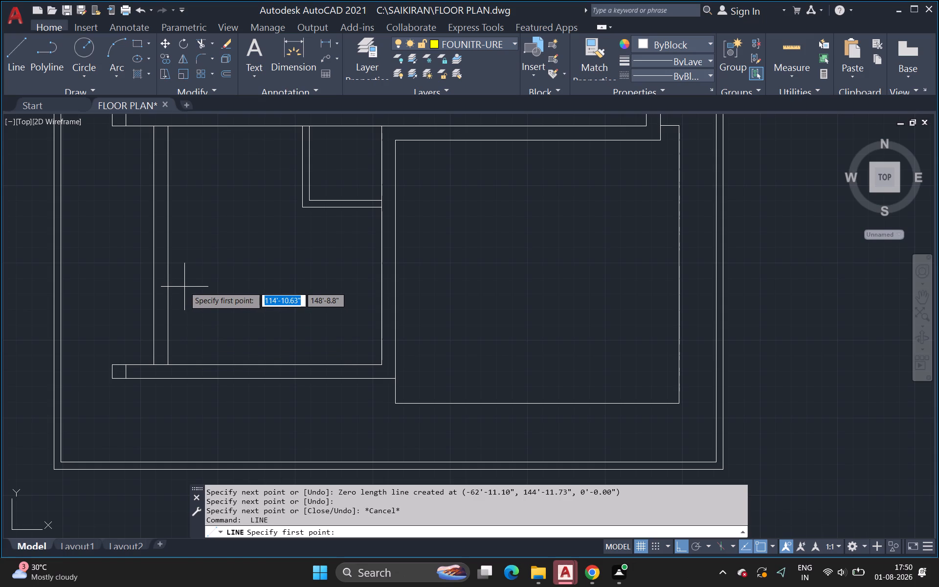
pyautogui.scroll(-1, 185, 309)
pyautogui.moveTo(185, 317); pyautogui.dragTo(185, 327, button='middle')
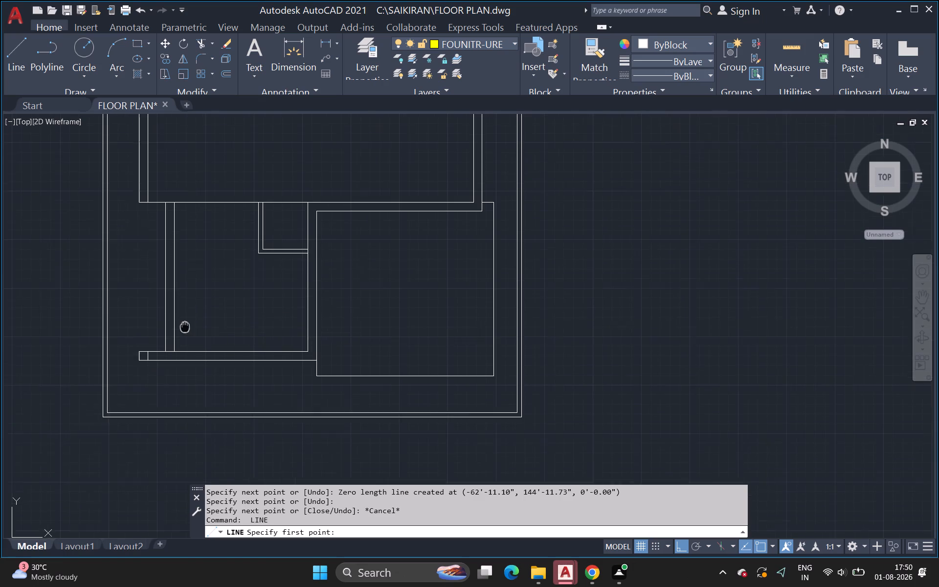
pyautogui.moveTo(185, 327); pyautogui.dragTo(182, 341, button='middle')
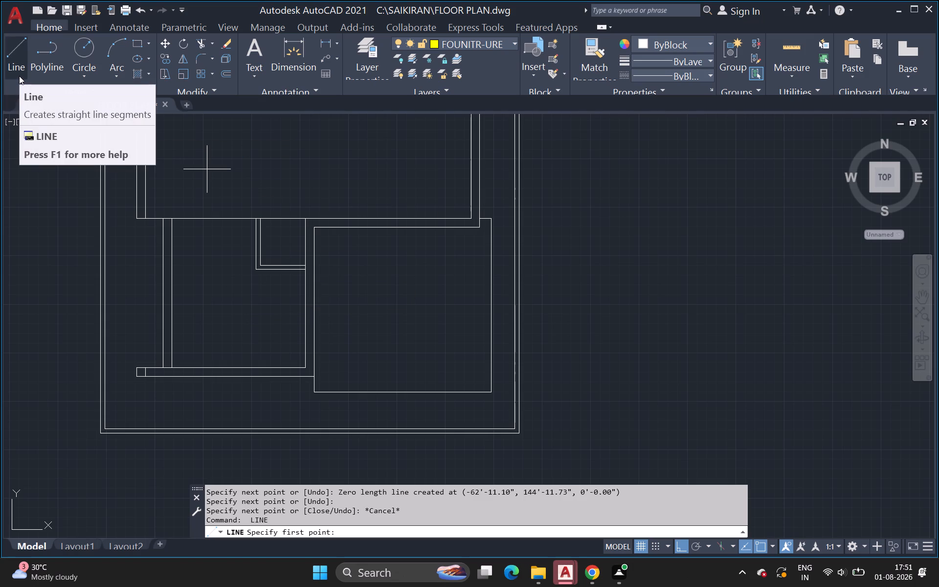
pyautogui.click(16, 50)
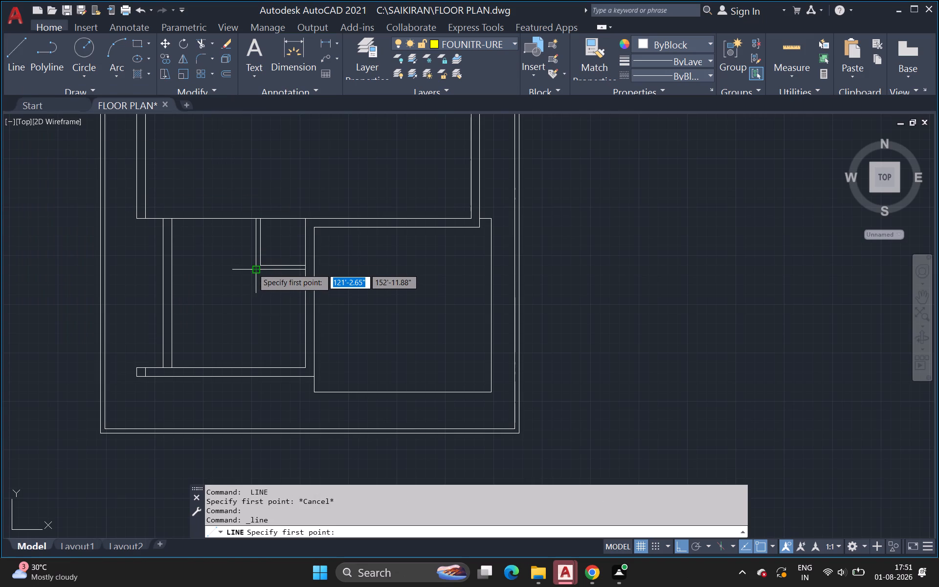
pyautogui.click(172, 272)
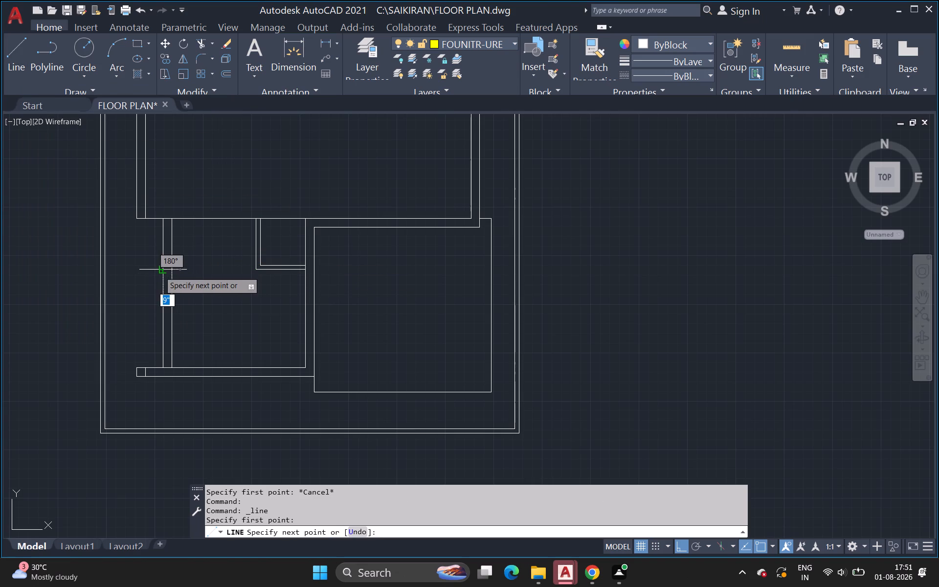
pyautogui.click(159, 271)
pyautogui.press('Escape')
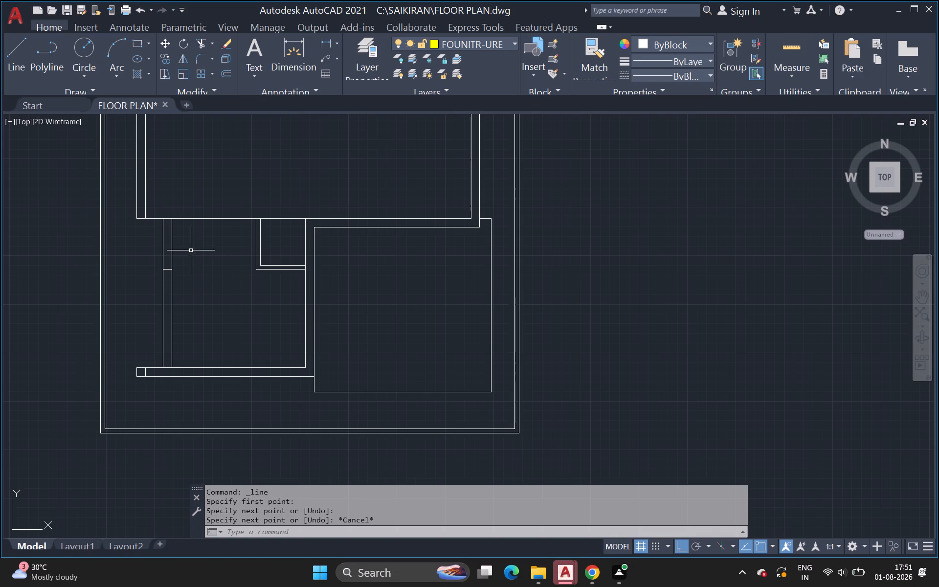
# Draw a second horizontal line across the inset left wall, a short distance below the wall's upper end.
pyautogui.scroll(1, 185, 248)
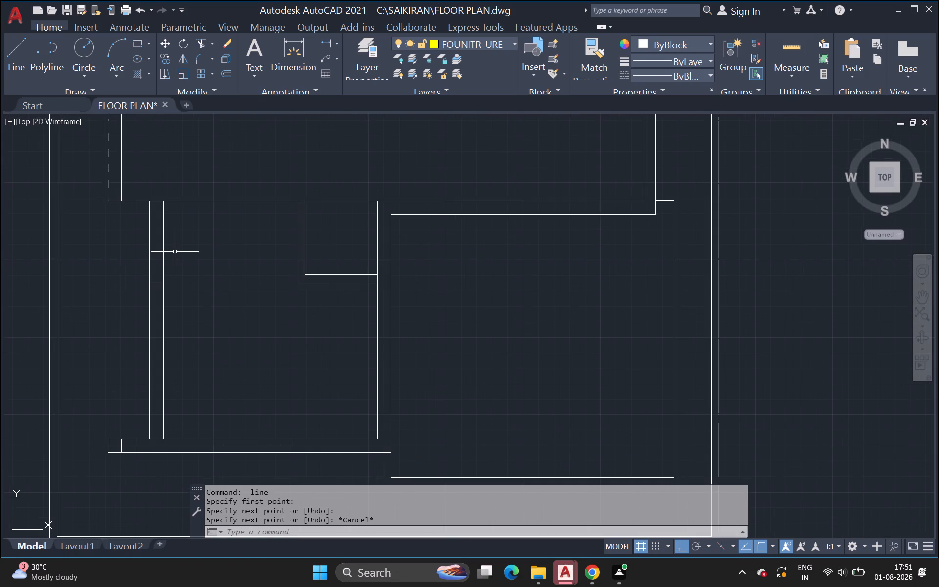
pyautogui.scroll(1, 173, 252)
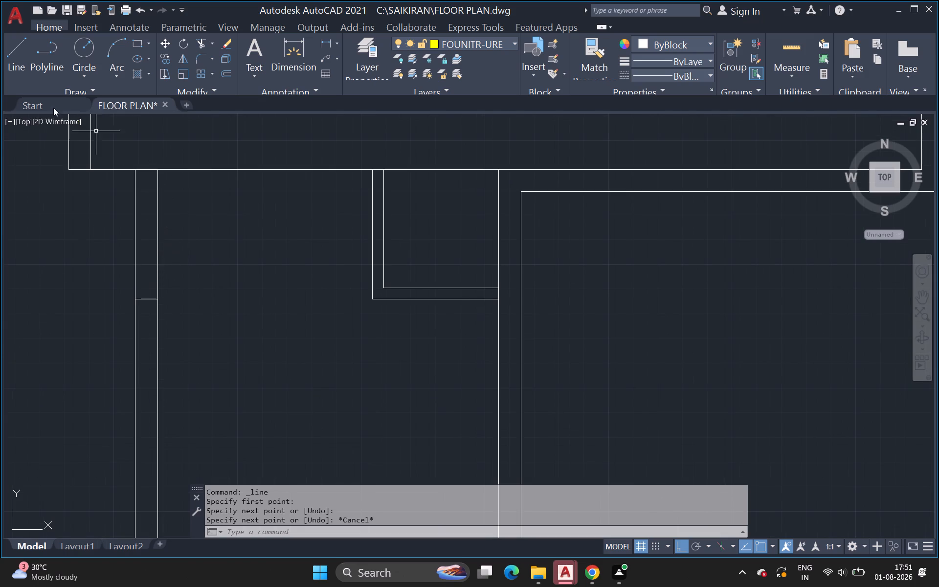
pyautogui.click(15, 68)
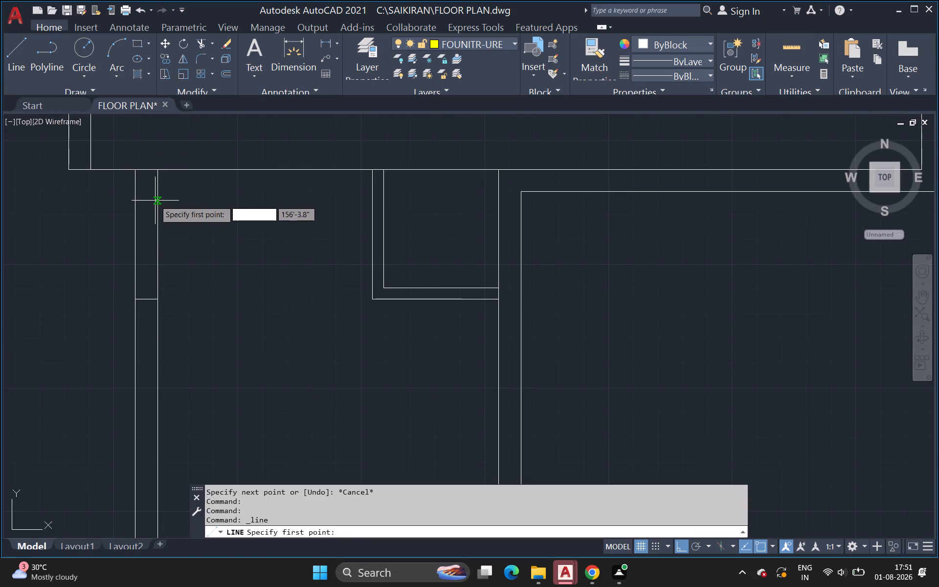
pyautogui.click(158, 207)
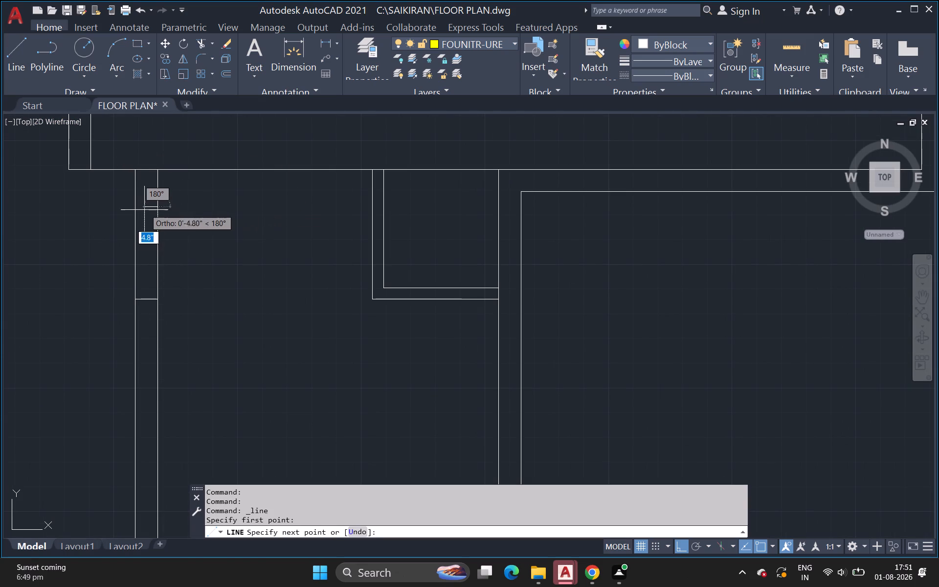
pyautogui.click(135, 207)
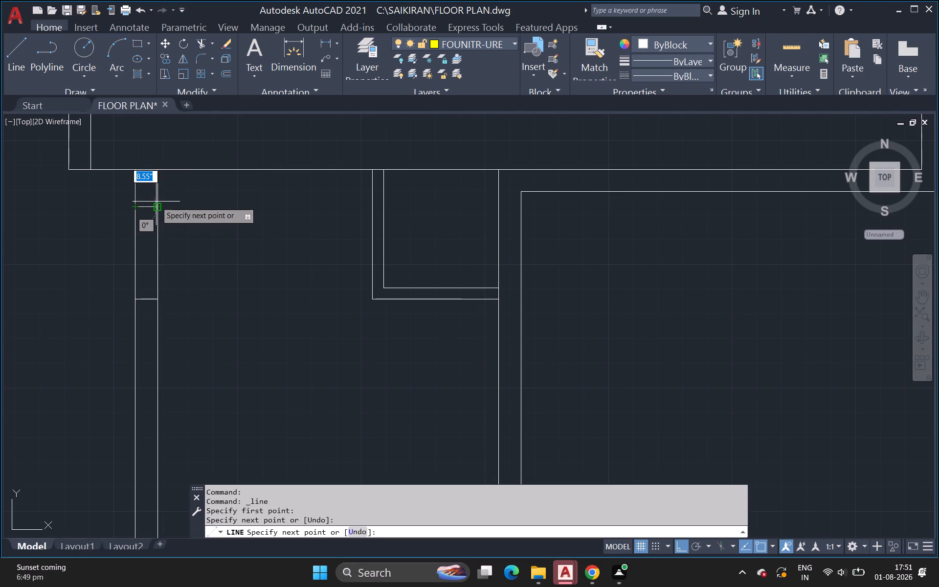
pyautogui.press('Escape')
# Trim away both inset wall lines between the two horizontal cross lines to form an opening.
pyautogui.press('t')
pyautogui.press('r')
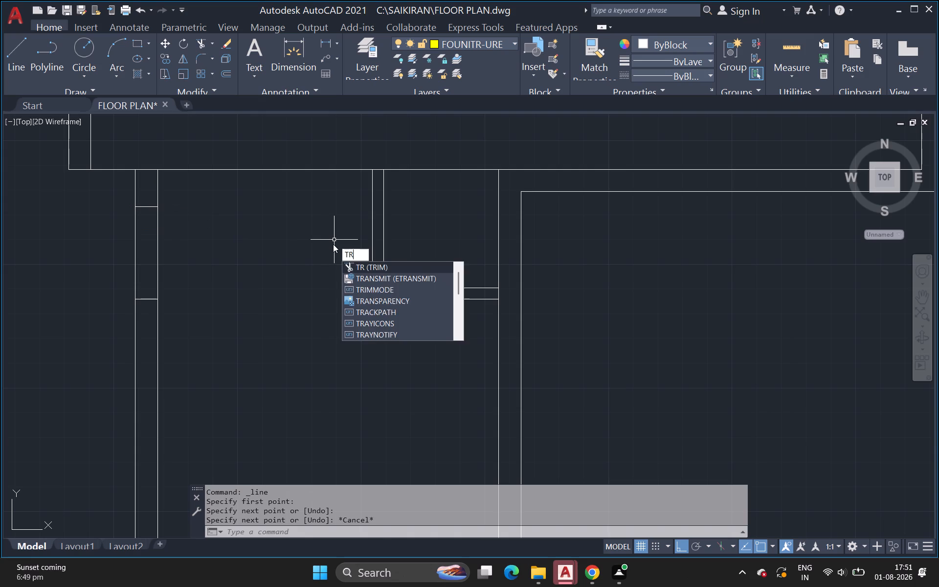
pyautogui.press('Return')
pyautogui.moveTo(233, 258); pyautogui.dragTo(113, 254)
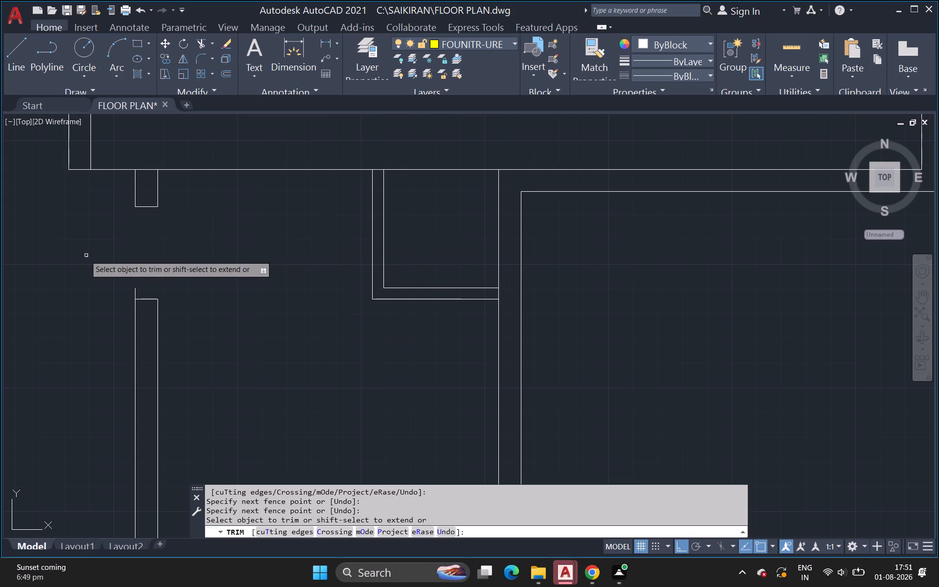
pyautogui.moveTo(152, 283); pyautogui.dragTo(116, 295)
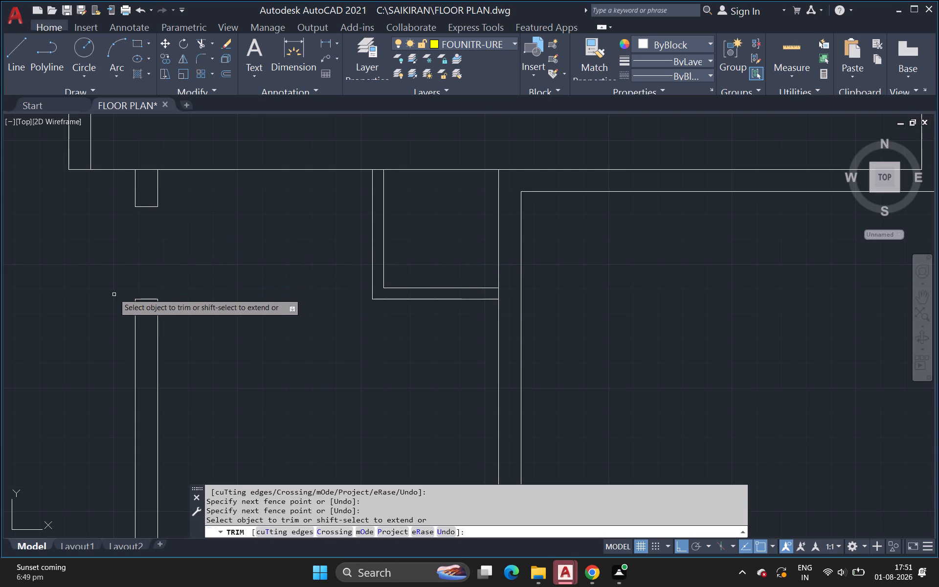
pyautogui.press('Escape')
pyautogui.scroll(-1, 210, 269)
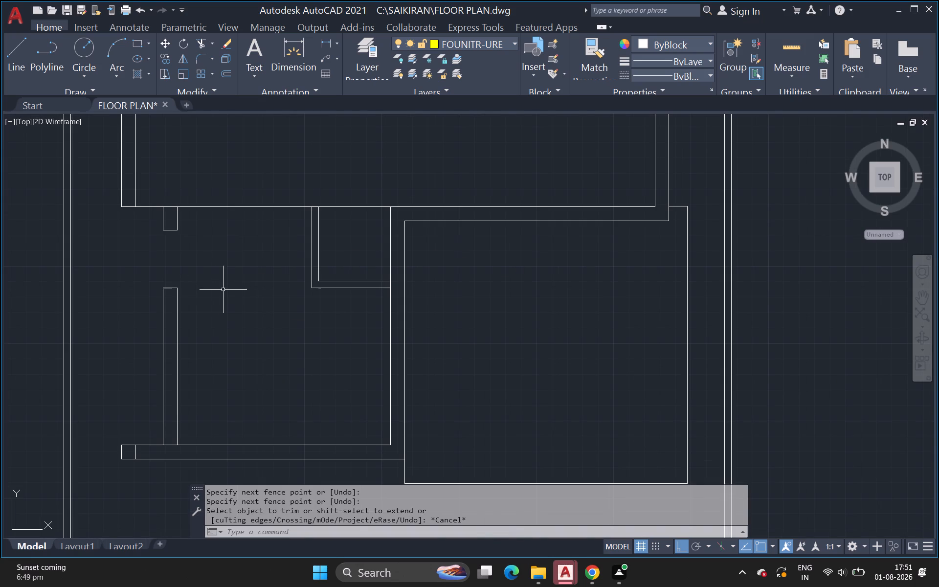
# Draw a stepped line from the lower inset wall's top inner corner: short run right, about 6'-10" down, then about 9'-11.5" right to the room's right wall.
pyautogui.scroll(-2, 239, 304)
pyautogui.moveTo(239, 304); pyautogui.dragTo(218, 284, button='middle')
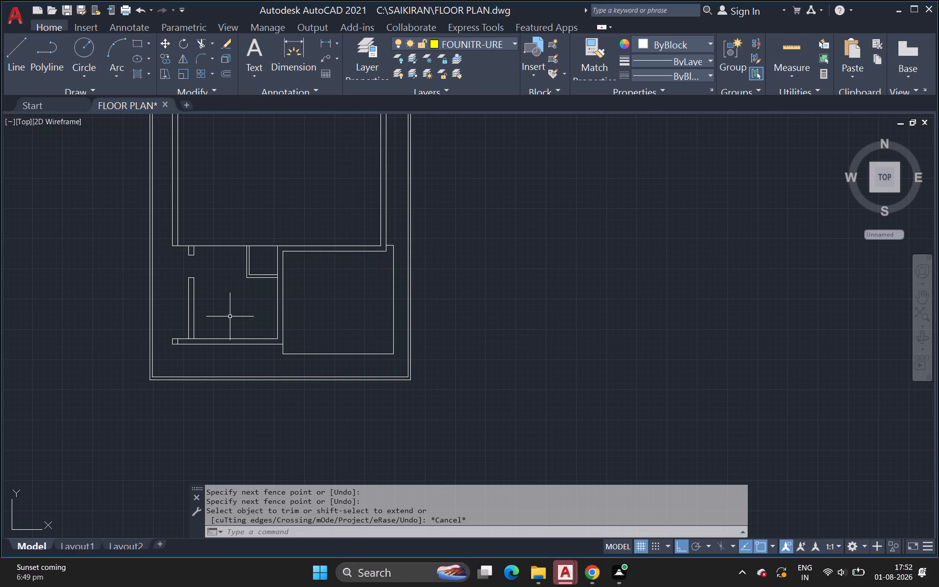
pyautogui.scroll(1, 230, 316)
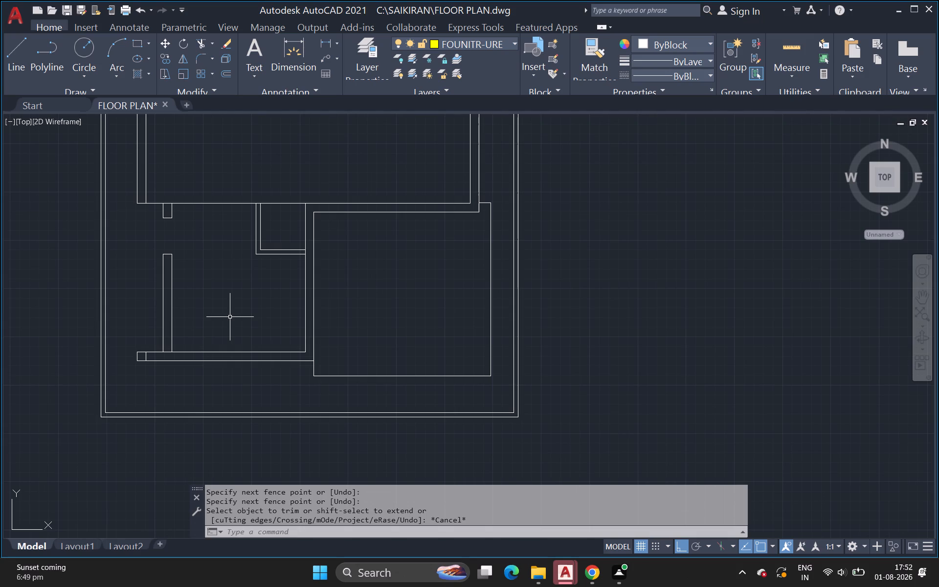
pyautogui.click(14, 48)
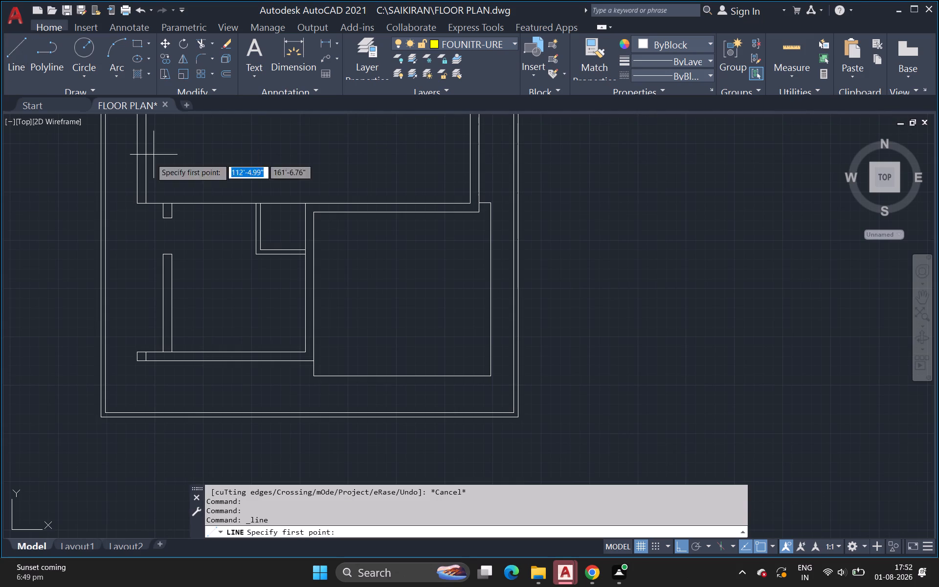
pyautogui.scroll(1, 169, 263)
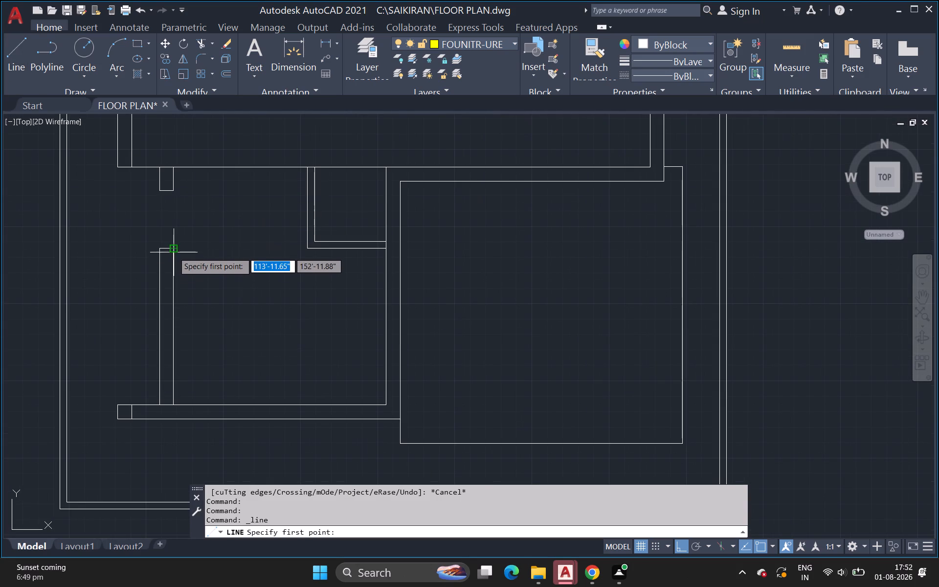
pyautogui.click(173, 249)
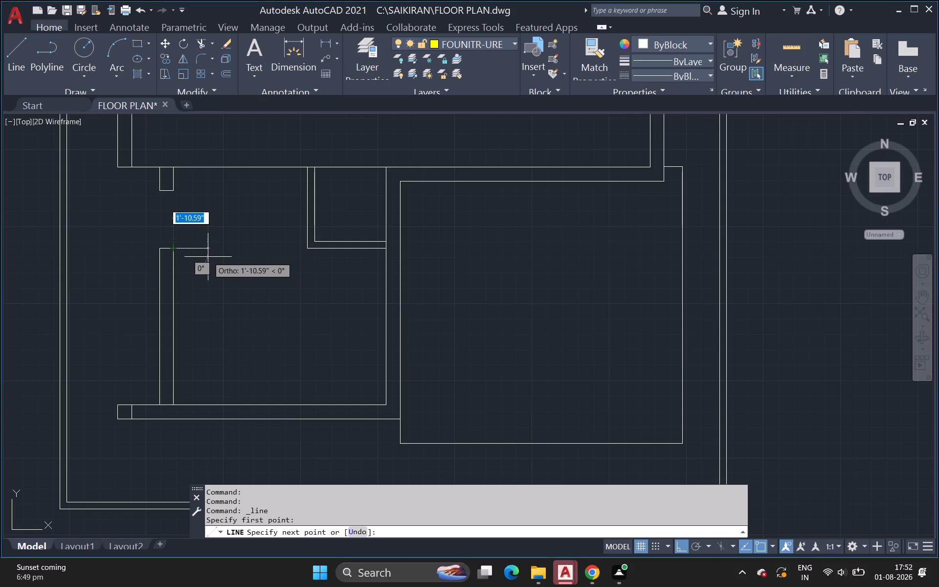
pyautogui.click(201, 257)
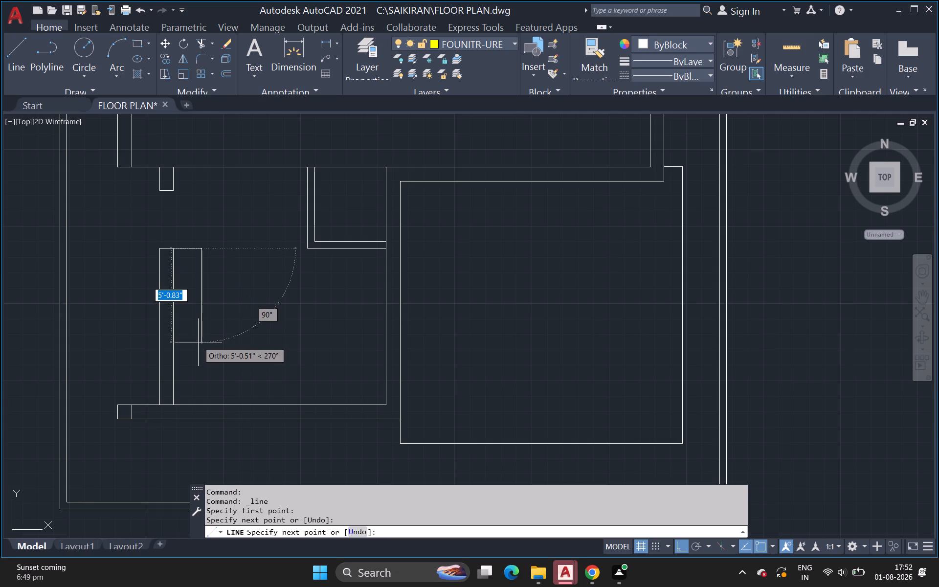
pyautogui.click(201, 375)
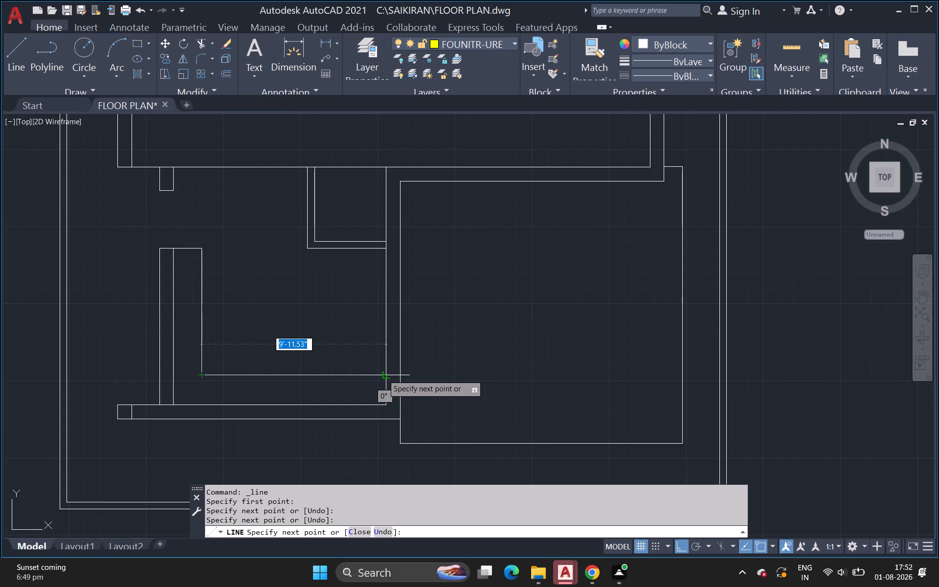
pyautogui.click(383, 375)
pyautogui.press('space')
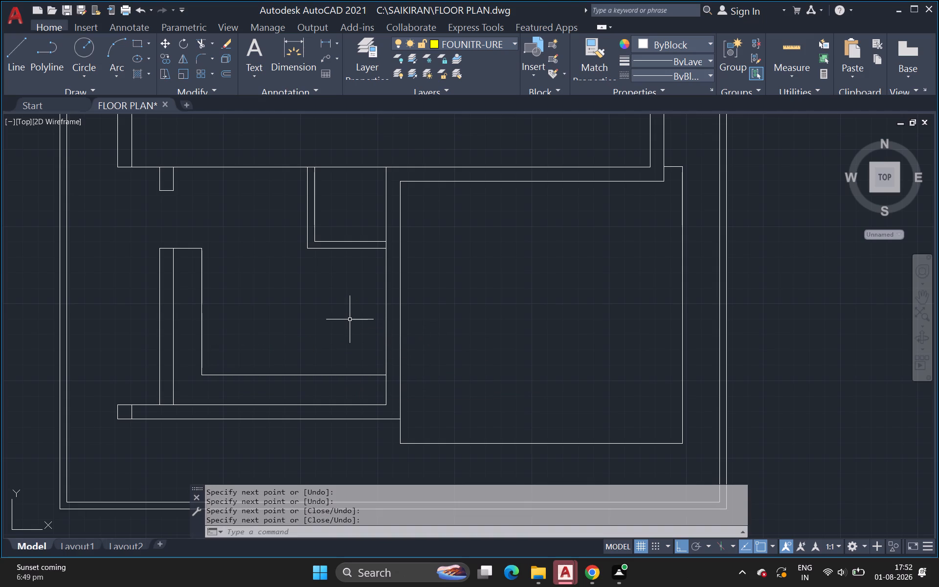
# Erase the horizontal wall line above the opening, between the main left wall and the small room.
pyautogui.scroll(-1, 349, 319)
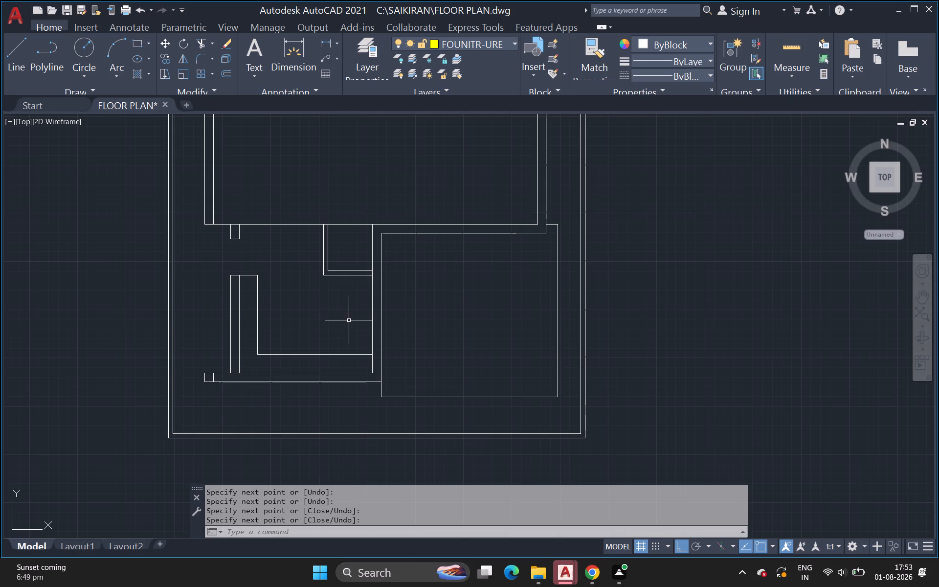
pyautogui.click(282, 226)
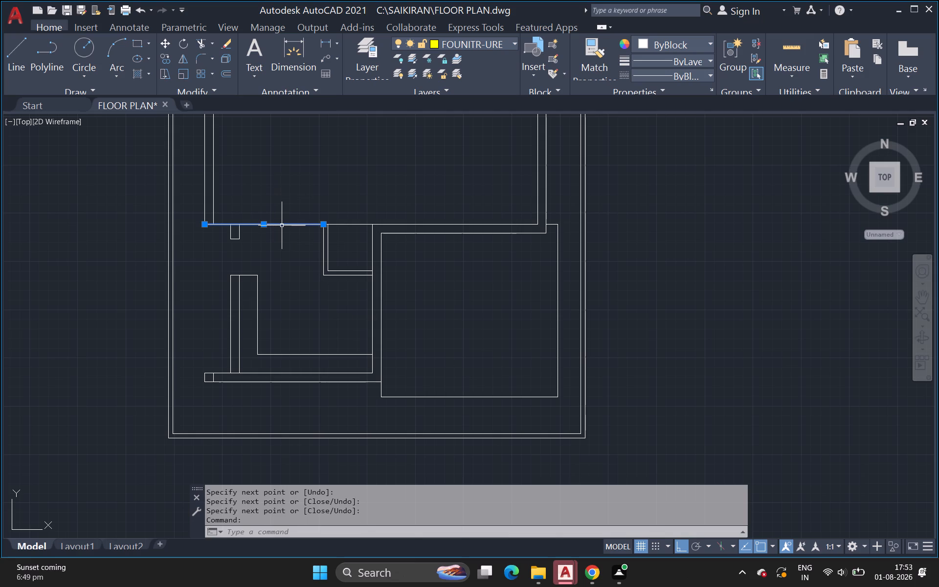
pyautogui.press('Delete')
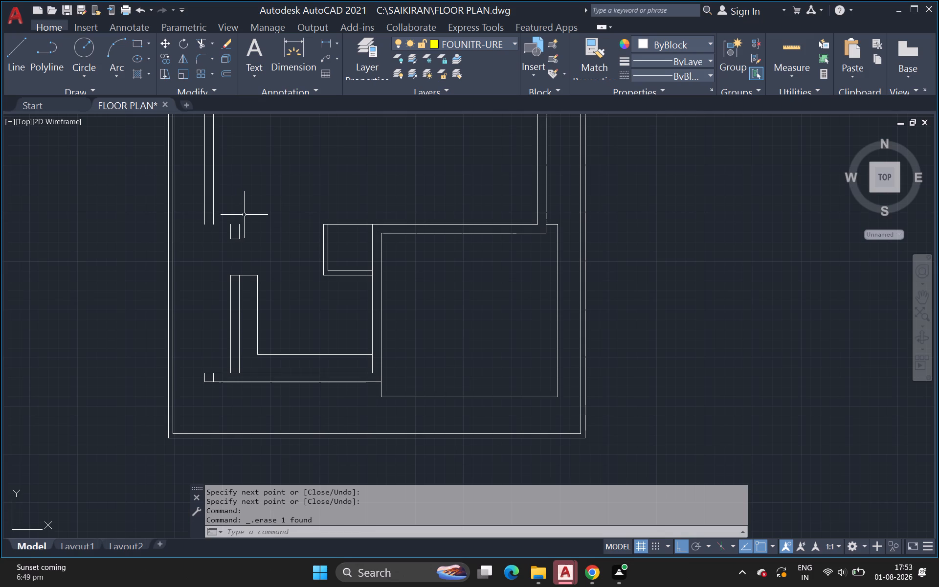
# Draw a horizontal line from the wall stub's upper-left corner to the lower end of the main left wall's outer line.
pyautogui.click(23, 60)
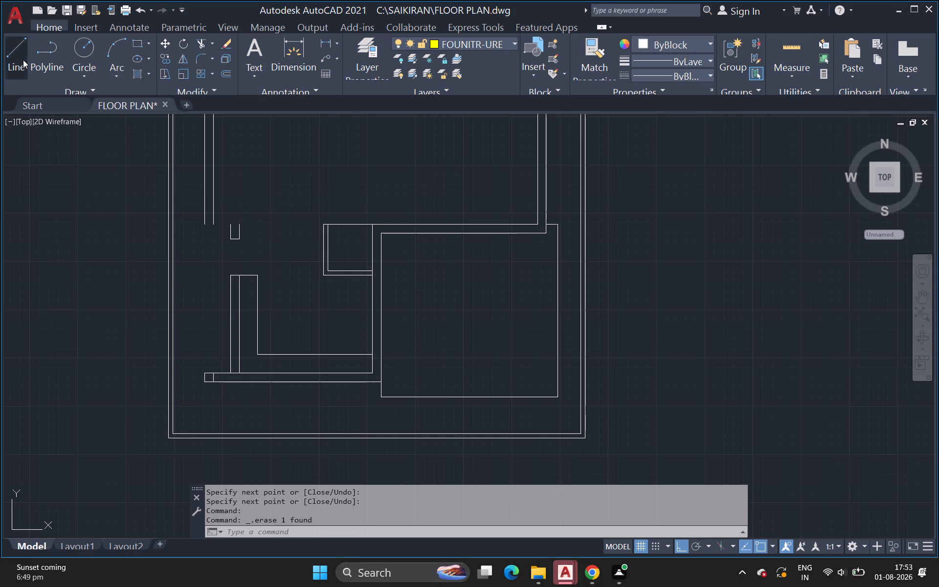
pyautogui.scroll(1, 138, 183)
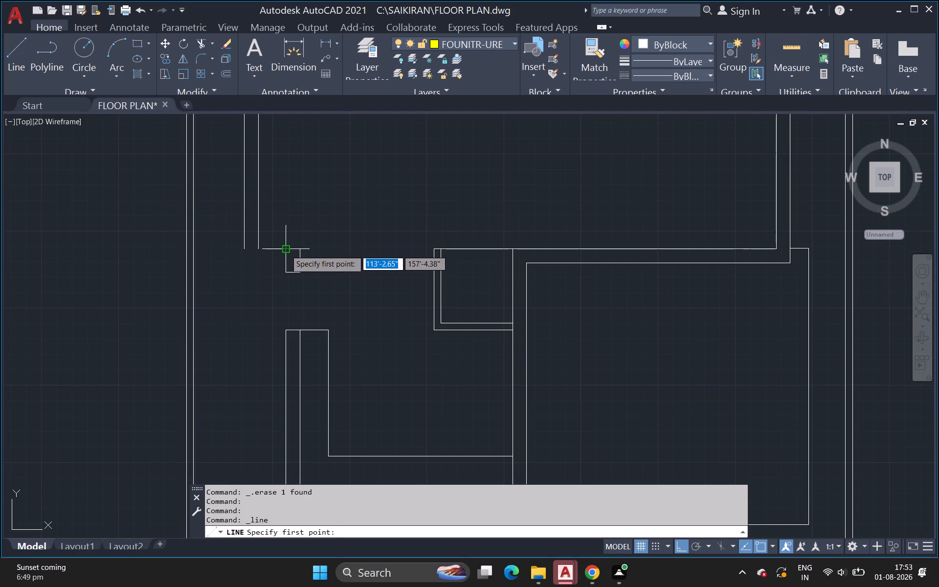
pyautogui.click(286, 250)
pyautogui.click(247, 253)
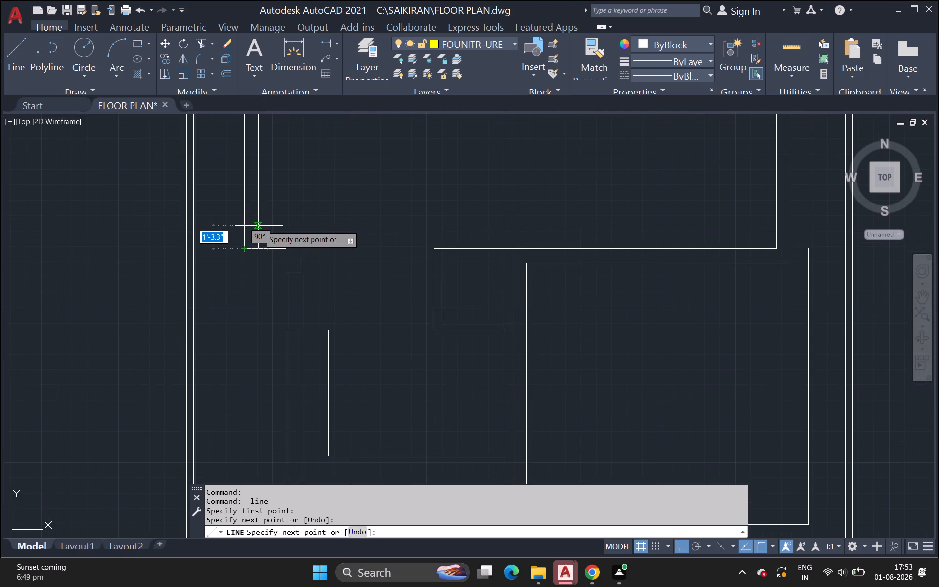
pyautogui.press('space')
# Draw a horizontal line about 3'-3.5" long from the wall stub's upper-right corner toward the small room.
pyautogui.press('space')
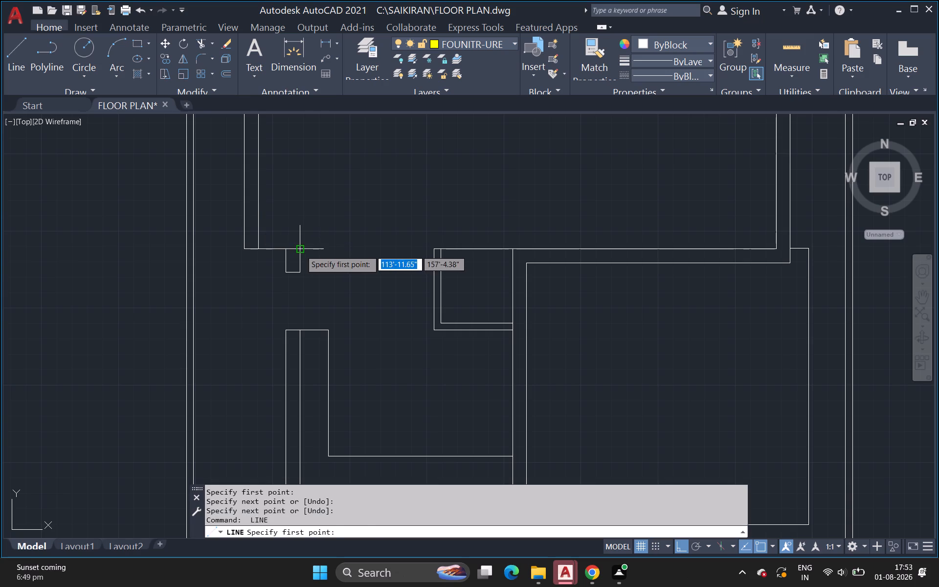
pyautogui.moveTo(301, 250); pyautogui.dragTo(309, 252)
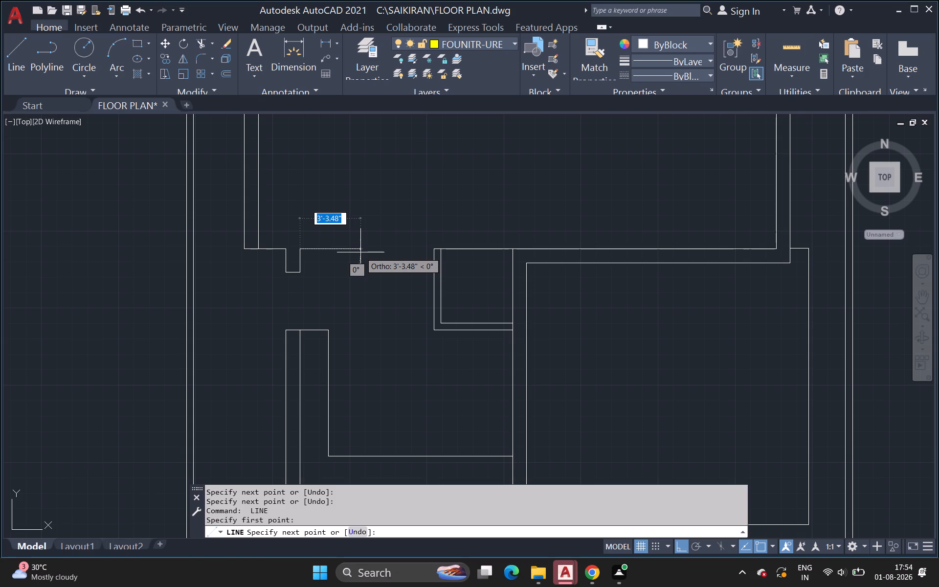
pyautogui.click(360, 252)
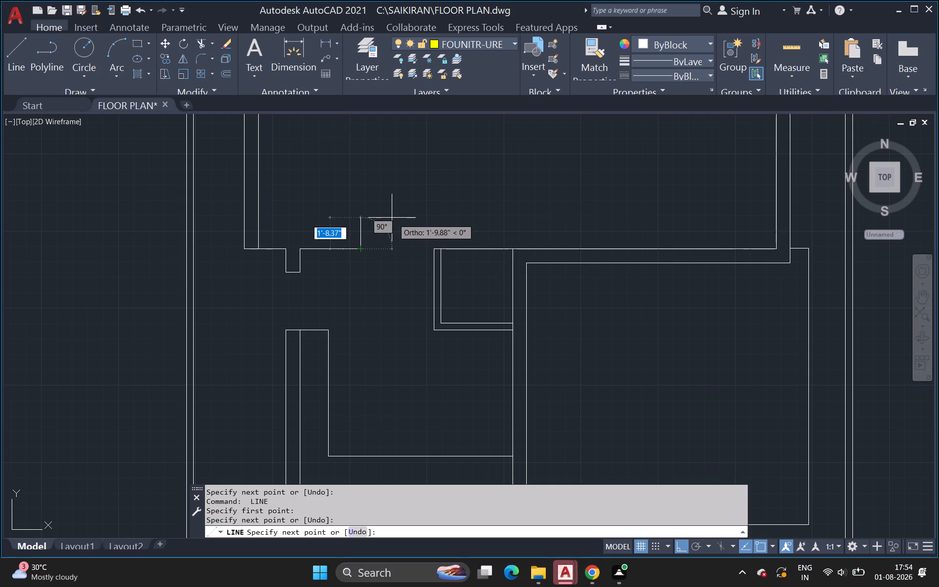
pyautogui.press('Escape')
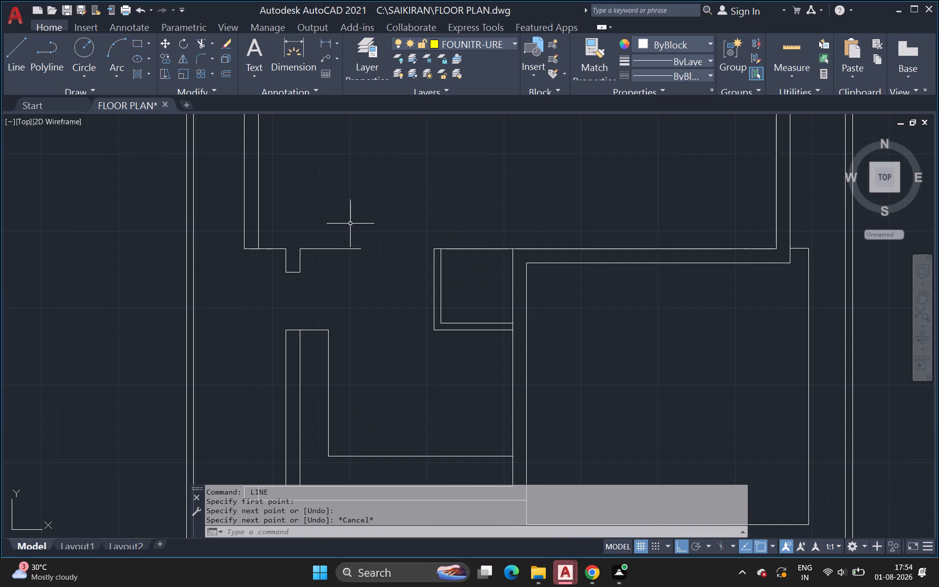
# Close a shallow rectangle beside the wall stub with a line about 11.2" down and about 3'-3.5" back to the stub.
pyautogui.click(16, 58)
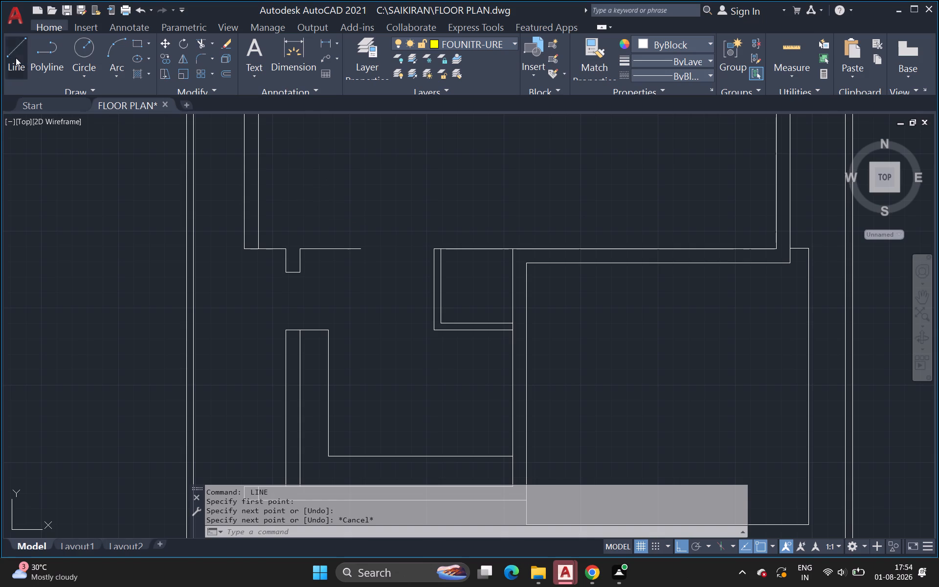
pyautogui.scroll(1, 358, 247)
pyautogui.click(363, 251)
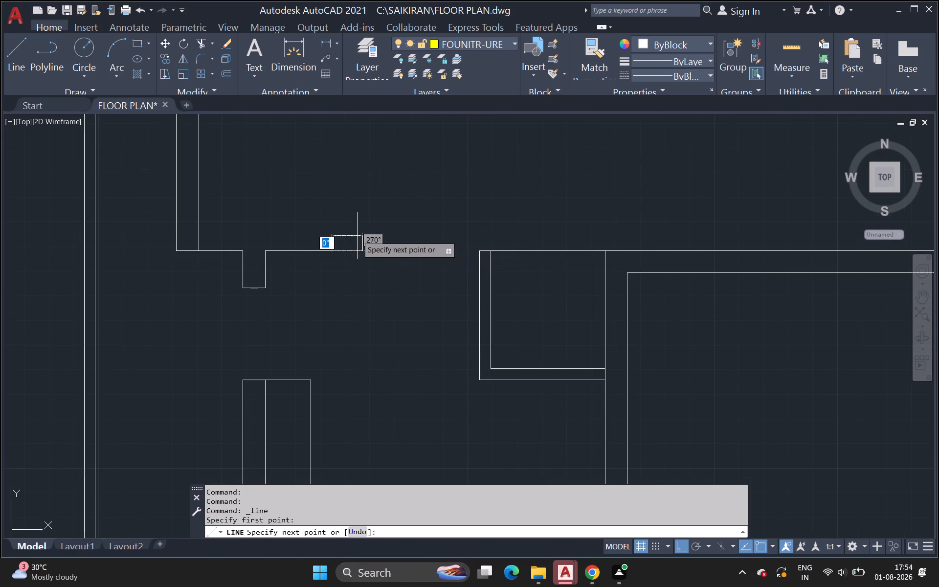
pyautogui.scroll(-1, 346, 172)
pyautogui.moveTo(346, 173); pyautogui.dragTo(346, 235, button='middle')
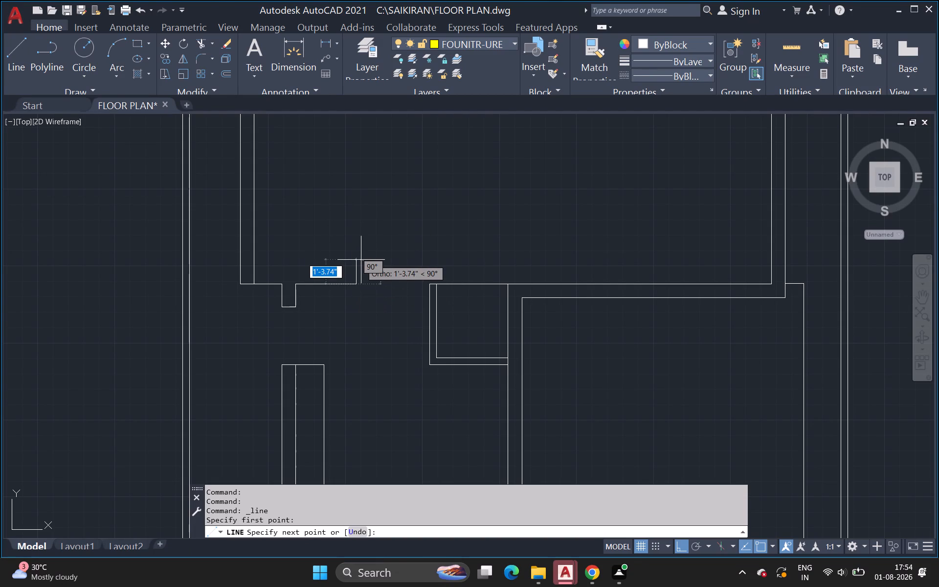
pyautogui.click(356, 301)
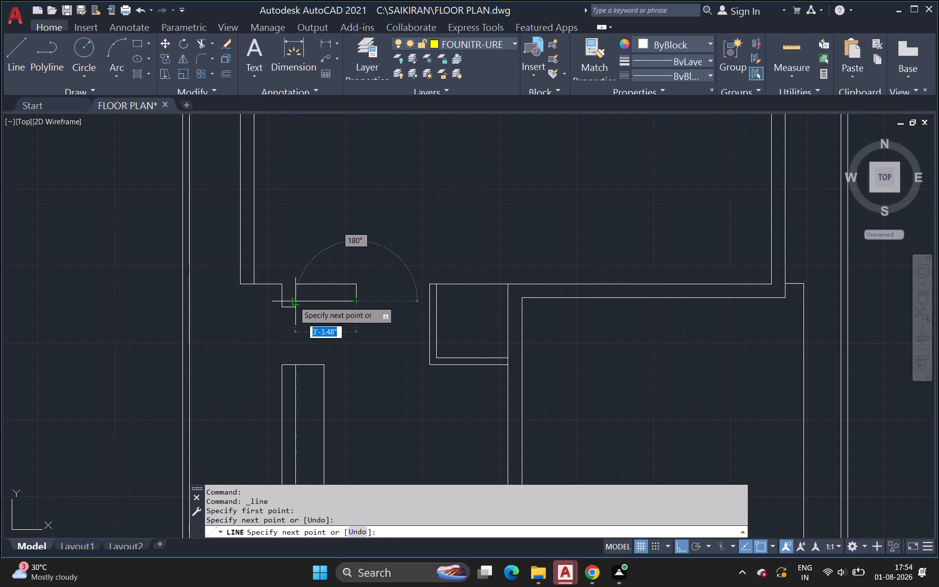
pyautogui.click(291, 301)
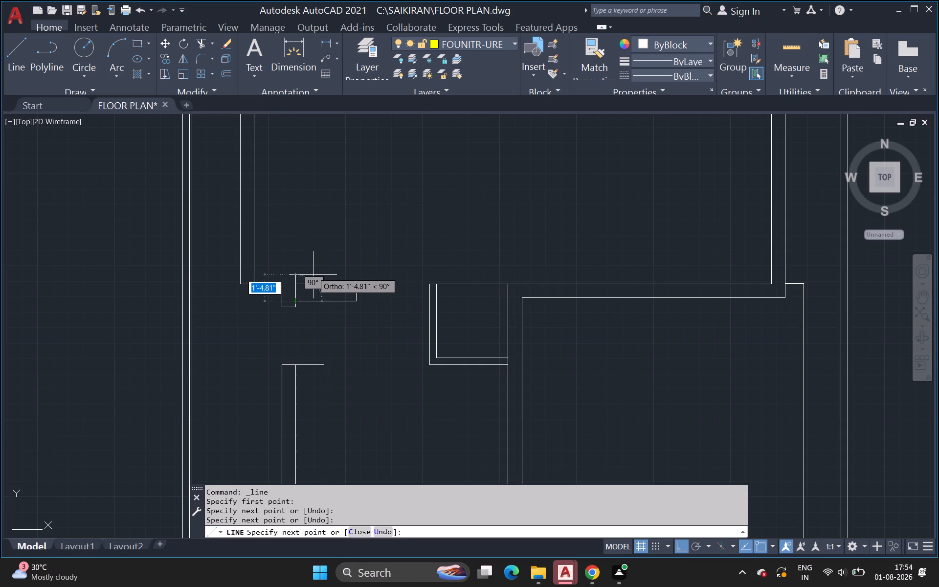
pyautogui.press('space')
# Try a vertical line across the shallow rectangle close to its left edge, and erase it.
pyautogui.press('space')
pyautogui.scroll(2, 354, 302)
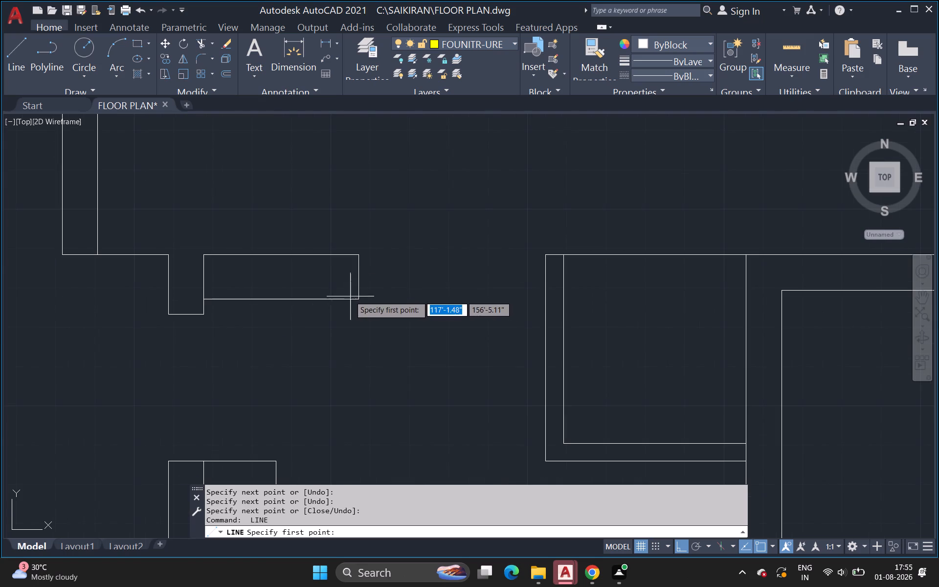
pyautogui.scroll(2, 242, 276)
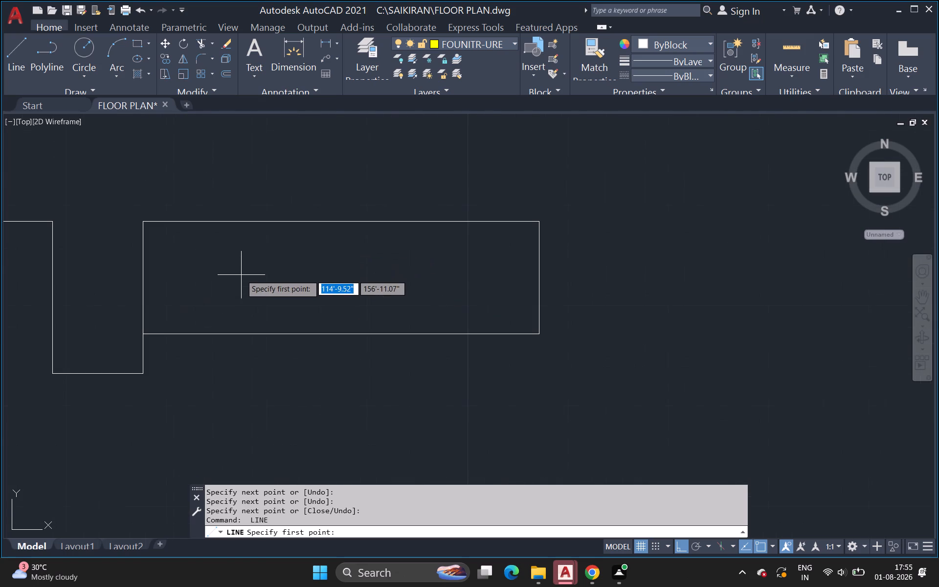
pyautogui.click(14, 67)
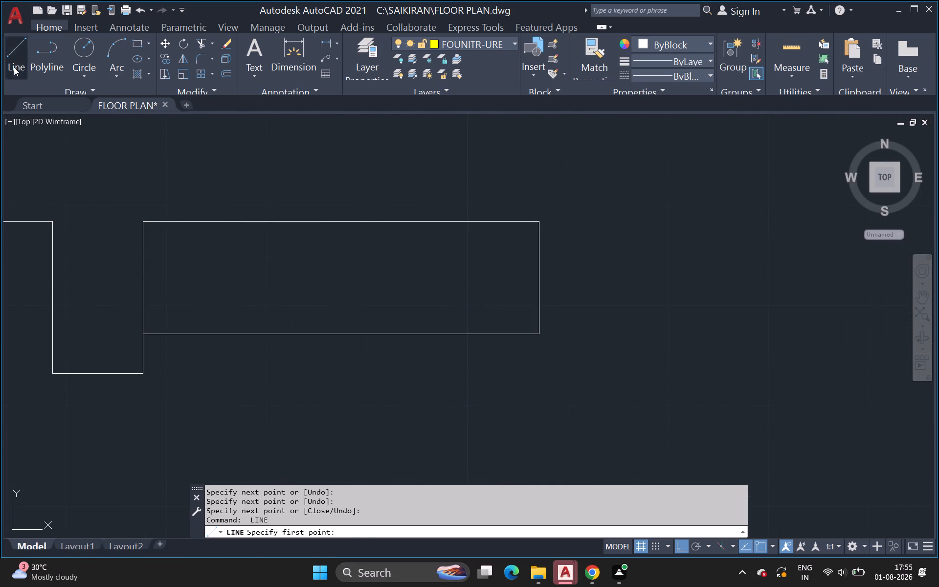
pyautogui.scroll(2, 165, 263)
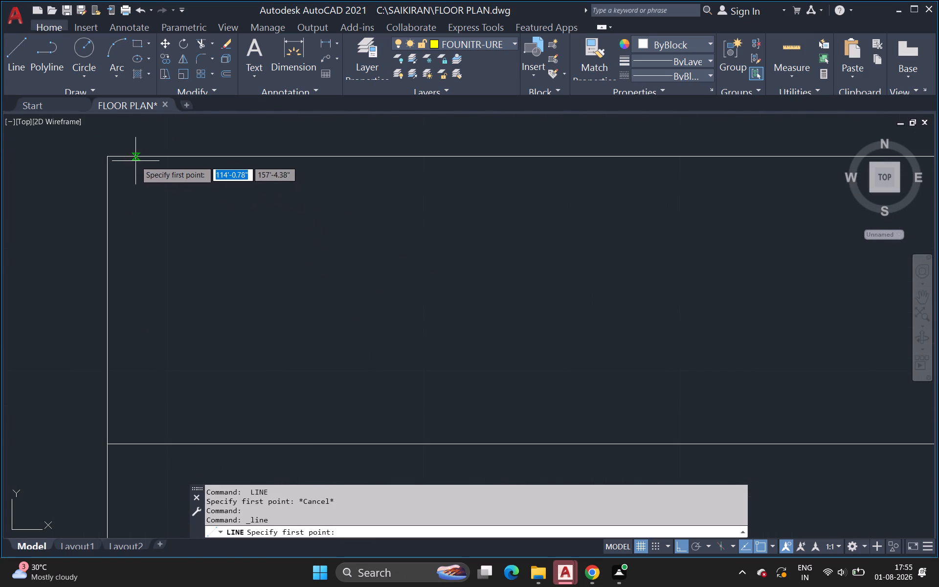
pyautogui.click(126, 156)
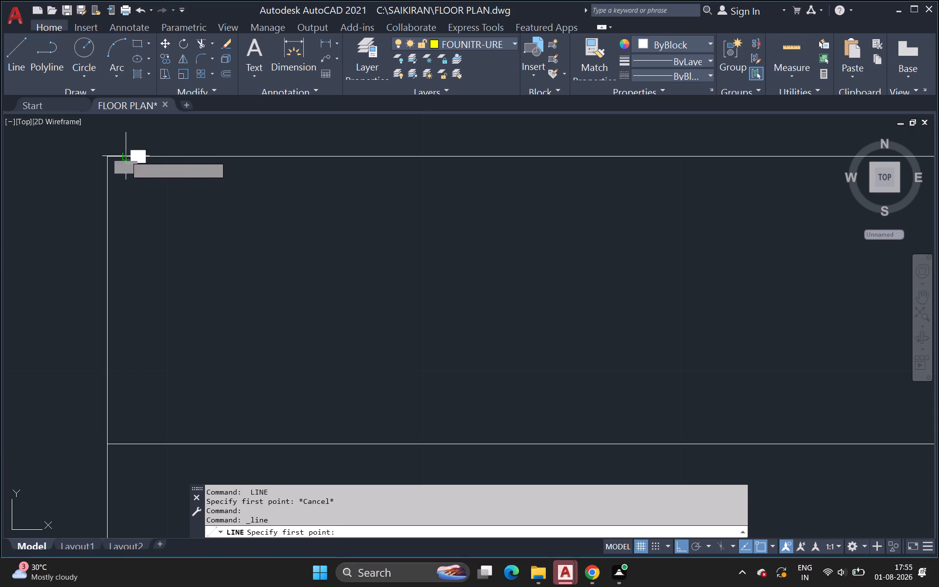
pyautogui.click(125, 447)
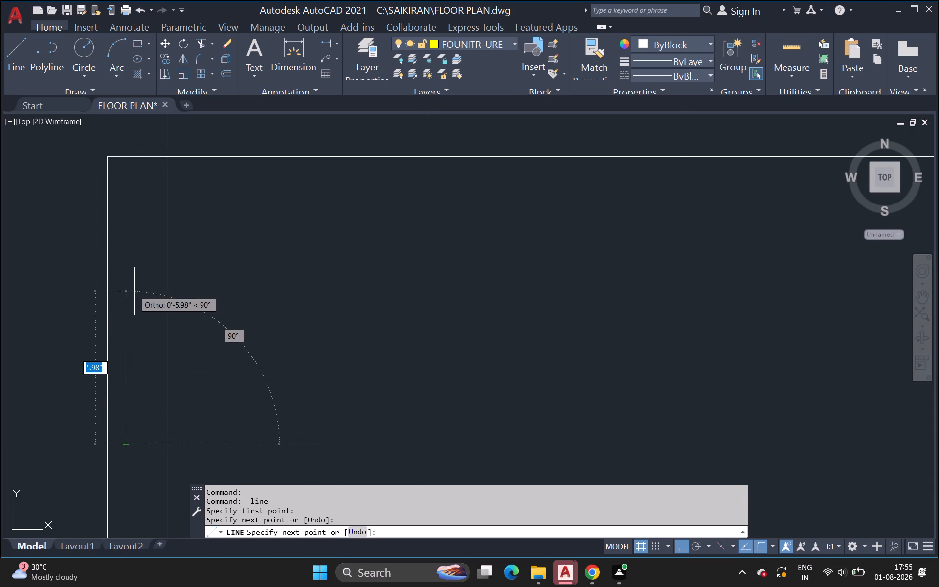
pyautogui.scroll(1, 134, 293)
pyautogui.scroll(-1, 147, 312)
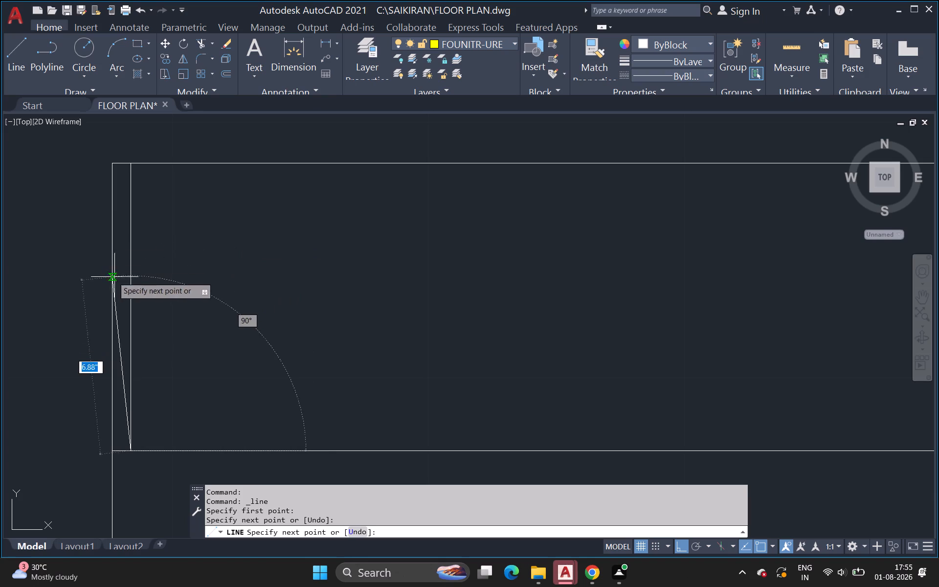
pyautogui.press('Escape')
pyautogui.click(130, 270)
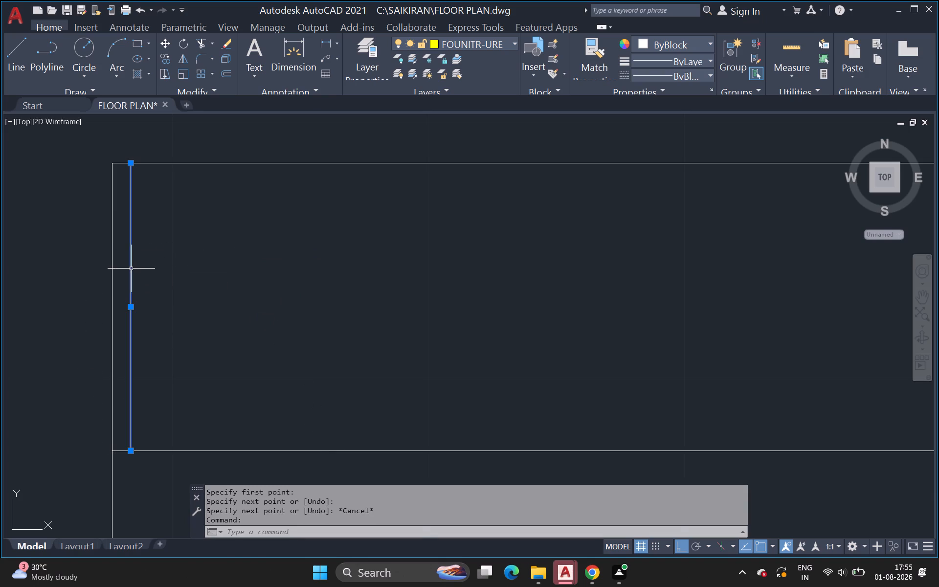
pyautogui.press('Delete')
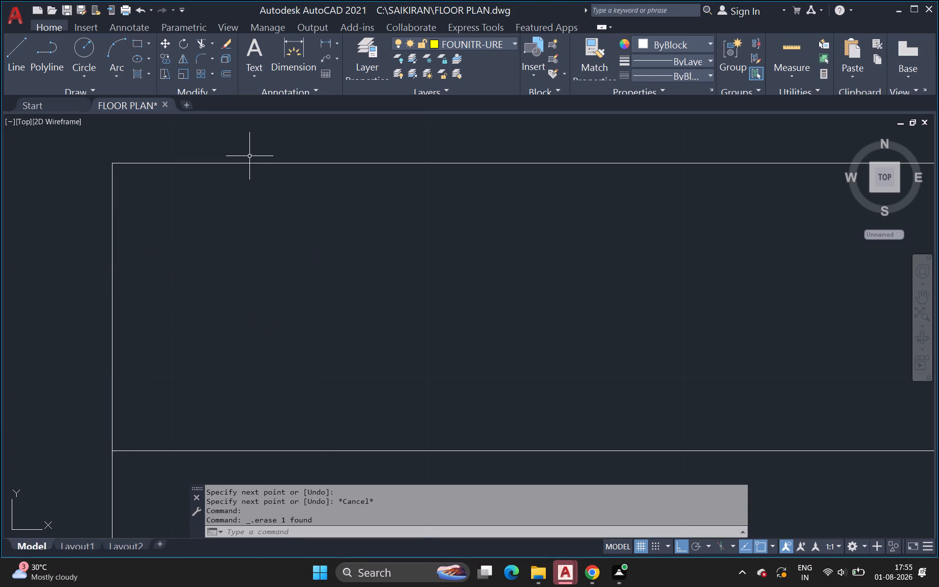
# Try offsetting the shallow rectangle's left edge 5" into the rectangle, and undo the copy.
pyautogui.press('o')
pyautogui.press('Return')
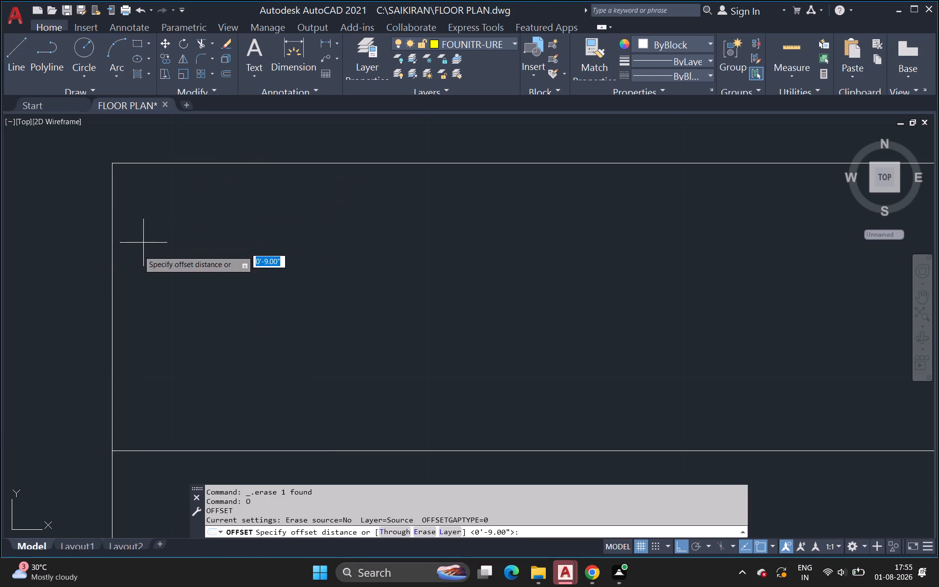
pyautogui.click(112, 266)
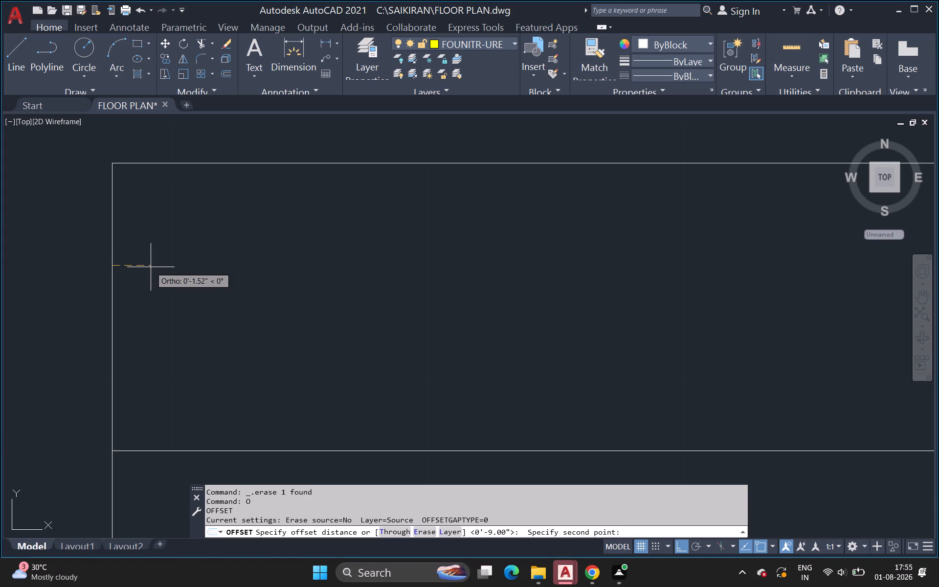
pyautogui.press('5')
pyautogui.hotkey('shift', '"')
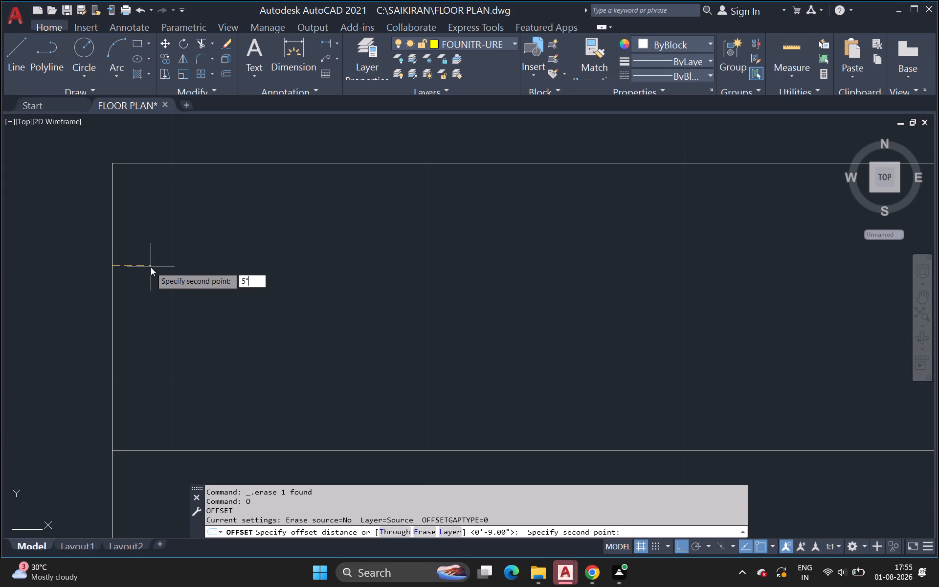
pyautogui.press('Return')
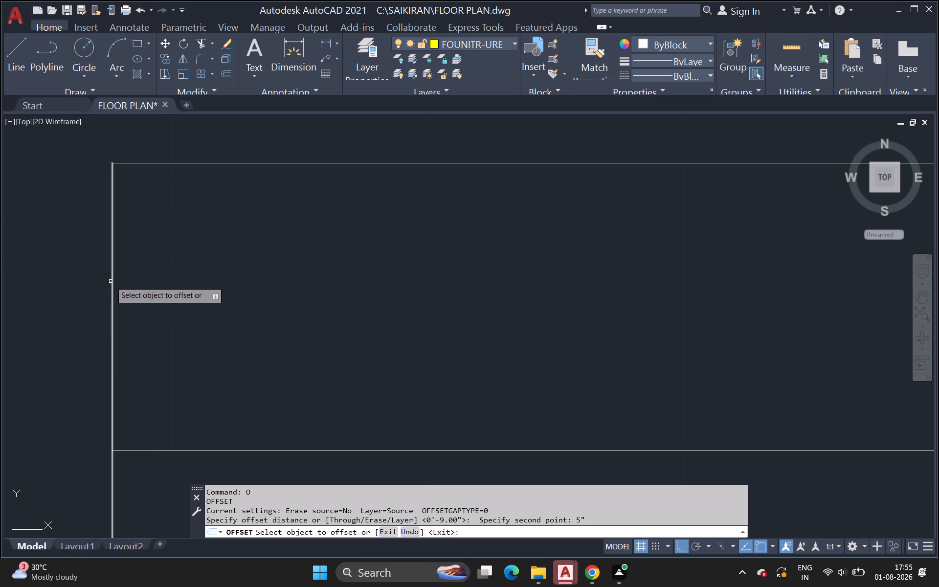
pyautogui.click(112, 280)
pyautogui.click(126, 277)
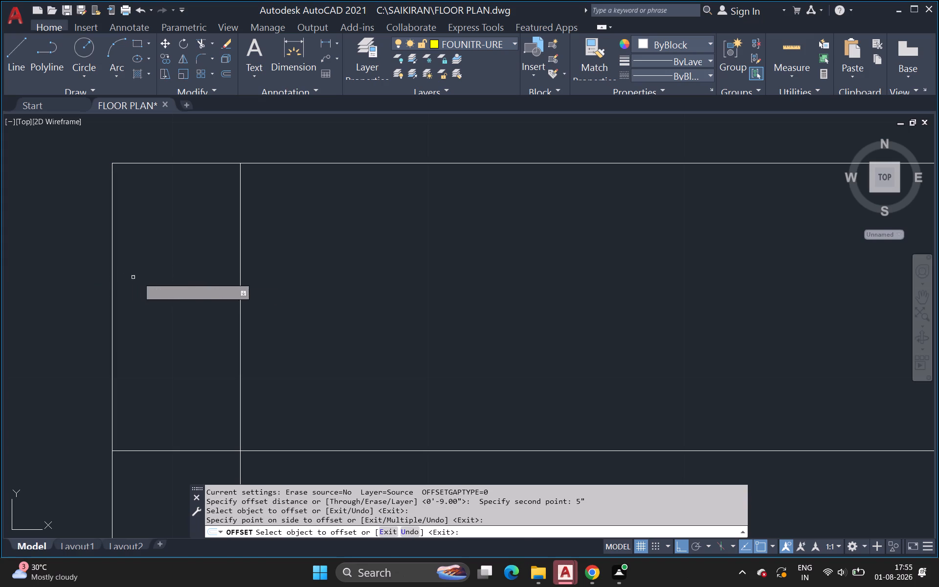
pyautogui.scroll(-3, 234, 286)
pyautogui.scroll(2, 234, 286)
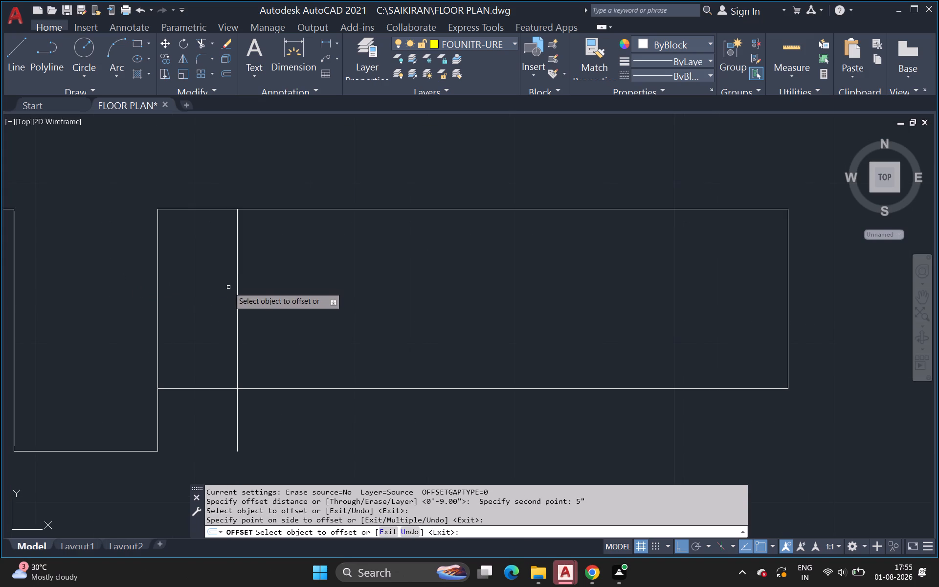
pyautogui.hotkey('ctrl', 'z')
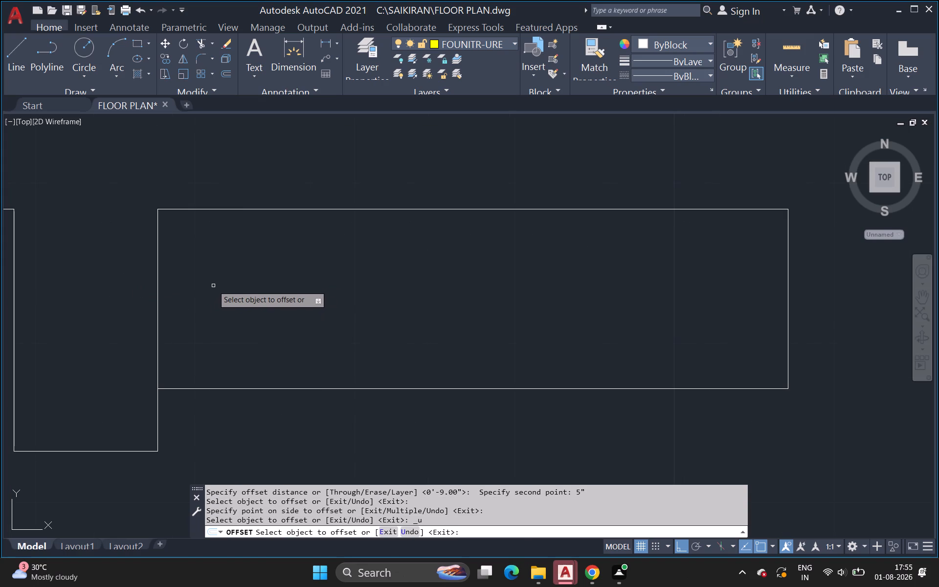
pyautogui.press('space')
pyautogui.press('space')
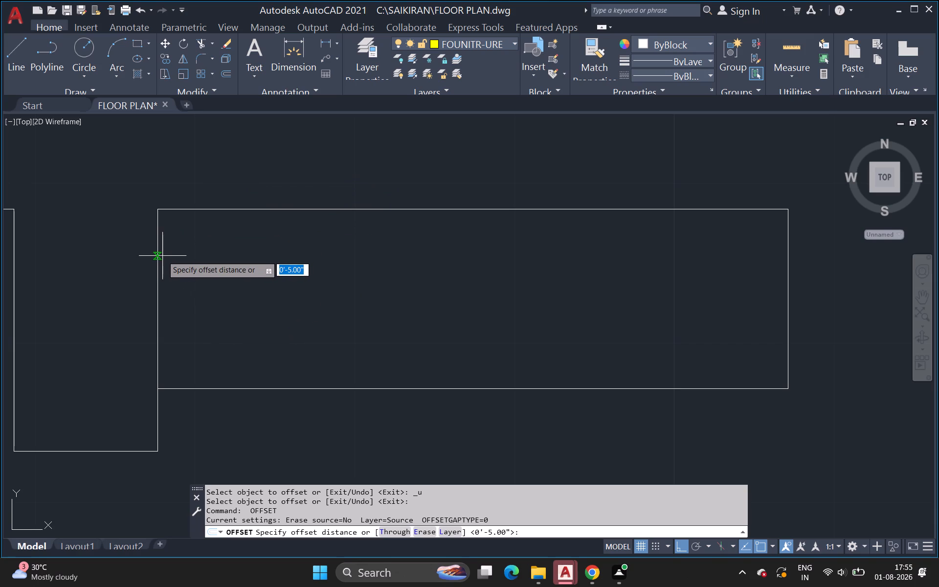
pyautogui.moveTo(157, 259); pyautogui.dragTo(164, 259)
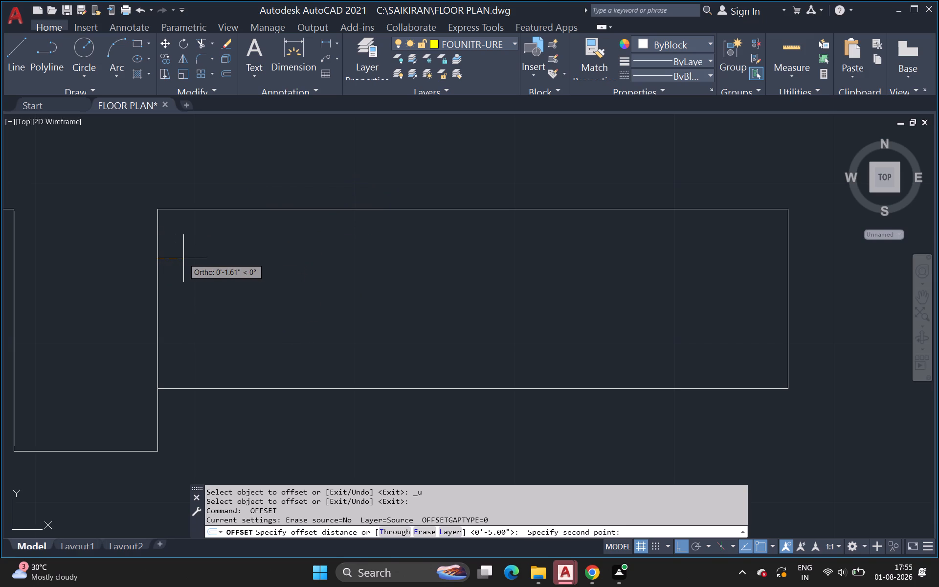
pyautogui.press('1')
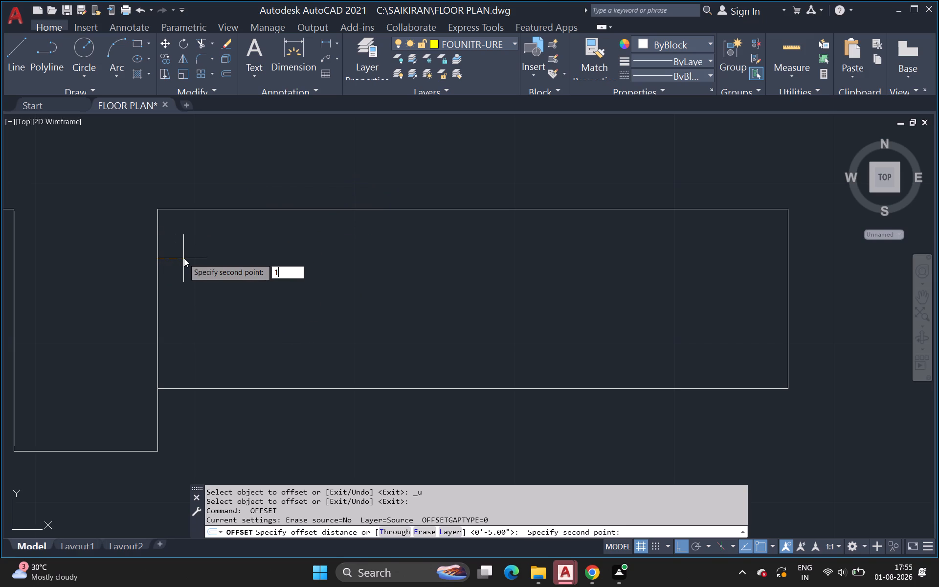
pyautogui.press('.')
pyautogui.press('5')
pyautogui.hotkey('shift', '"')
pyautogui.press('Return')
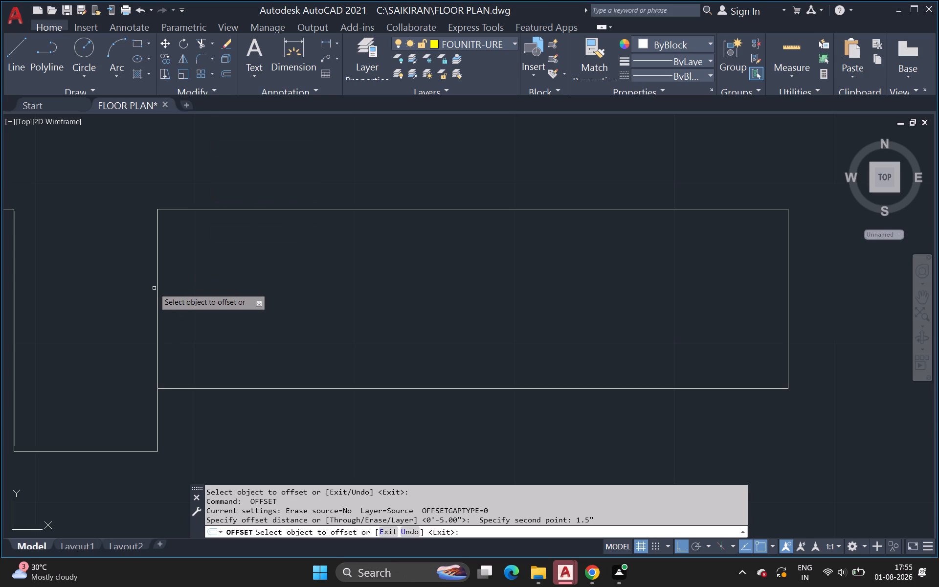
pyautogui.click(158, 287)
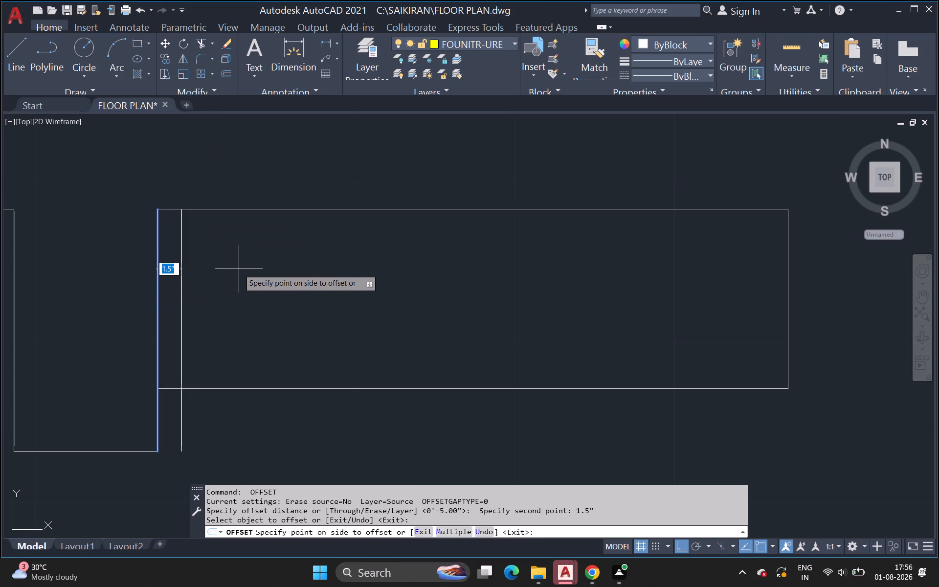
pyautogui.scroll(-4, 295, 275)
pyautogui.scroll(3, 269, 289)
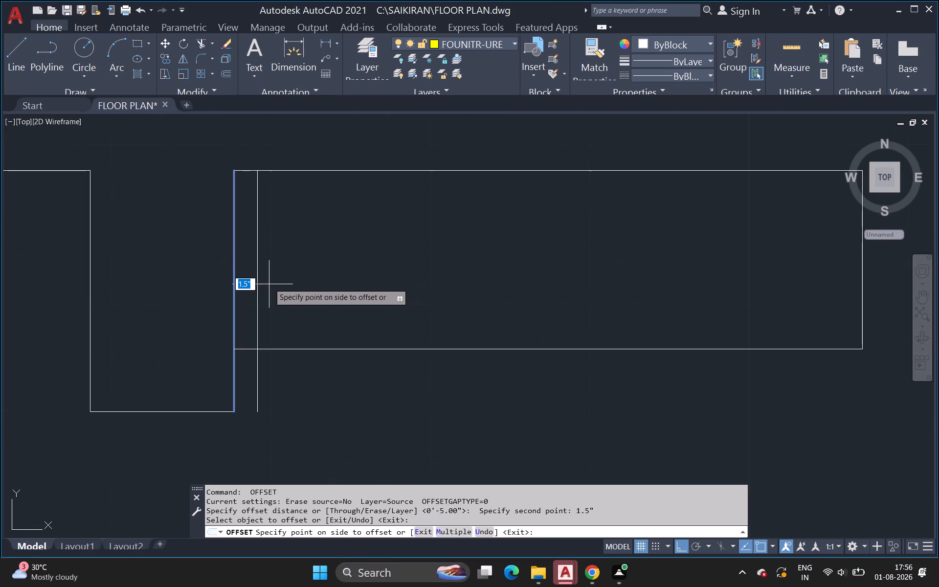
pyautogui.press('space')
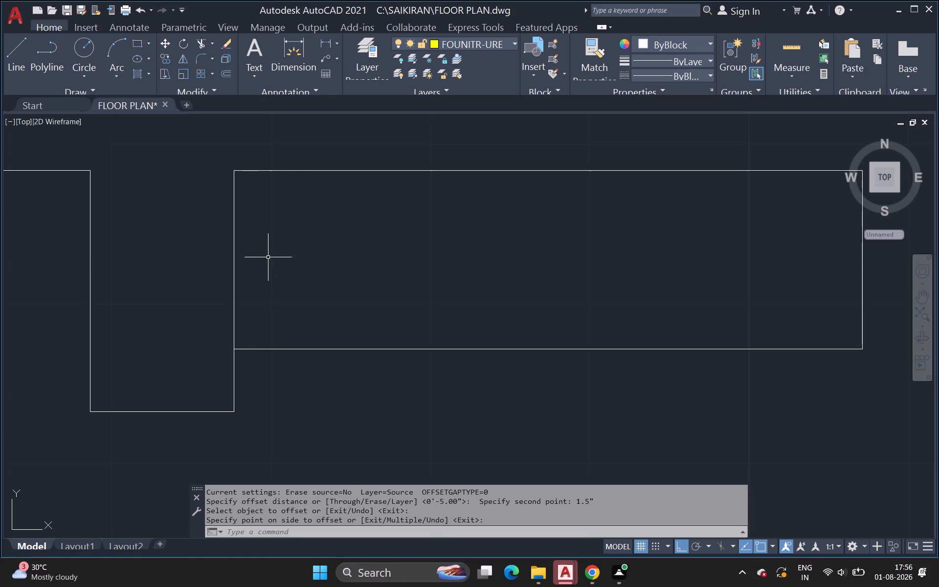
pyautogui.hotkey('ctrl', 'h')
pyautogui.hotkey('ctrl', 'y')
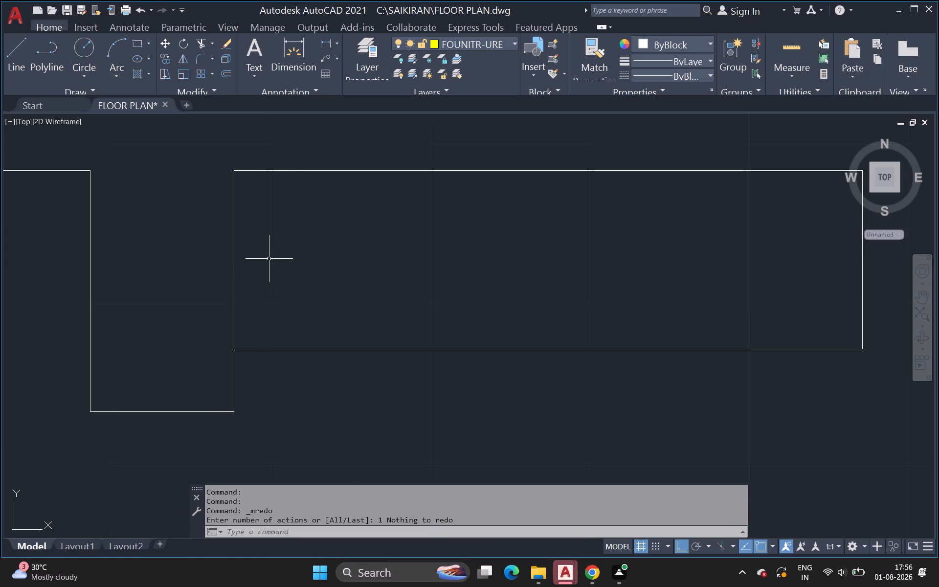
# Offset the shallow rectangle's left edge, the wall stub's right side, 1" into the rectangle.
pyautogui.press('o')
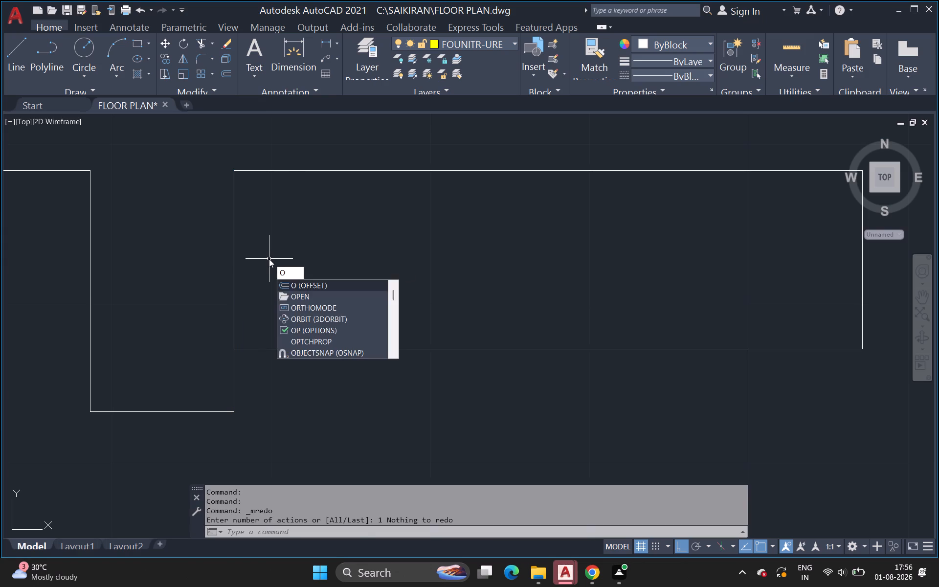
pyautogui.press('Return')
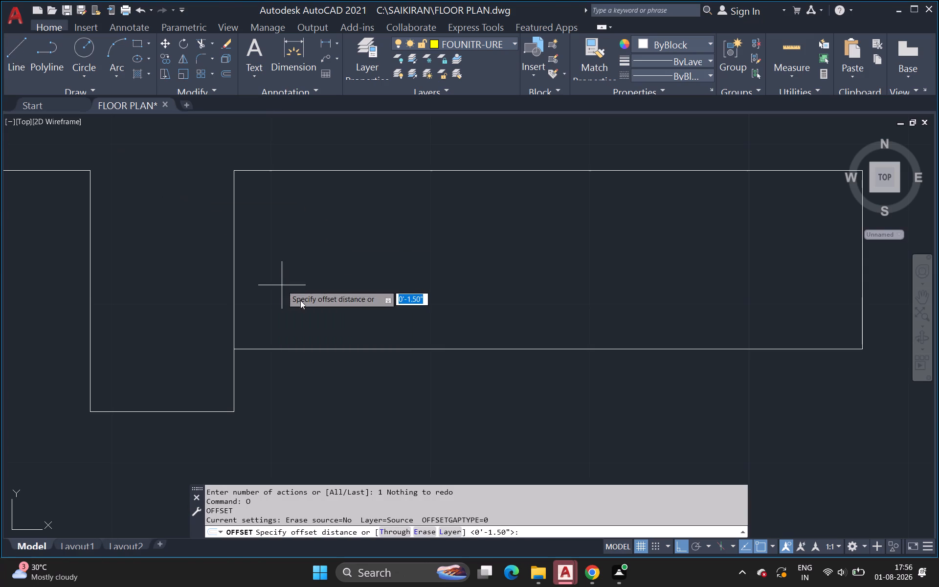
pyautogui.scroll(3, 250, 264)
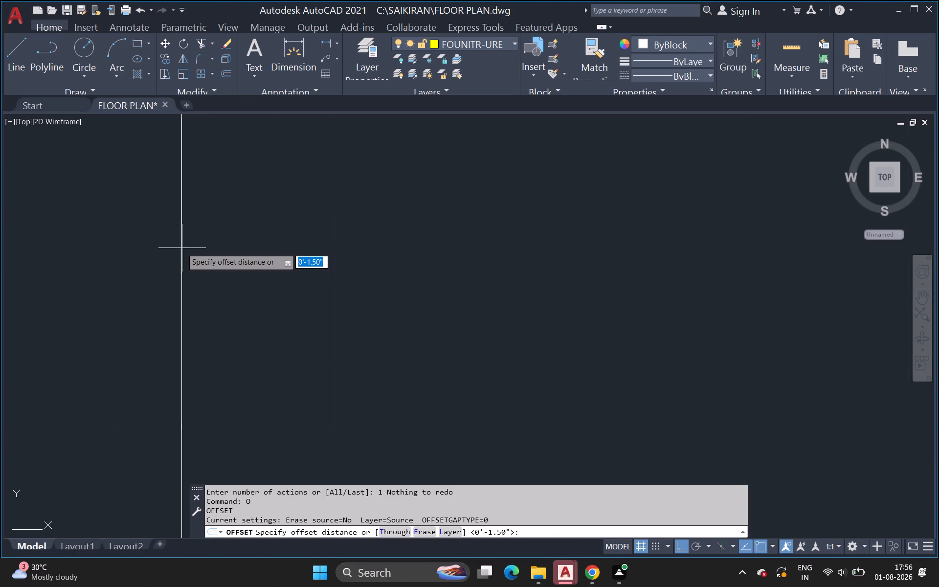
pyautogui.click(181, 248)
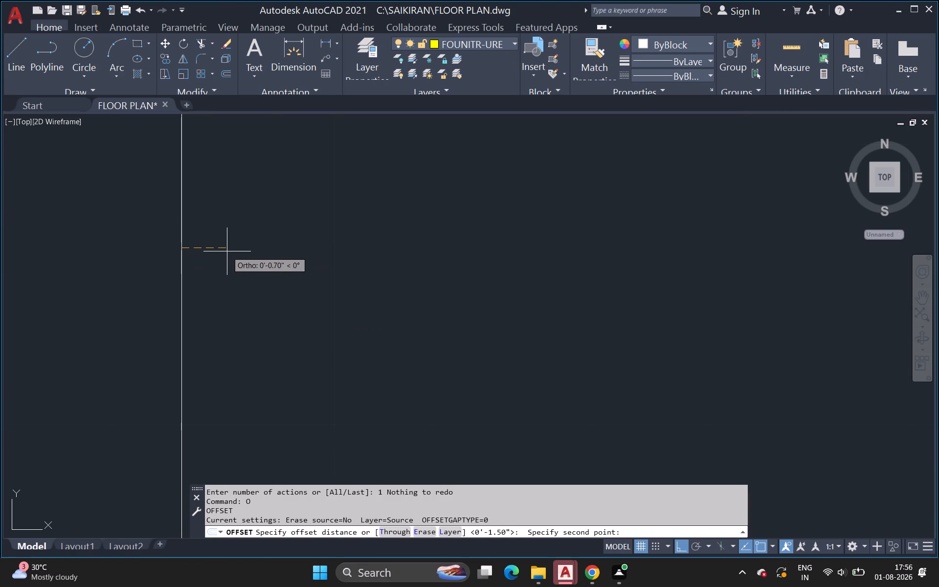
pyautogui.press('1')
pyautogui.hotkey('shift', '"')
pyautogui.press('Return')
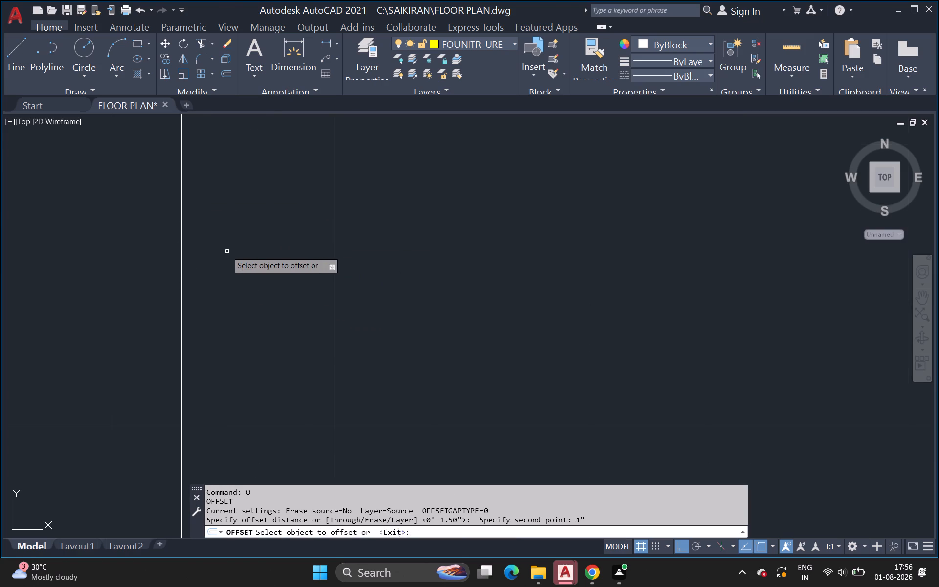
pyautogui.click(182, 189)
pyautogui.click(217, 187)
# Offset the newest vertical line 1" further into the rectangle three times in succession, each copy from the previous one.
pyautogui.moveTo(182, 228); pyautogui.dragTo(70, 278, button='middle')
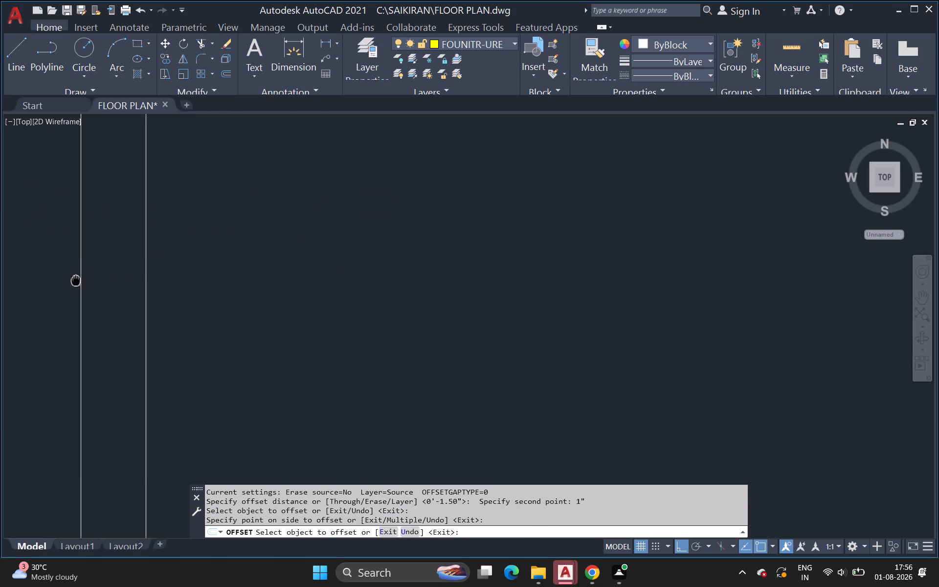
pyautogui.moveTo(70, 278); pyautogui.dragTo(74, 258, button='middle')
pyautogui.scroll(-1, 151, 289)
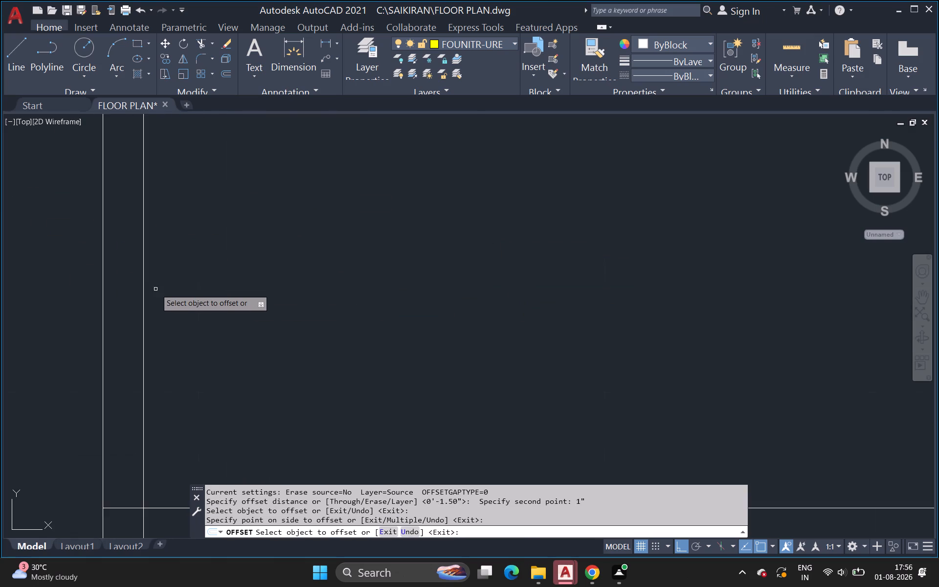
pyautogui.scroll(-3, 166, 287)
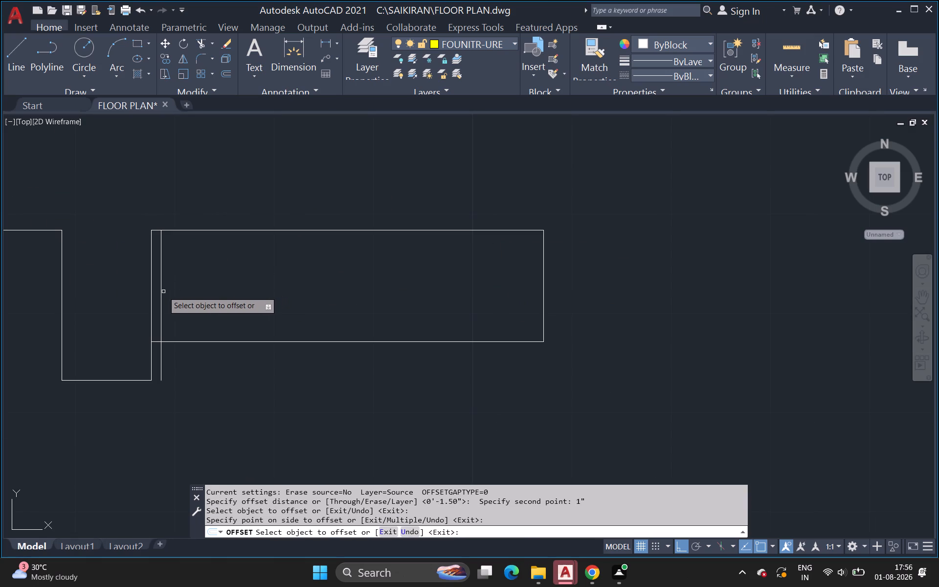
pyautogui.click(160, 293)
pyautogui.click(175, 293)
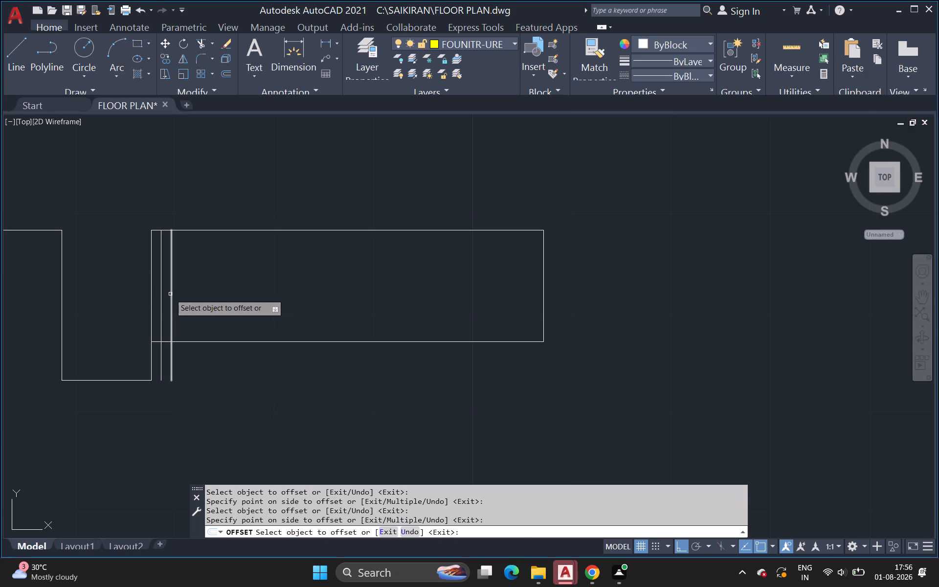
pyautogui.click(171, 294)
pyautogui.click(188, 294)
pyautogui.click(183, 294)
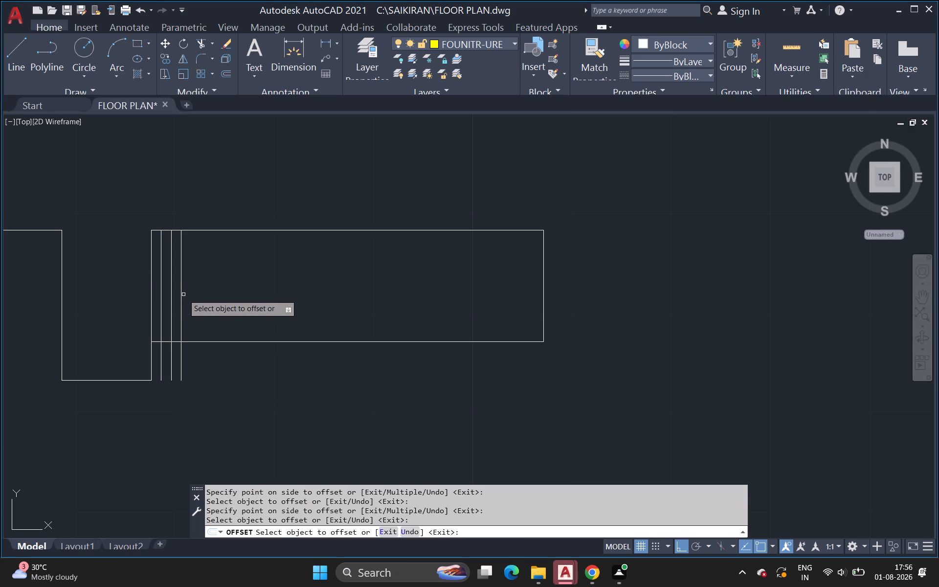
pyautogui.click(181, 295)
pyautogui.click(192, 295)
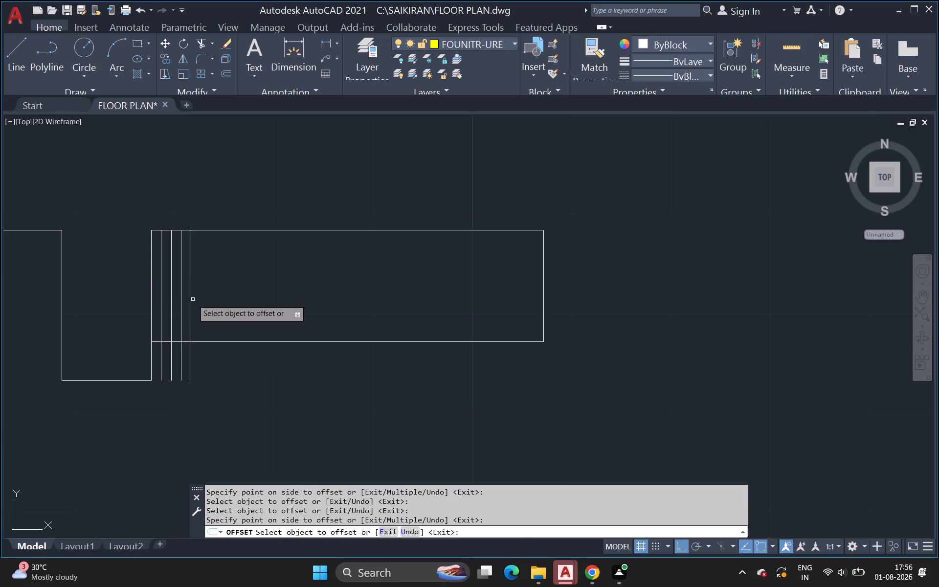
# Continue the series of vertical lines across the rectangle with six more successive 1" offsets away from the wall stub.
pyautogui.click(192, 299)
pyautogui.click(213, 302)
pyautogui.click(202, 302)
pyautogui.click(217, 301)
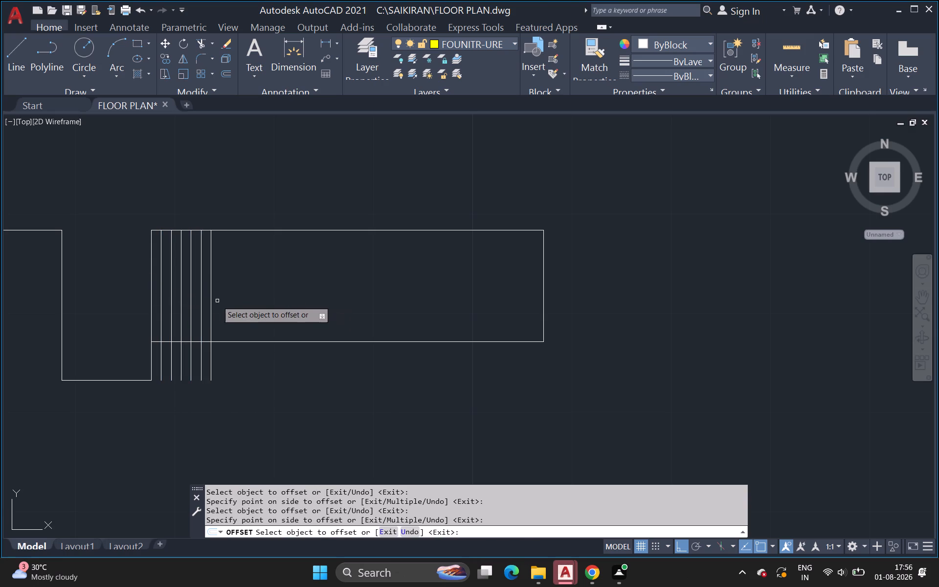
pyautogui.click(209, 304)
pyautogui.click(221, 303)
pyautogui.click(219, 303)
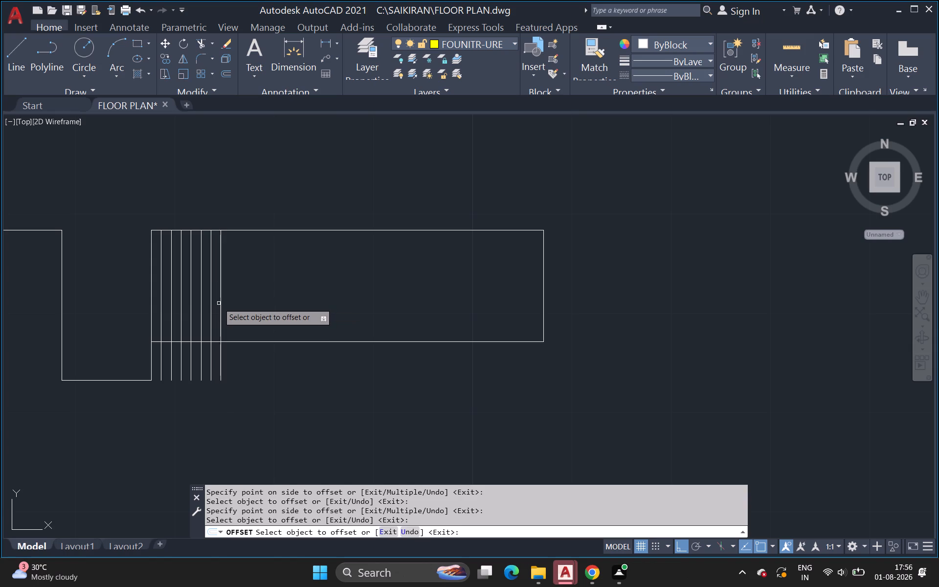
pyautogui.click(220, 303)
pyautogui.click(237, 300)
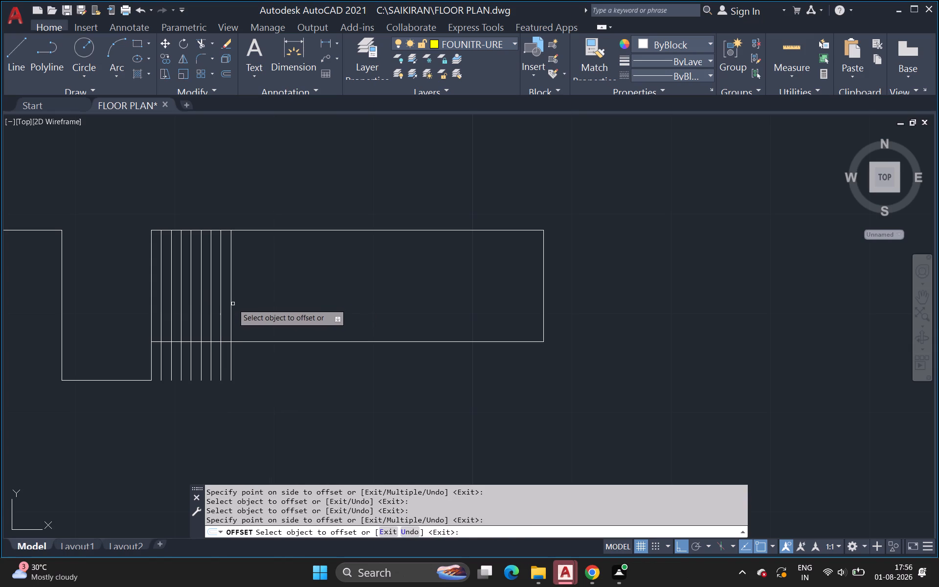
pyautogui.click(232, 304)
pyautogui.click(243, 304)
pyautogui.click(242, 308)
pyautogui.click(271, 305)
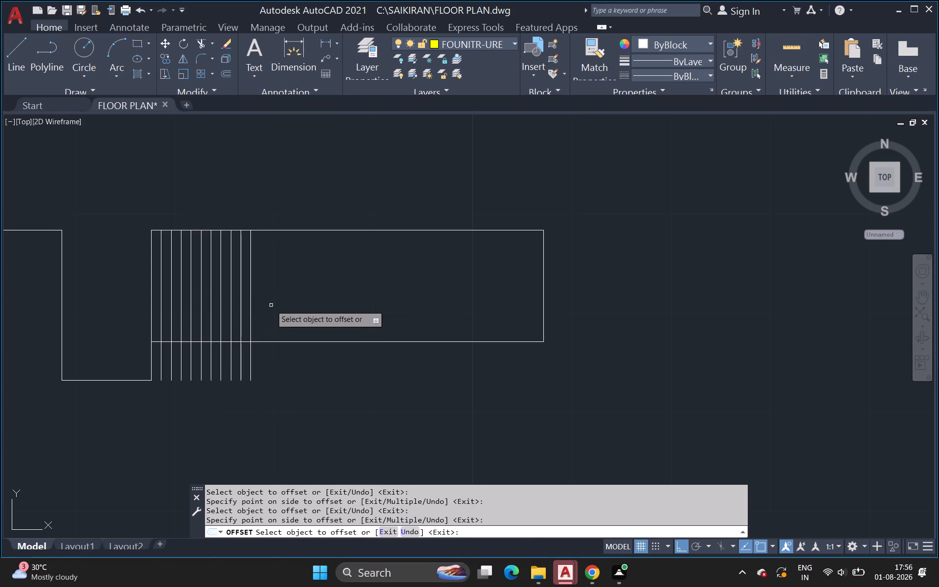
# Continue the vertical line series across the rectangle with five more successive 1" offsets away from the wall stub.
pyautogui.click(251, 311)
pyautogui.click(275, 306)
pyautogui.click(261, 310)
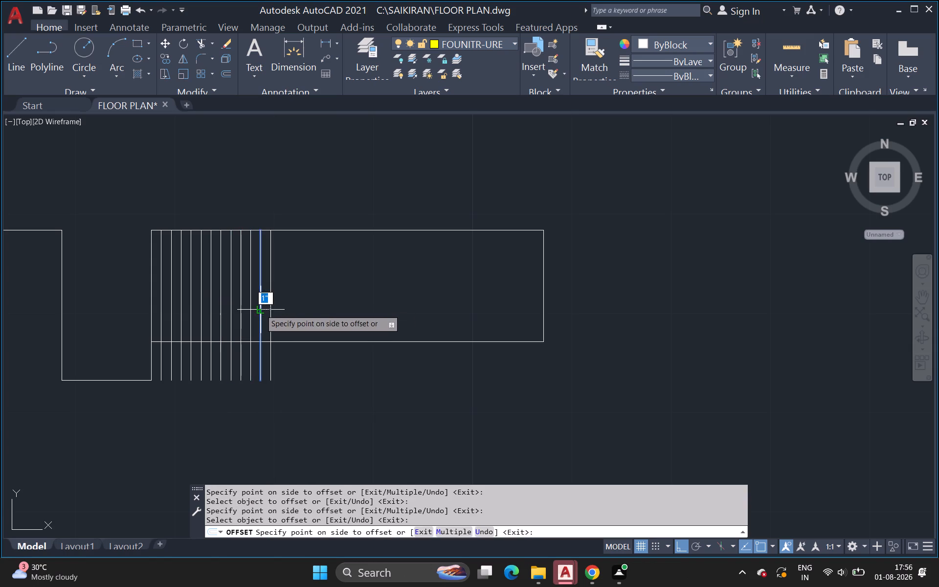
pyautogui.click(272, 309)
pyautogui.click(271, 309)
pyautogui.click(282, 305)
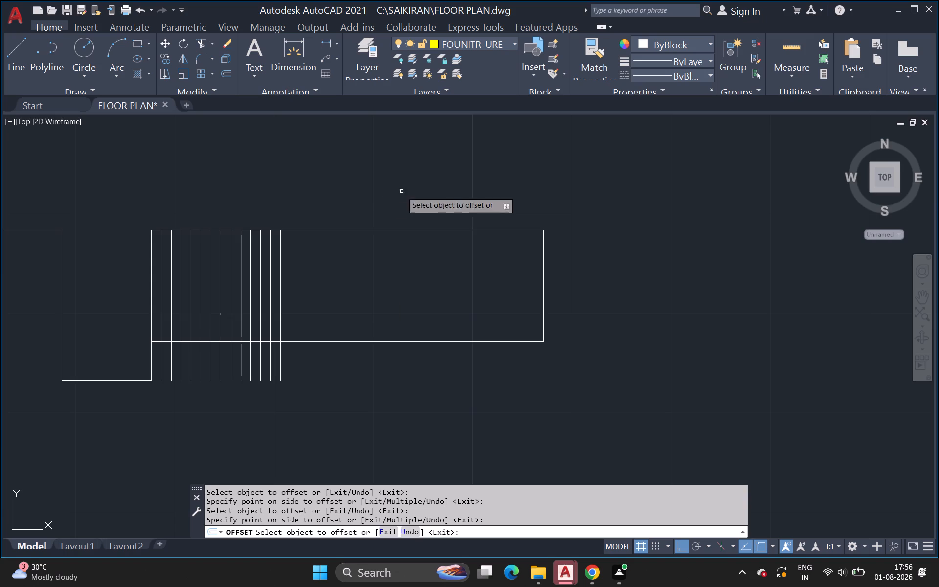
pyautogui.click(281, 275)
pyautogui.click(293, 275)
pyautogui.click(291, 276)
pyautogui.click(299, 276)
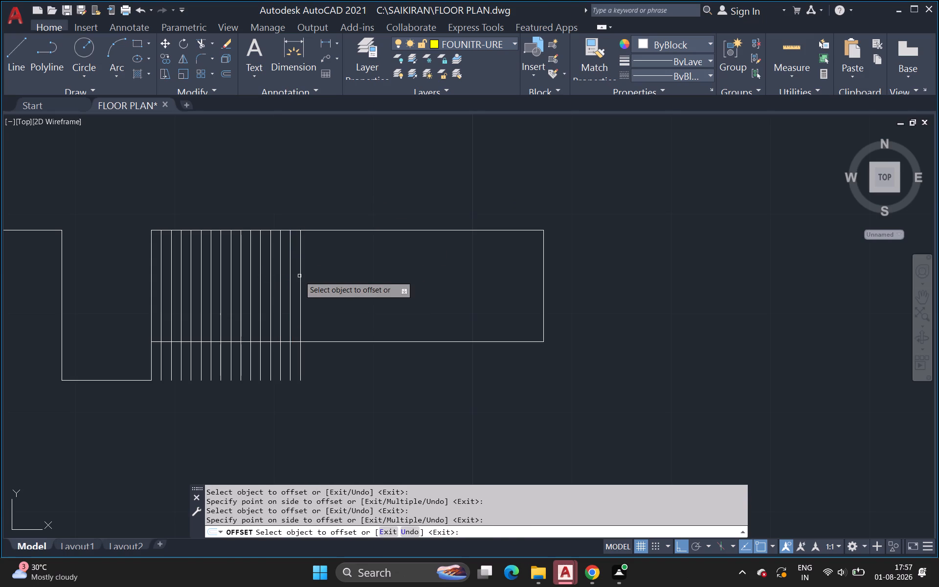
# Add six more vertical lines by successive 1" offsets, each from the newest line toward the rectangle's far short edge.
pyautogui.click(302, 276)
pyautogui.click(312, 274)
pyautogui.click(312, 273)
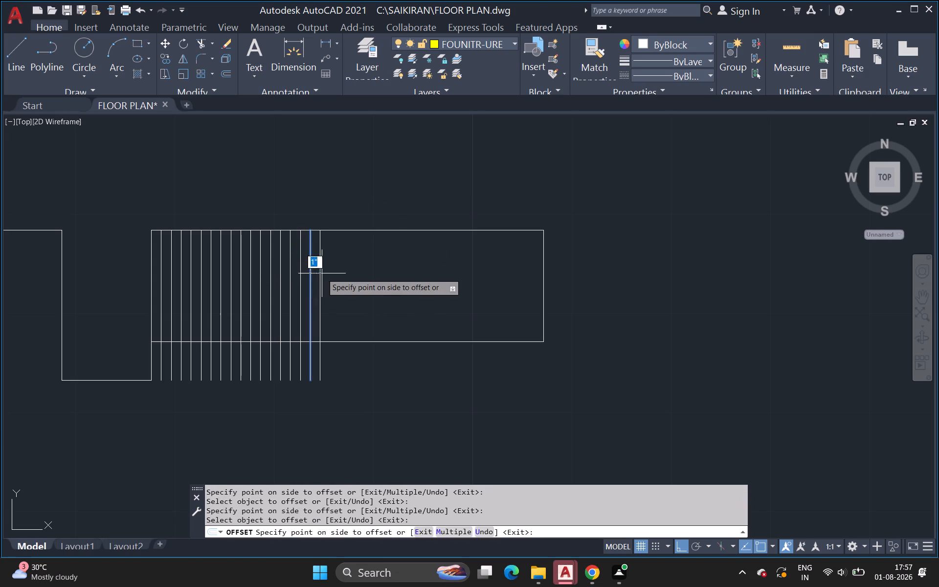
pyautogui.click(322, 273)
pyautogui.click(321, 273)
pyautogui.click(332, 273)
pyautogui.click(329, 272)
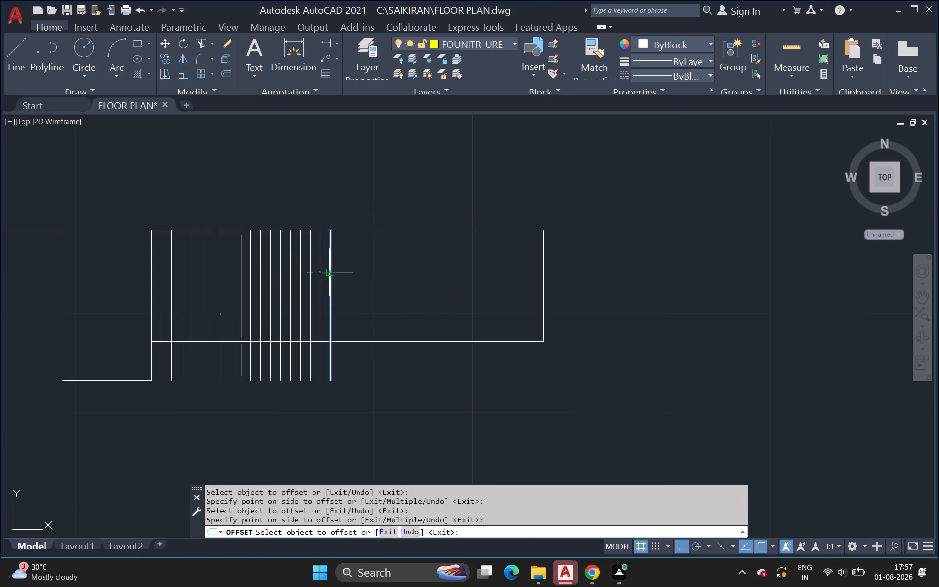
pyautogui.click(338, 271)
pyautogui.click(341, 270)
pyautogui.click(347, 270)
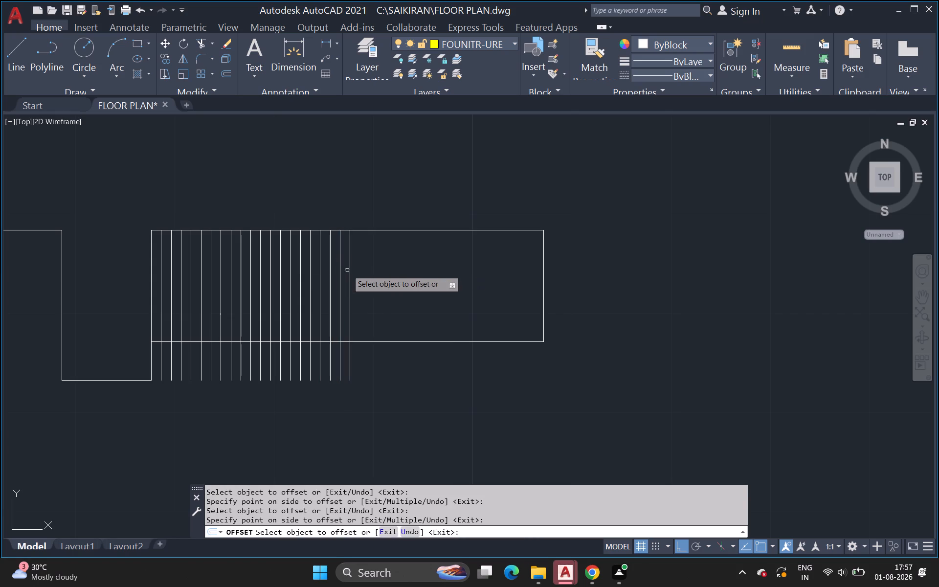
pyautogui.click(351, 270)
pyautogui.click(358, 269)
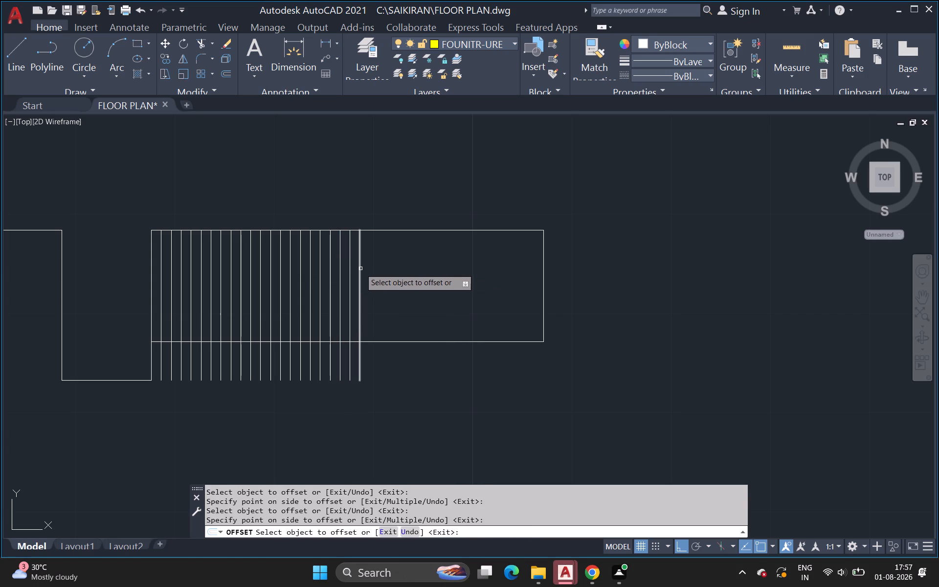
# Extend the vertical line series past the rectangle's middle with six more successive 1" offsets away from the wall stub.
pyautogui.click(360, 269)
pyautogui.click(380, 267)
pyautogui.click(371, 271)
pyautogui.click(377, 271)
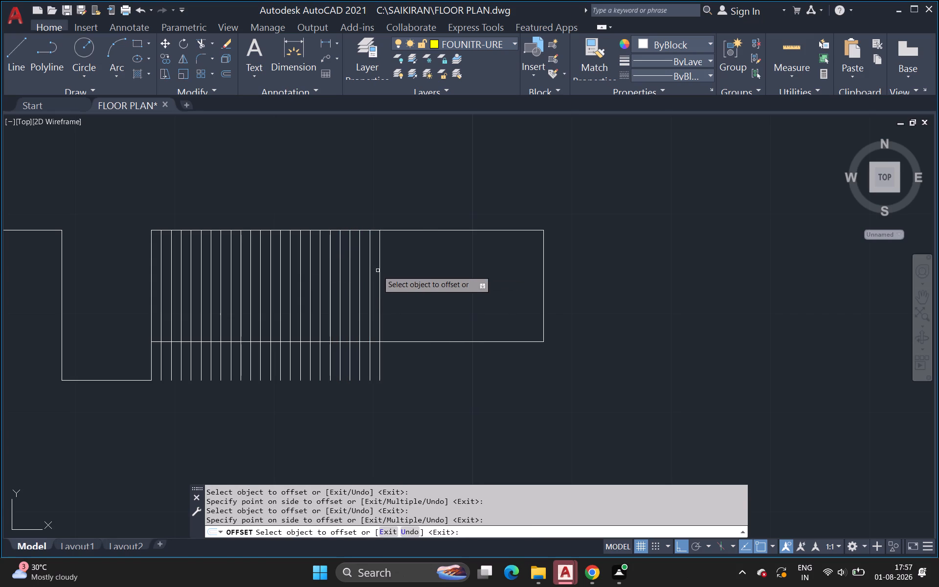
pyautogui.moveTo(380, 270); pyautogui.dragTo(384, 269)
pyautogui.click(396, 267)
pyautogui.click(391, 269)
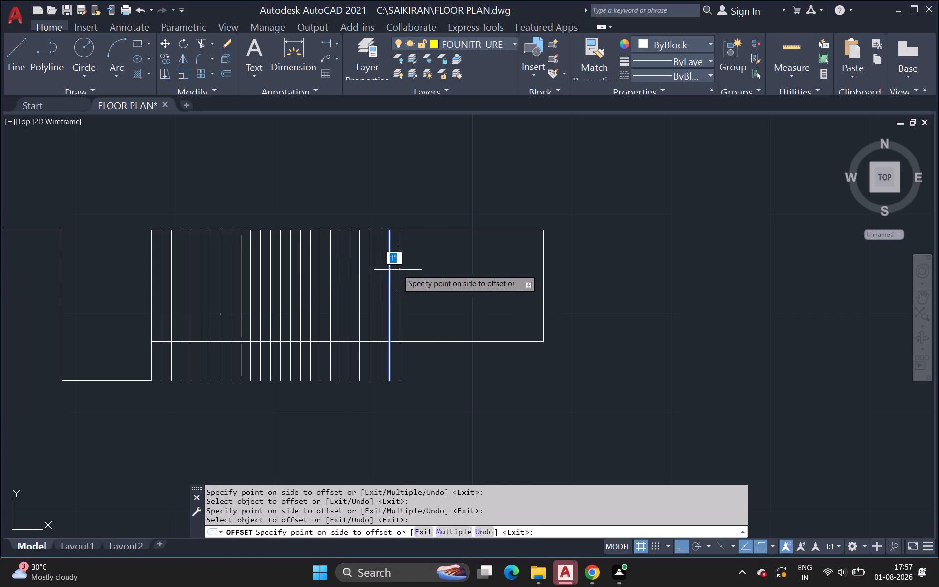
pyautogui.click(398, 269)
pyautogui.click(399, 269)
pyautogui.click(419, 266)
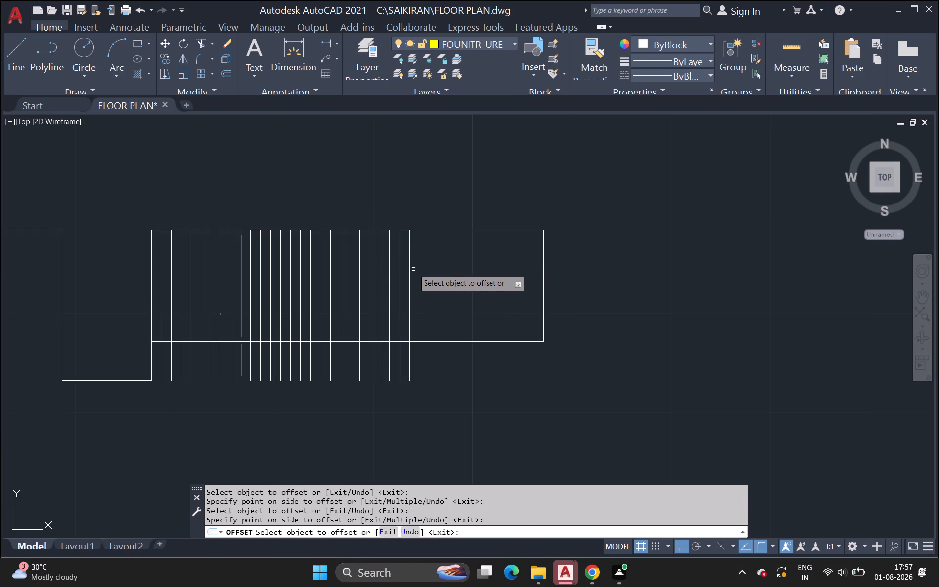
pyautogui.click(411, 270)
pyautogui.click(417, 269)
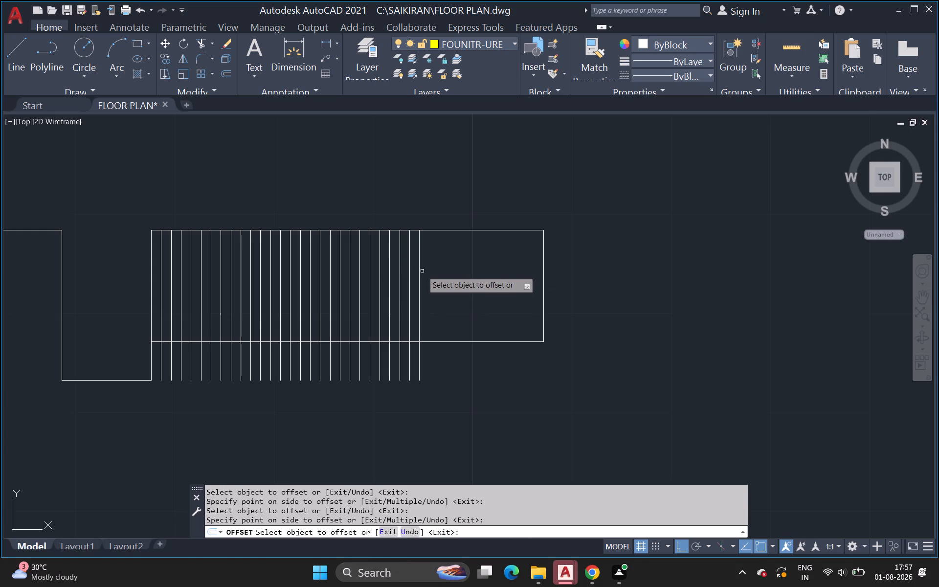
# Offset the newest vertical line 1" toward the rectangle's far short edge four times in succession, each copy from the previous one.
pyautogui.click(422, 271)
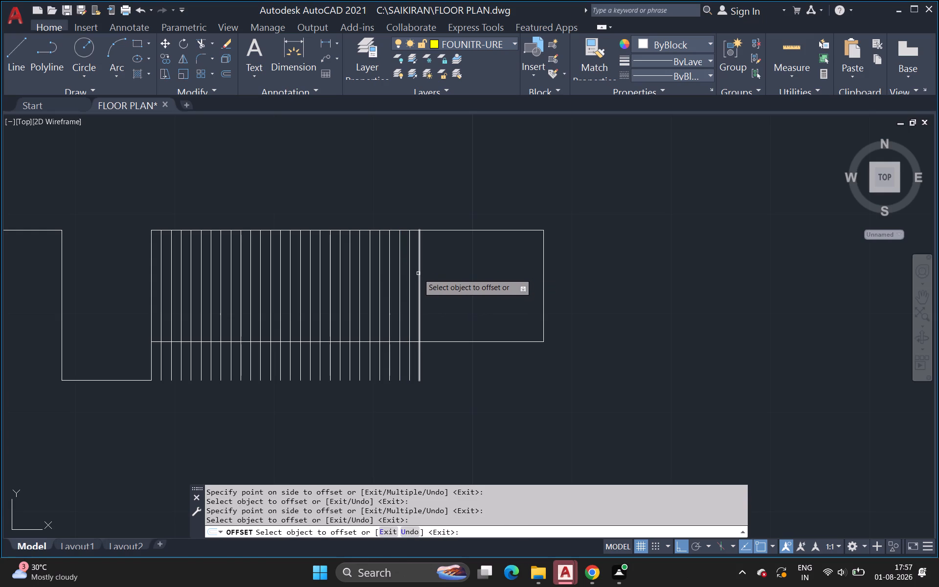
pyautogui.click(419, 273)
pyautogui.click(425, 271)
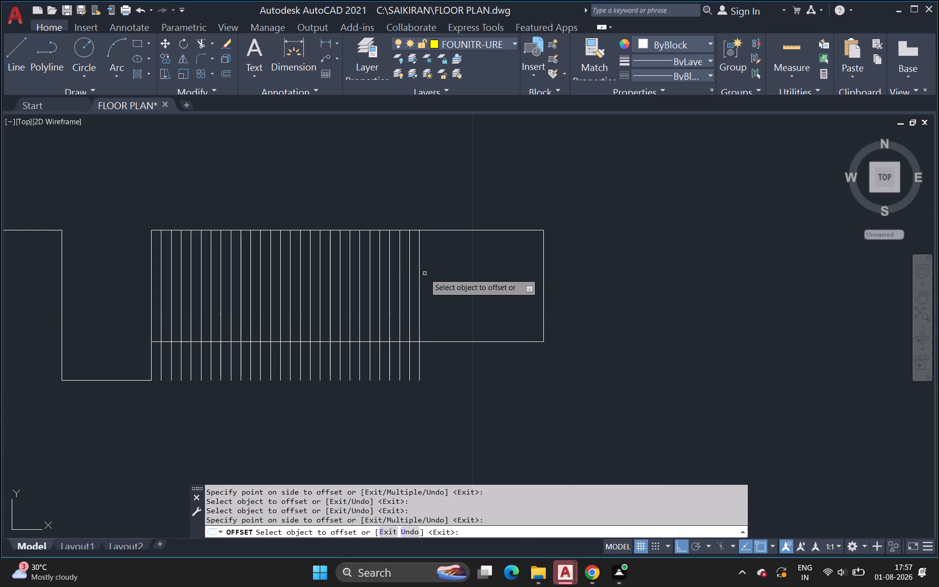
pyautogui.click(421, 276)
pyautogui.click(426, 275)
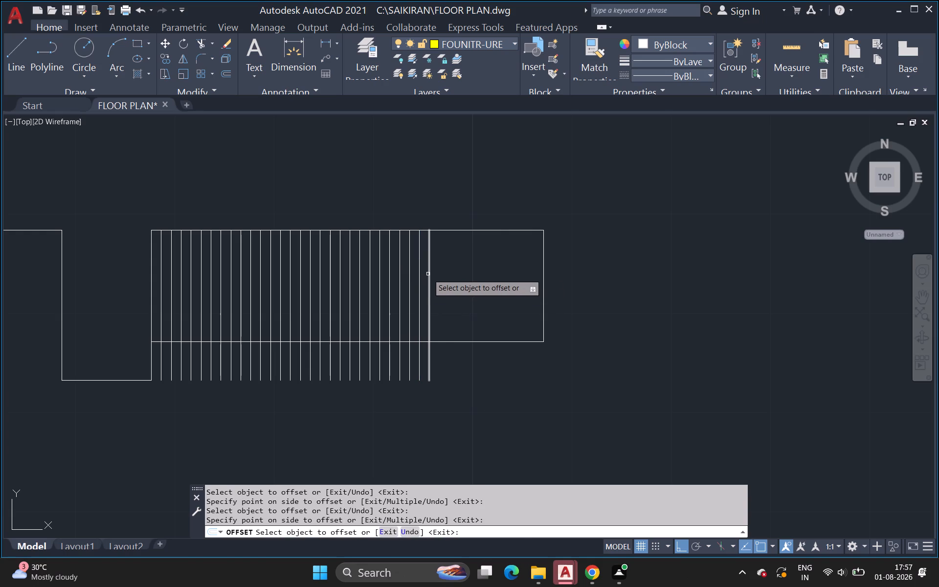
pyautogui.click(428, 274)
pyautogui.click(436, 271)
pyautogui.click(439, 272)
pyautogui.click(448, 270)
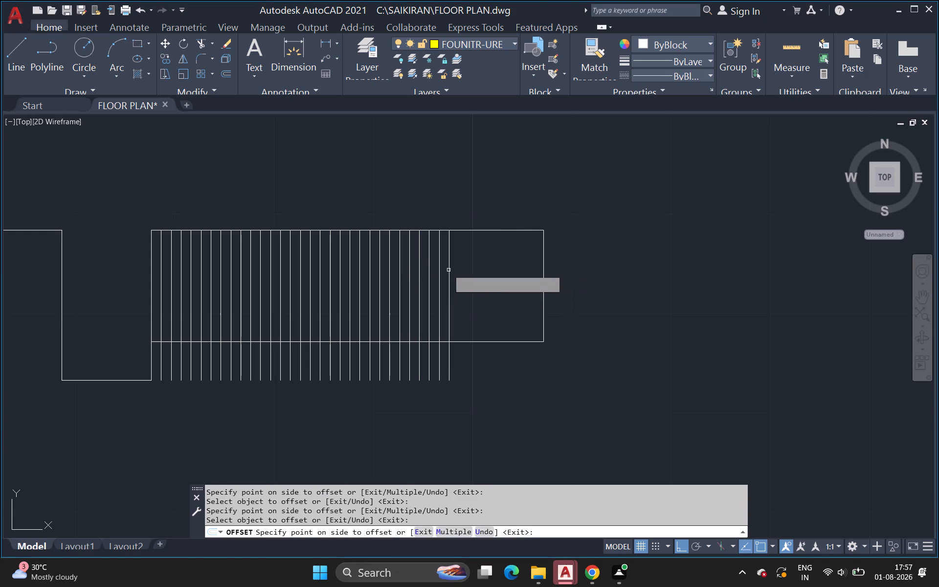
pyautogui.click(448, 270)
pyautogui.click(453, 269)
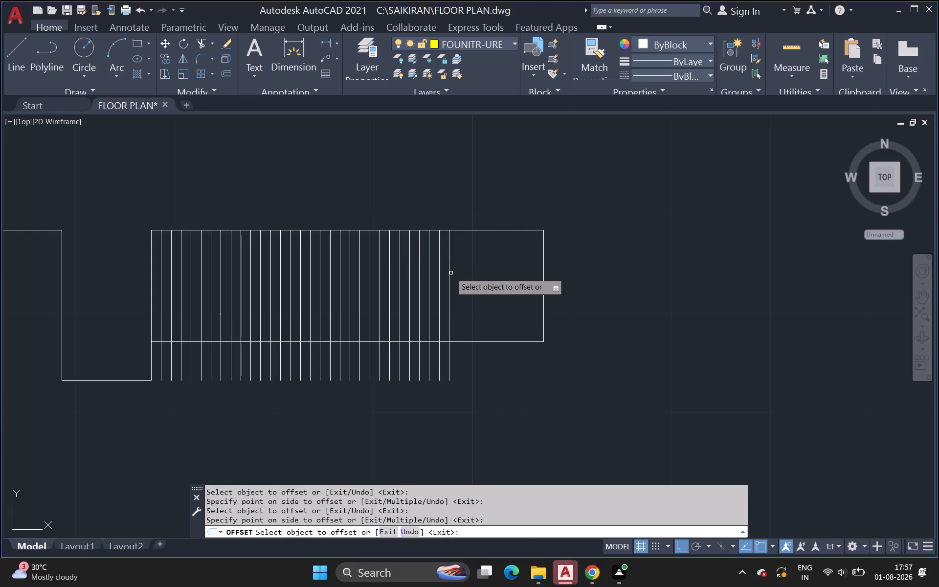
pyautogui.click(451, 273)
pyautogui.moveTo(448, 275); pyautogui.dragTo(453, 275)
pyautogui.click(458, 273)
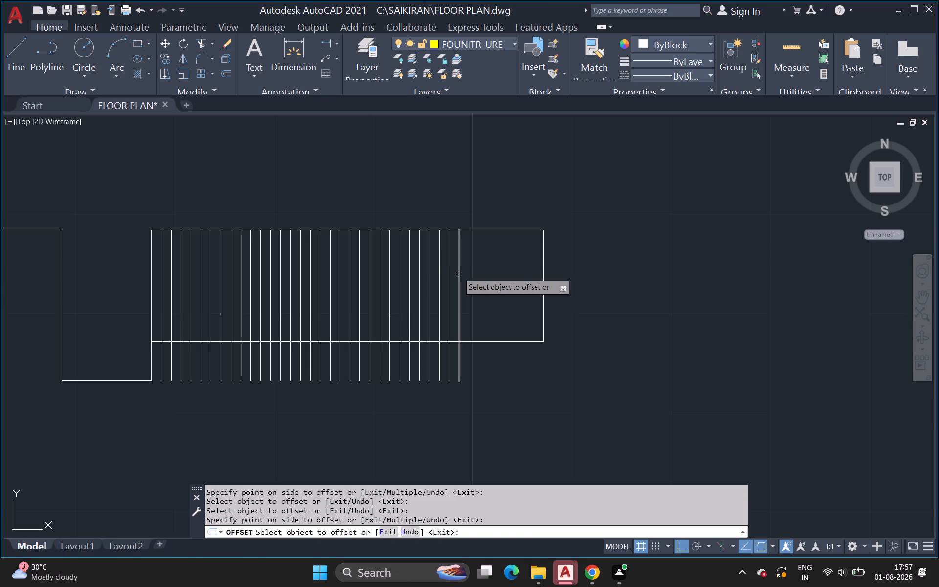
# Add two more vertical lines to the series by successive 1" offsets toward the rectangle's far short edge.
pyautogui.click(458, 273)
pyautogui.click(465, 272)
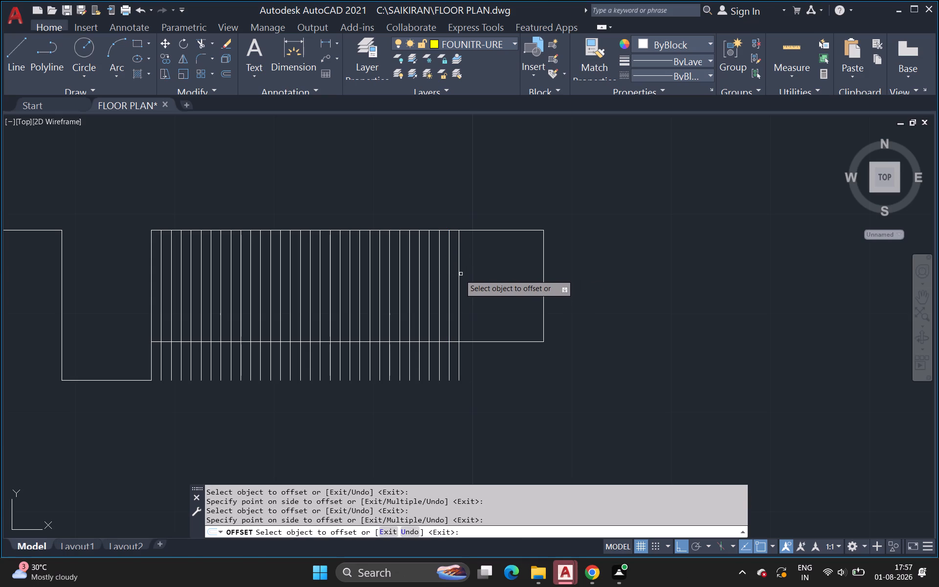
pyautogui.click(459, 275)
pyautogui.click(465, 275)
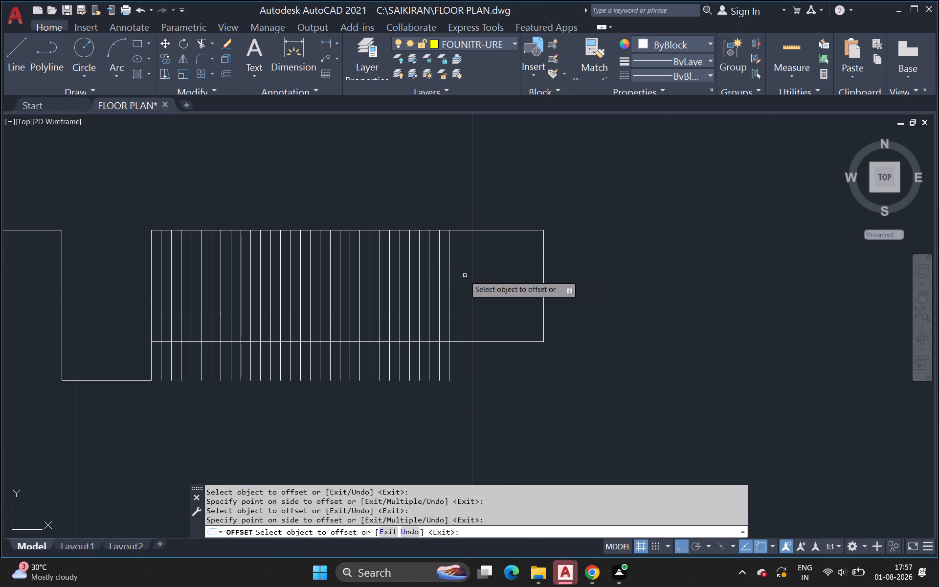
pyautogui.moveTo(460, 276); pyautogui.dragTo(466, 277)
pyautogui.click(468, 277)
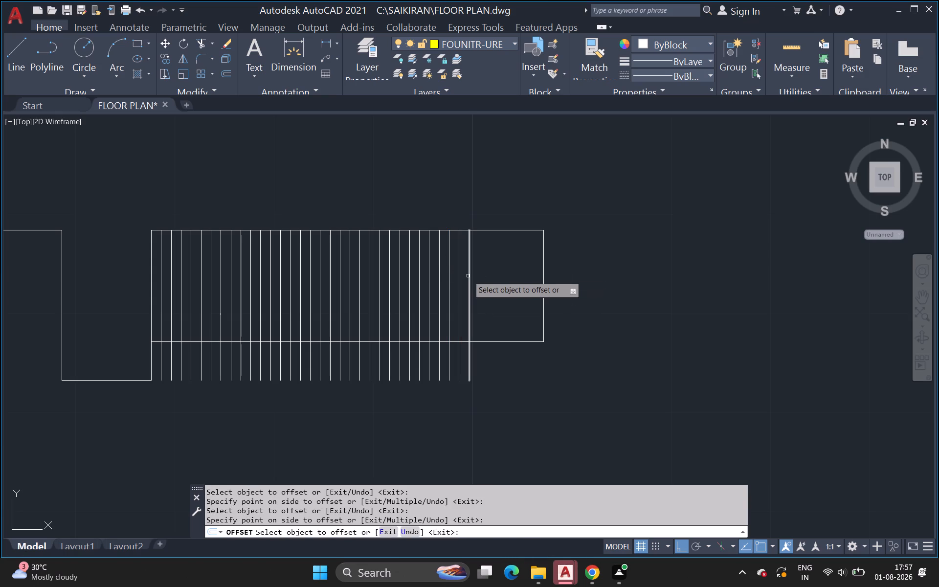
pyautogui.click(468, 276)
pyautogui.click(473, 275)
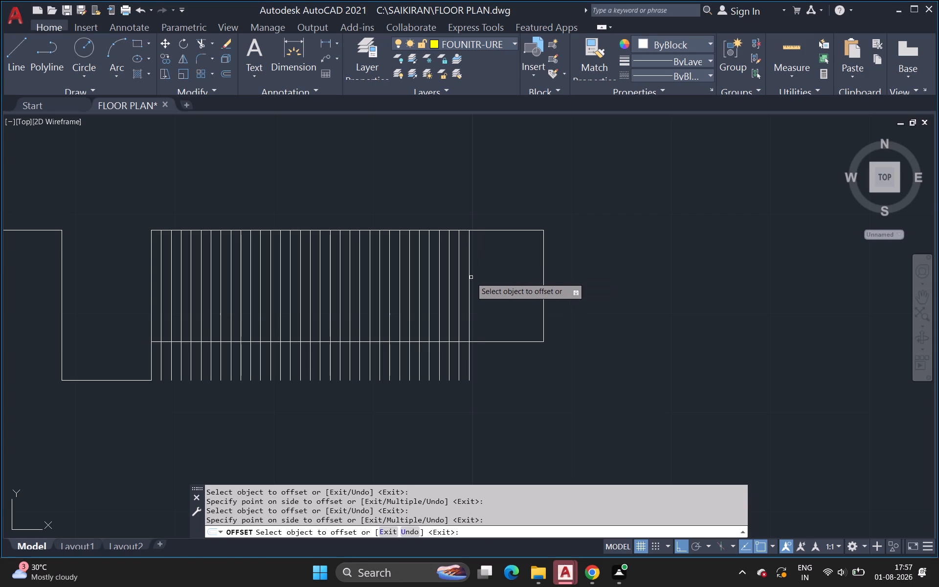
pyautogui.click(468, 278)
pyautogui.click(477, 276)
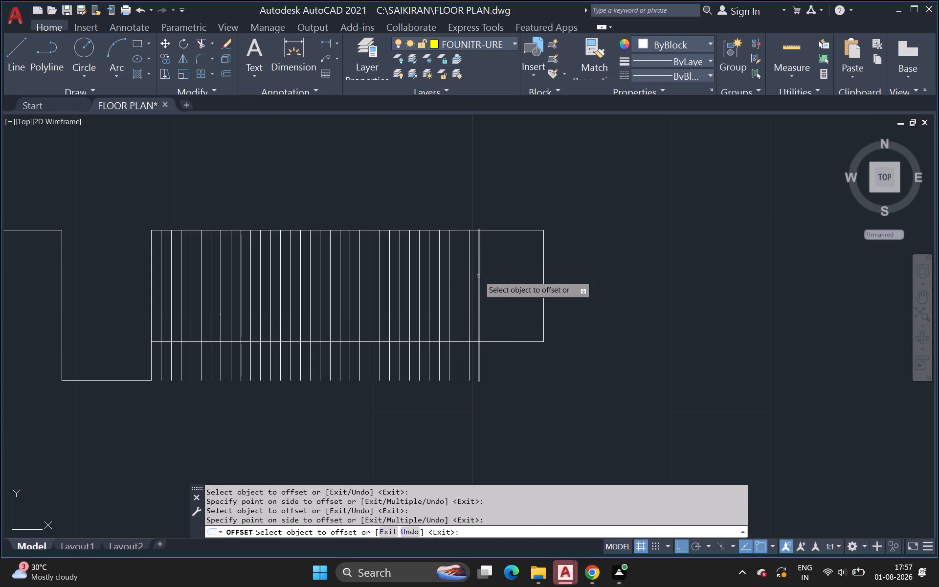
# Continue the series with another two vertical lines, each offset 1" from the newest line away from the wall stub.
pyautogui.click(478, 276)
pyautogui.click(482, 274)
pyautogui.moveTo(480, 276); pyautogui.dragTo(487, 277)
pyautogui.click(491, 277)
pyautogui.click(488, 277)
pyautogui.click(494, 278)
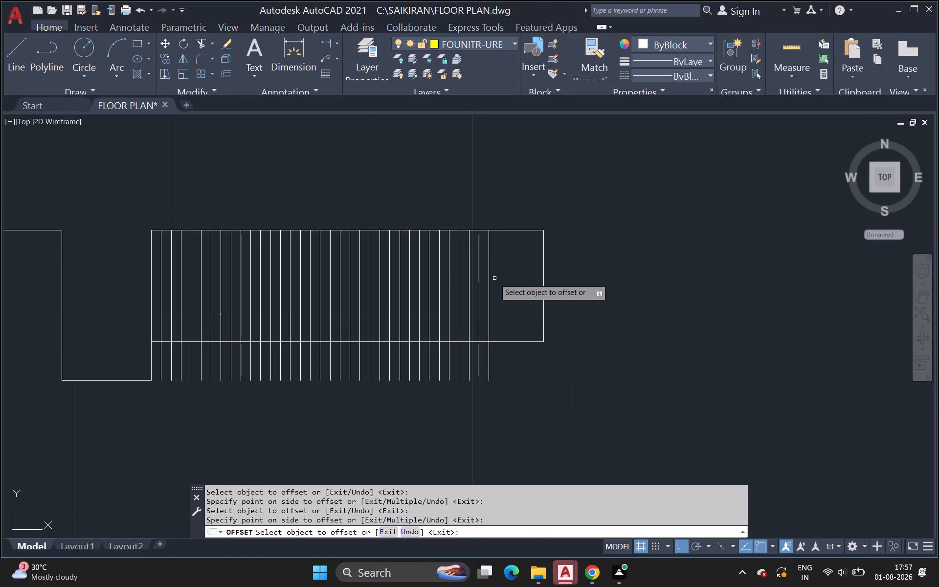
pyautogui.click(491, 281)
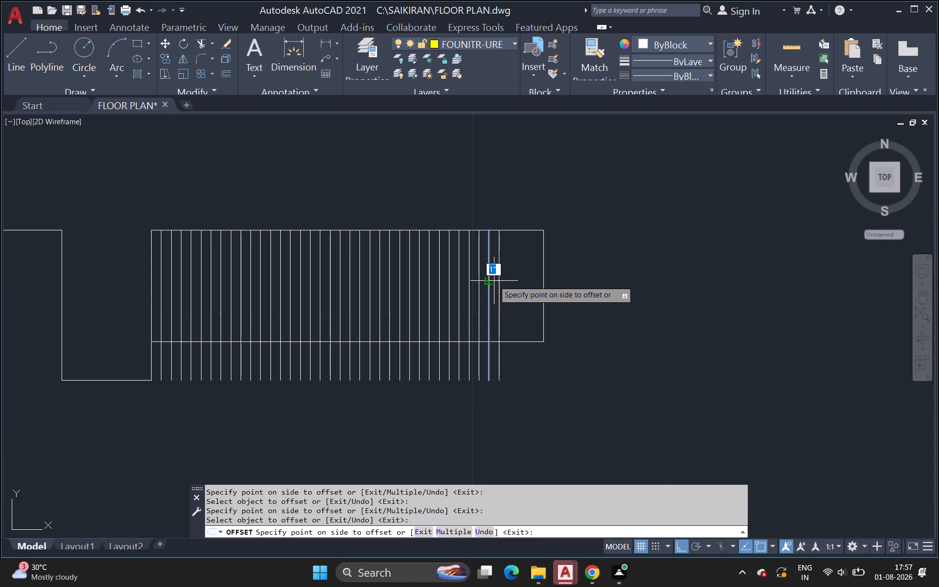
pyautogui.click(494, 281)
pyautogui.moveTo(490, 280); pyautogui.dragTo(496, 281)
pyautogui.click(500, 281)
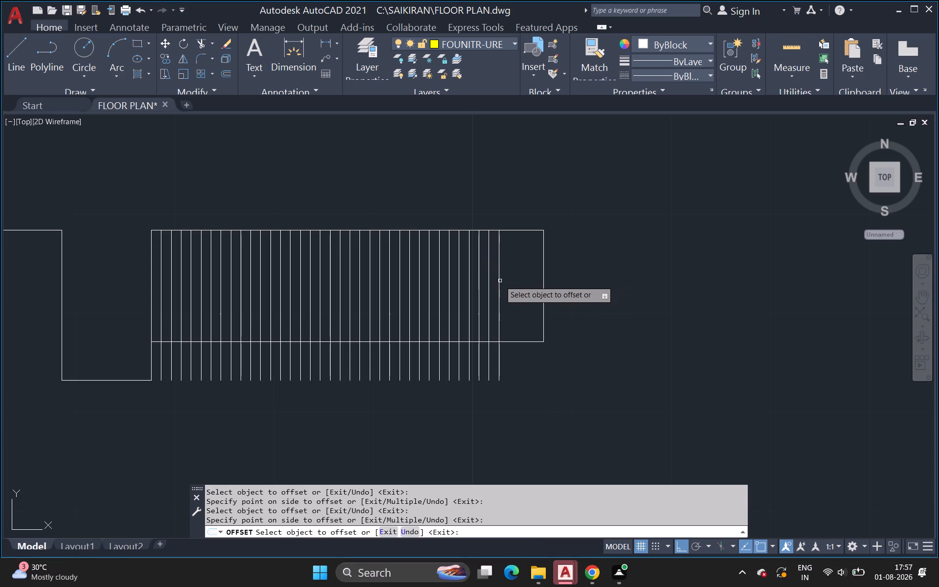
pyautogui.click(498, 281)
pyautogui.click(503, 280)
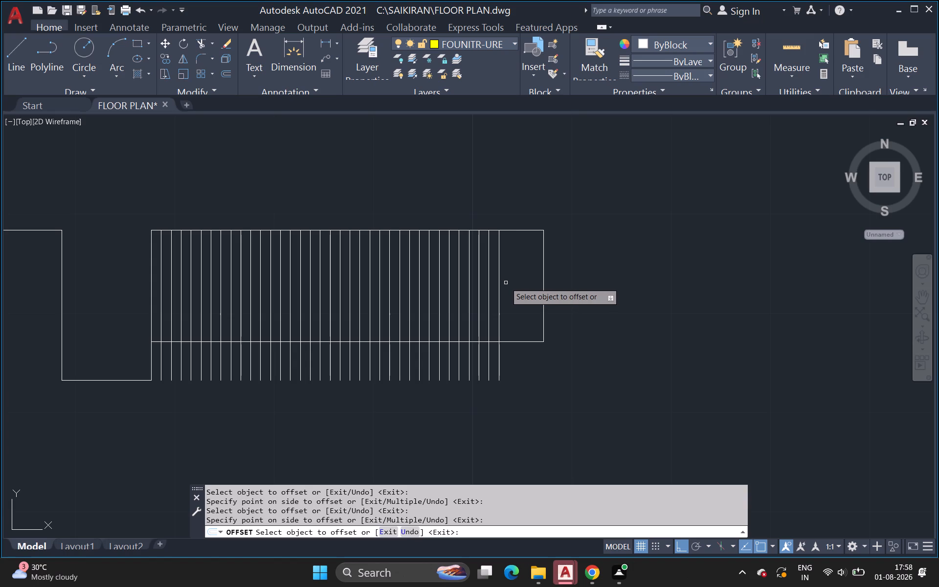
# Complete the vertical line series with three final successive 1" offsets next to the rectangle's far short edge, and end the Offset command.
pyautogui.click(500, 281)
pyautogui.click(524, 276)
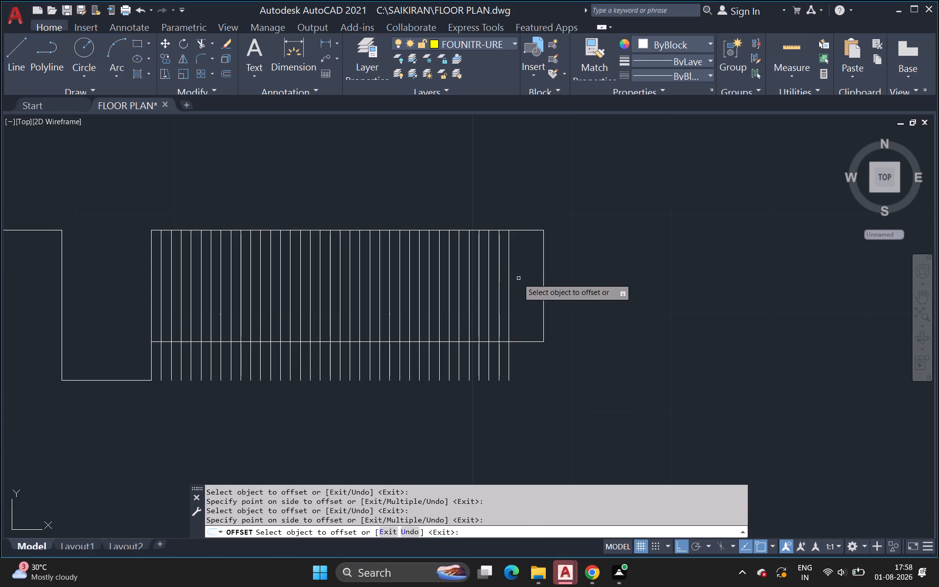
pyautogui.click(509, 280)
pyautogui.click(523, 280)
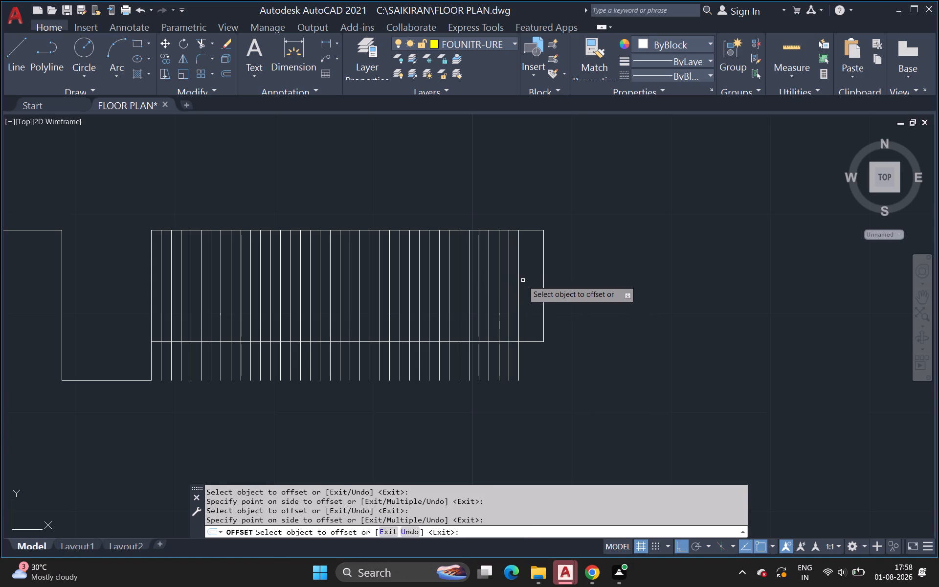
pyautogui.click(519, 281)
pyautogui.click(526, 281)
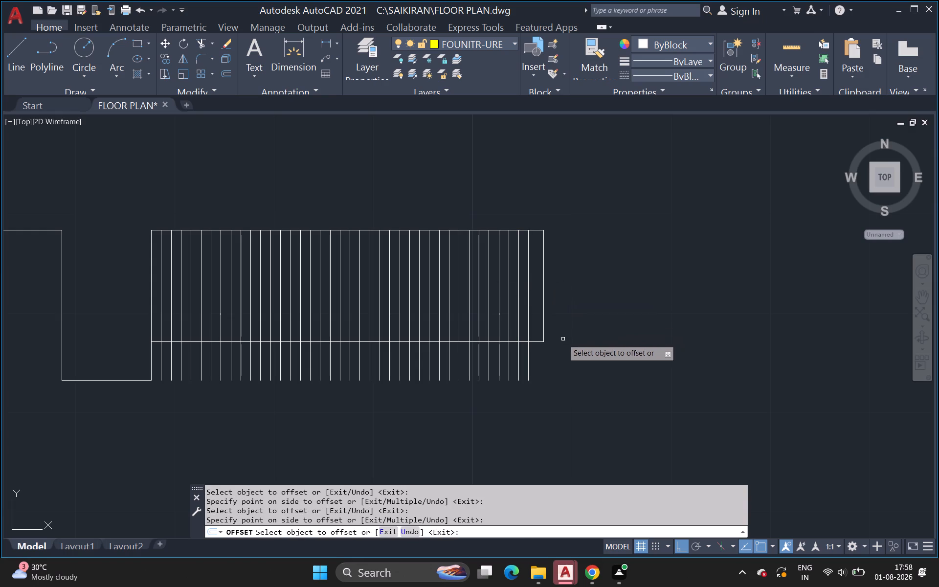
pyautogui.press('Escape')
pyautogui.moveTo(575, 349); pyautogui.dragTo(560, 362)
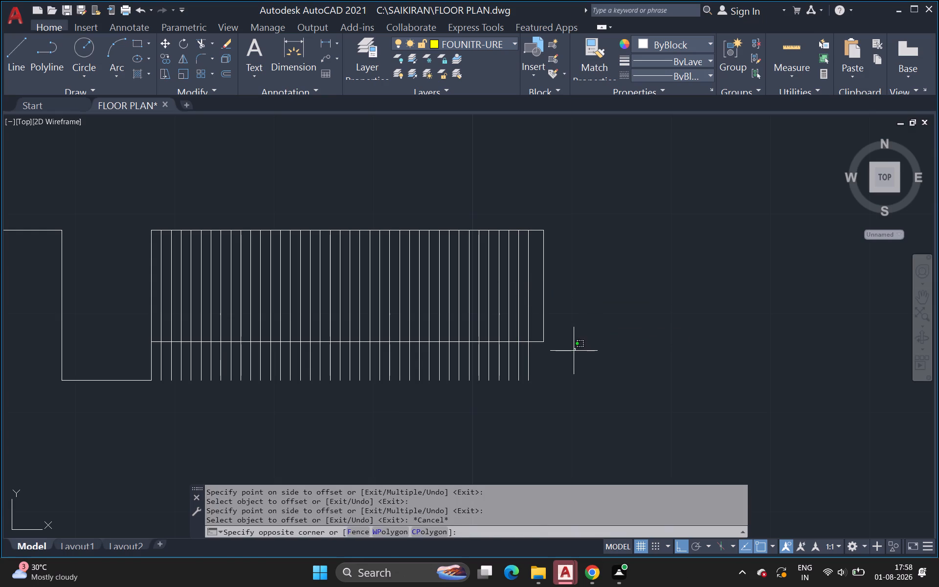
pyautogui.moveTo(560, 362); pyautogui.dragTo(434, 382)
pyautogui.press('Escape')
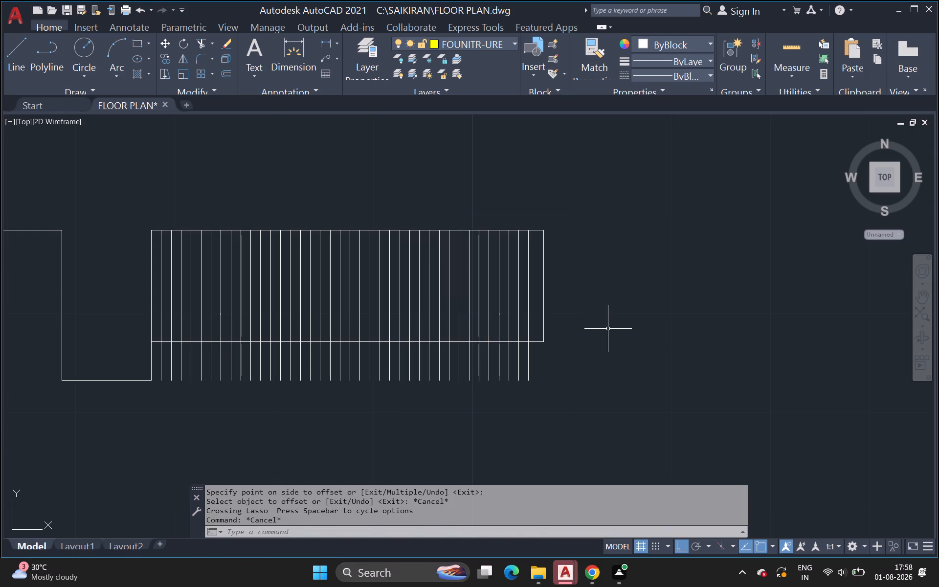
# Trim off the ends of all the vertical lines that extend below the rectangle's bottom edge.
pyautogui.press('t')
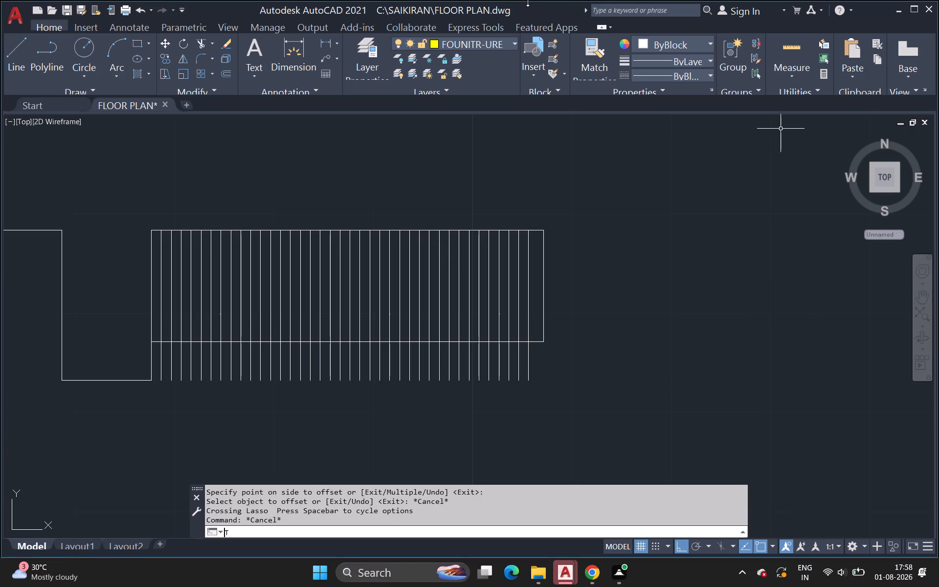
pyautogui.press('r')
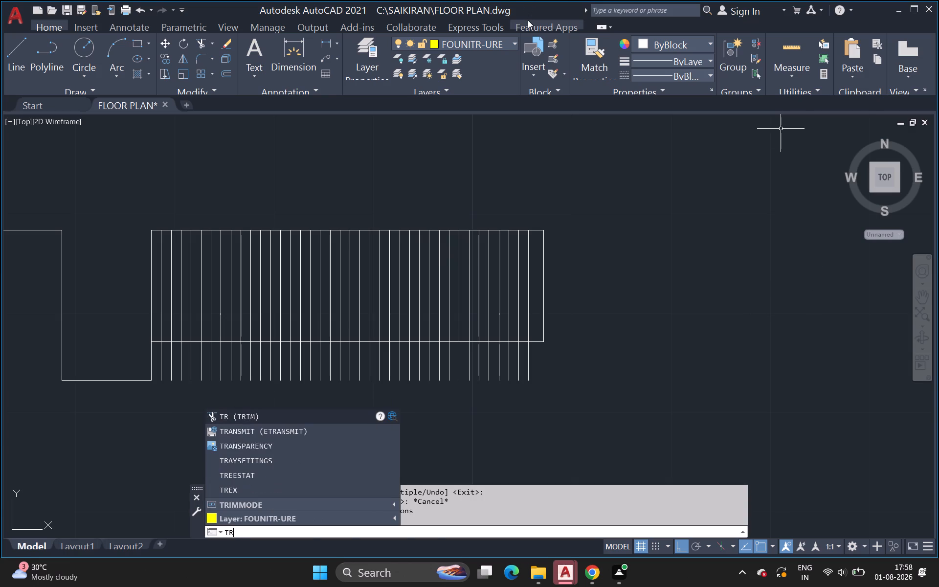
pyautogui.press('Return')
pyautogui.moveTo(573, 354); pyautogui.dragTo(463, 358)
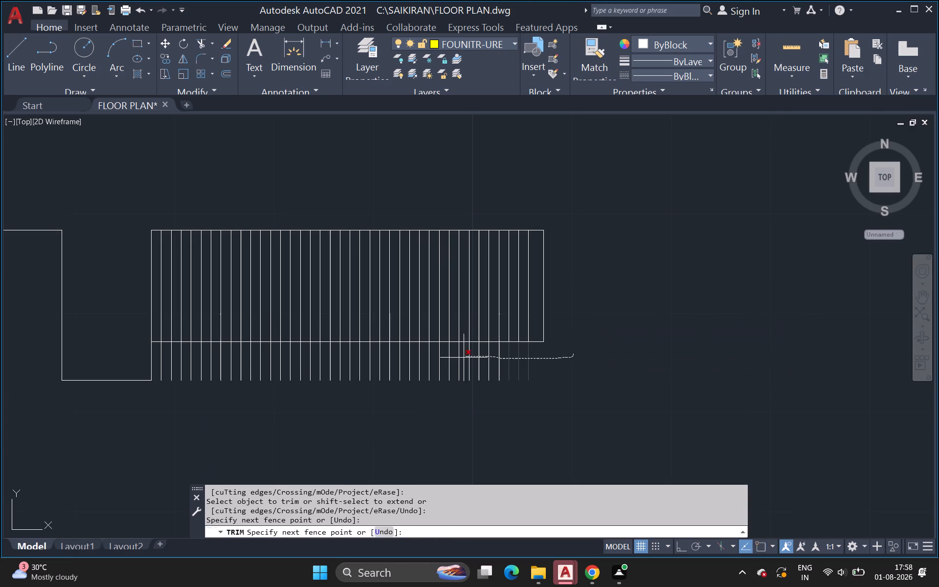
pyautogui.moveTo(463, 358); pyautogui.dragTo(158, 358)
pyautogui.moveTo(321, 366); pyautogui.dragTo(223, 359)
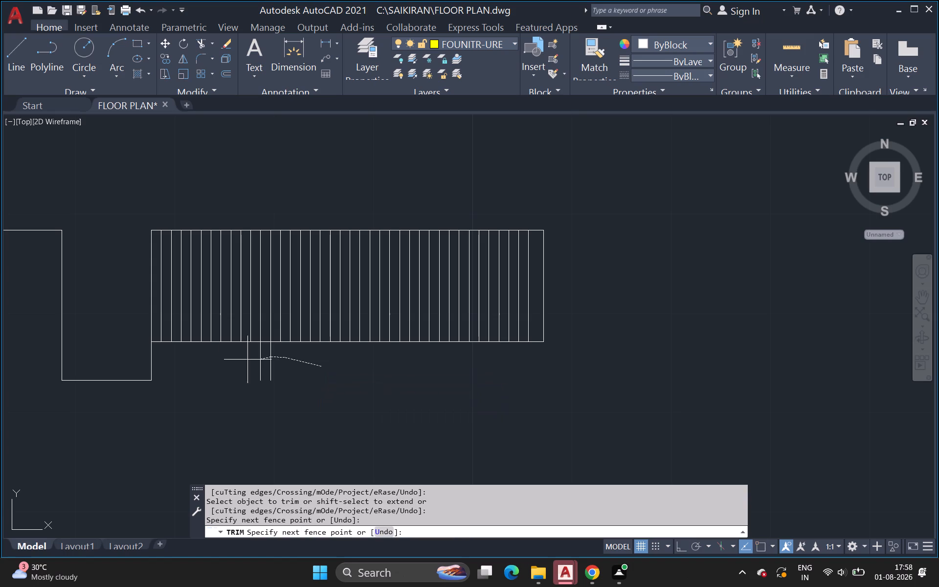
# Trim off the last three line ends still extending below the striped rectangle's bottom edge, and end the Trim command.
pyautogui.moveTo(223, 359); pyautogui.dragTo(222, 359)
pyautogui.scroll(-3, 611, 402)
pyautogui.moveTo(612, 399); pyautogui.dragTo(470, 480, button='middle')
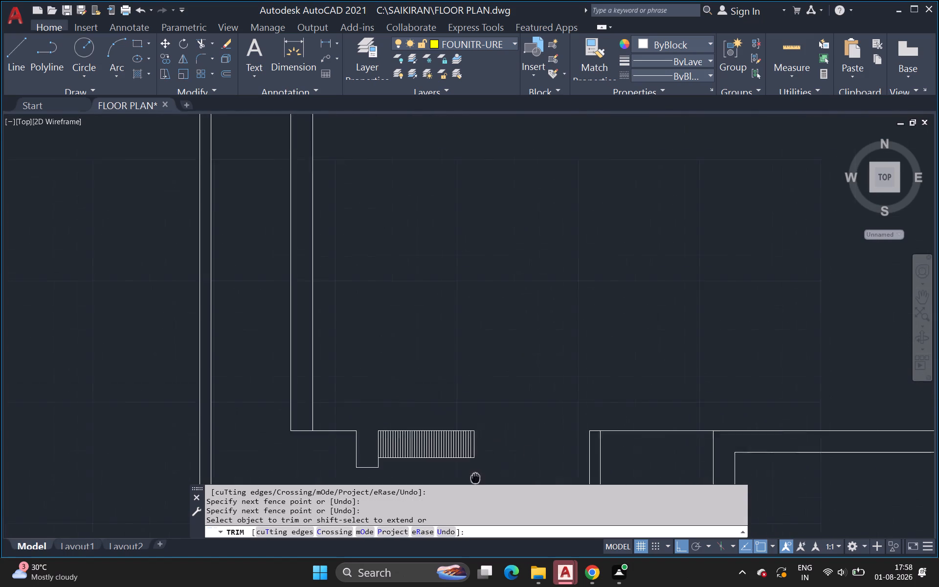
pyautogui.moveTo(470, 480); pyautogui.dragTo(439, 487, button='middle')
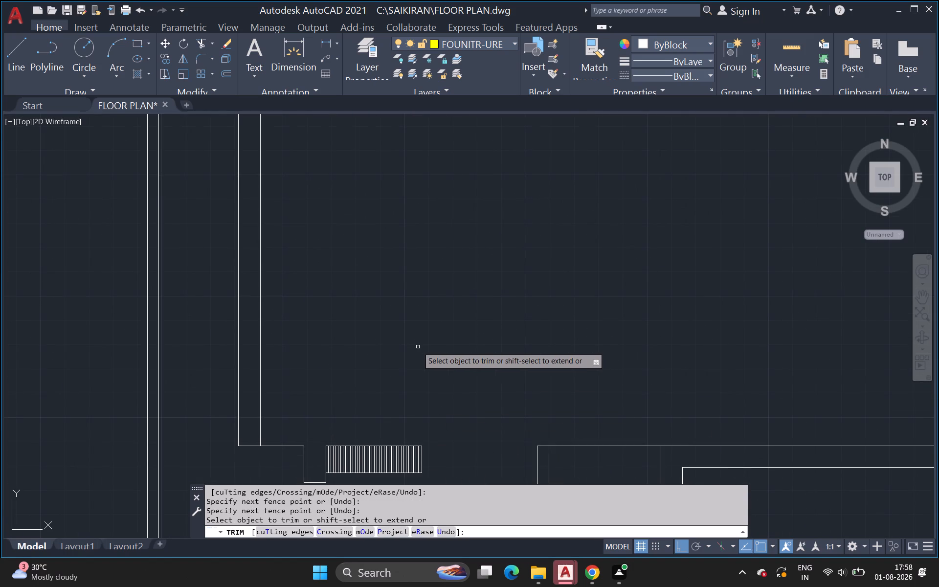
pyautogui.press('Escape')
pyautogui.scroll(-1, 421, 360)
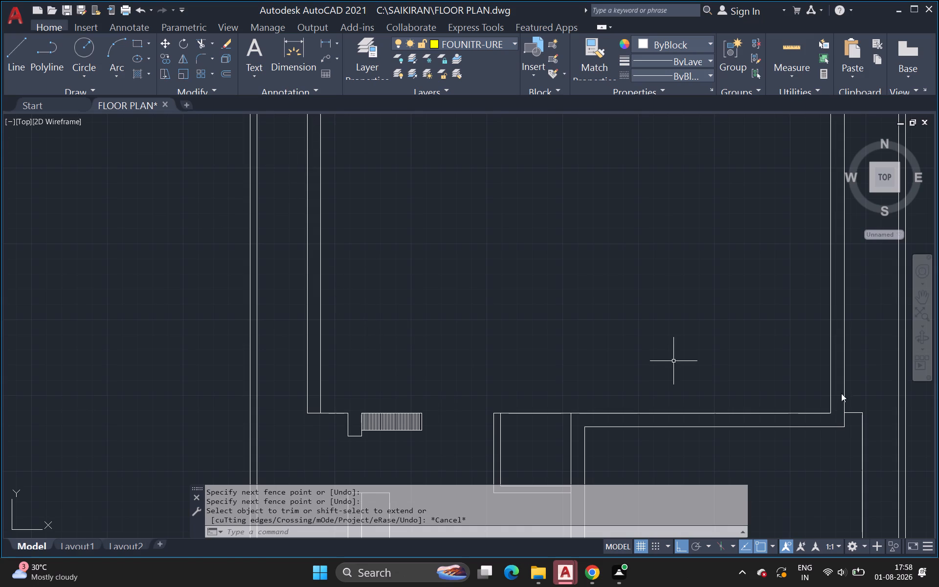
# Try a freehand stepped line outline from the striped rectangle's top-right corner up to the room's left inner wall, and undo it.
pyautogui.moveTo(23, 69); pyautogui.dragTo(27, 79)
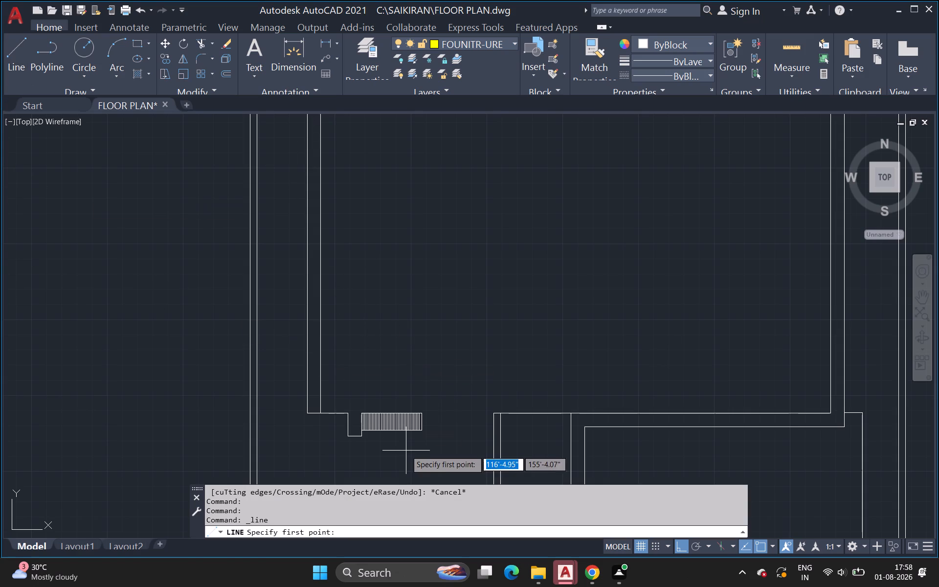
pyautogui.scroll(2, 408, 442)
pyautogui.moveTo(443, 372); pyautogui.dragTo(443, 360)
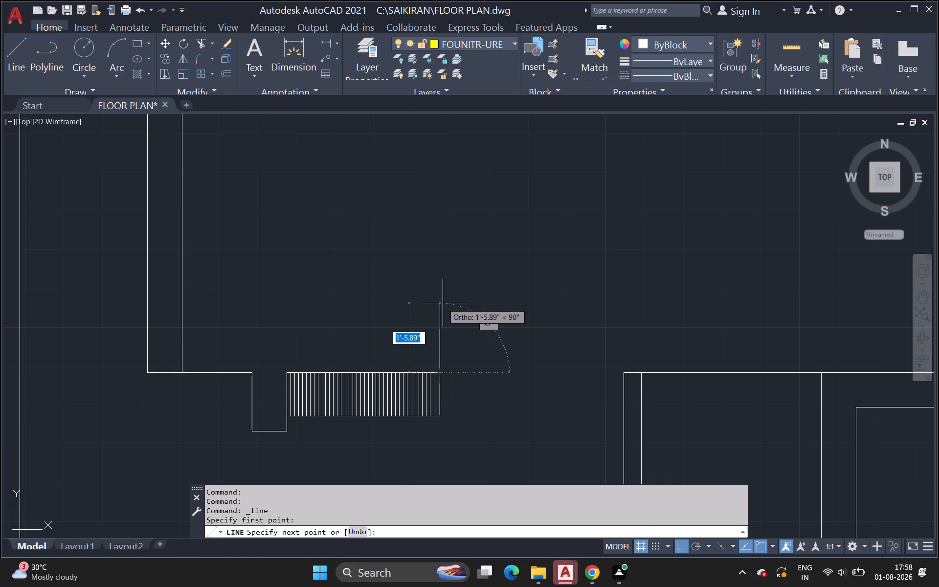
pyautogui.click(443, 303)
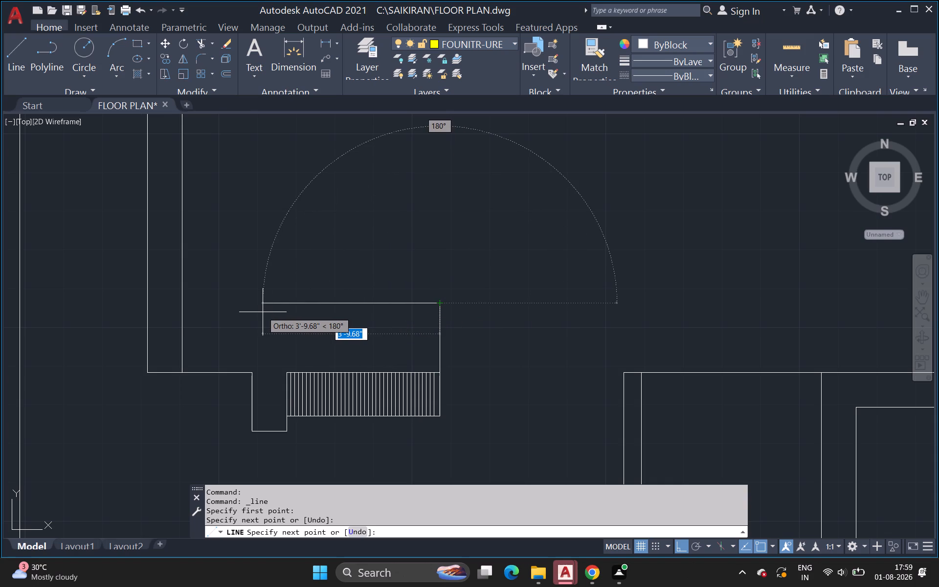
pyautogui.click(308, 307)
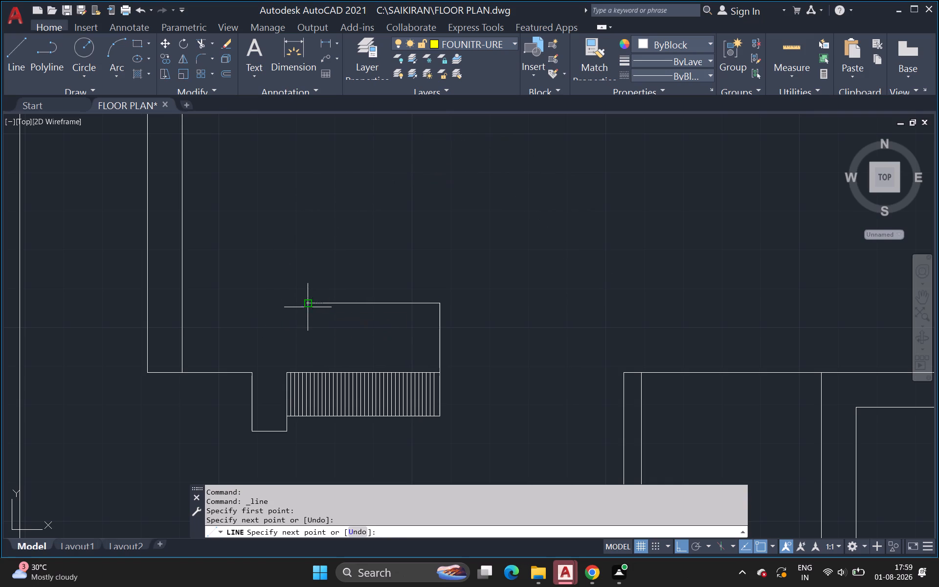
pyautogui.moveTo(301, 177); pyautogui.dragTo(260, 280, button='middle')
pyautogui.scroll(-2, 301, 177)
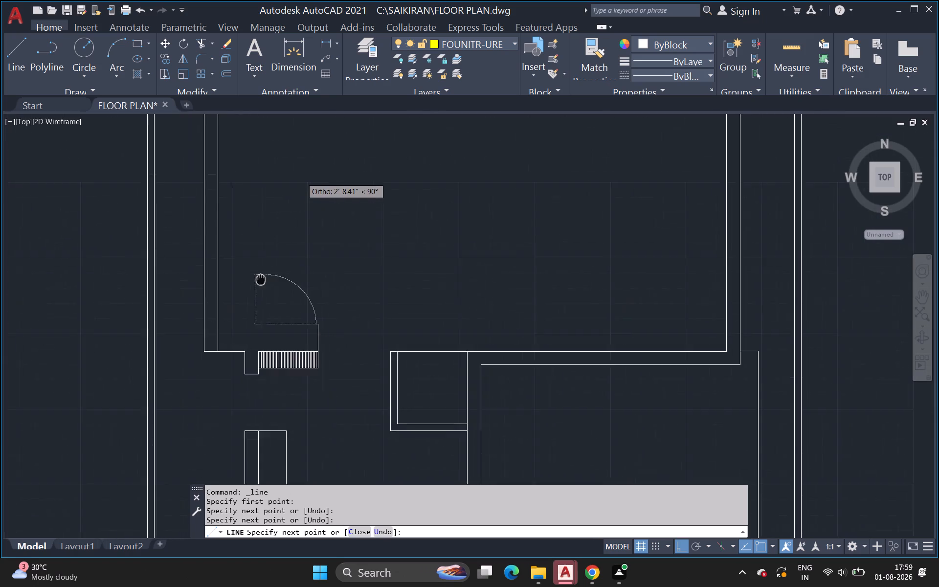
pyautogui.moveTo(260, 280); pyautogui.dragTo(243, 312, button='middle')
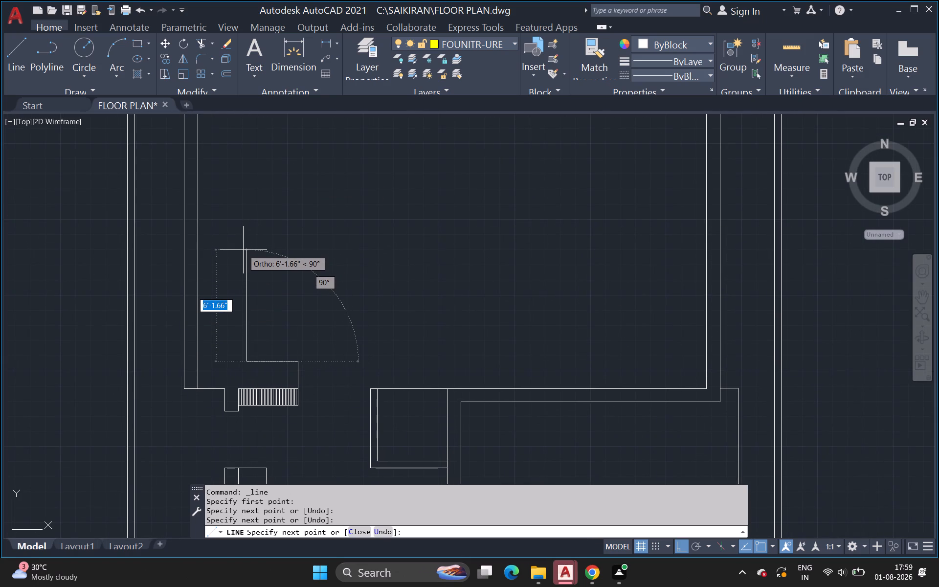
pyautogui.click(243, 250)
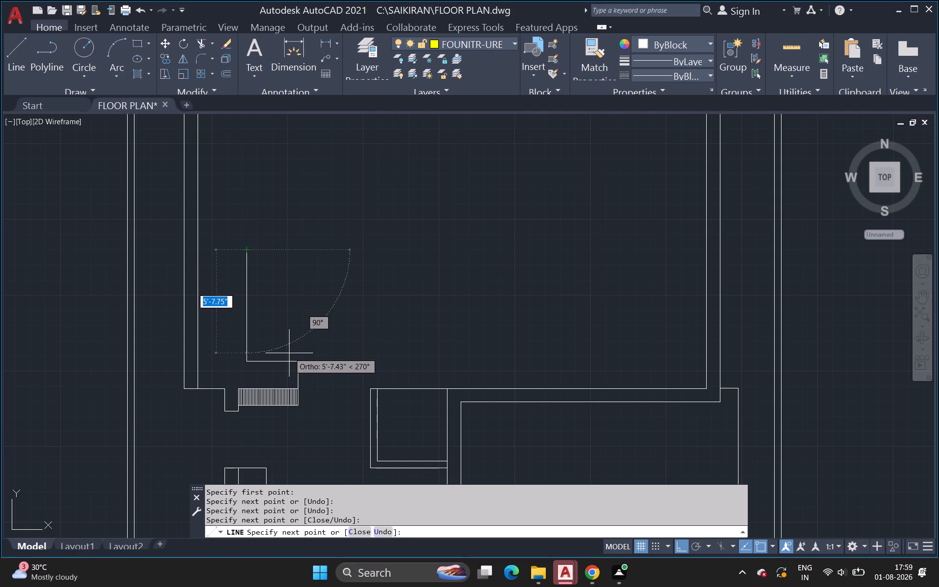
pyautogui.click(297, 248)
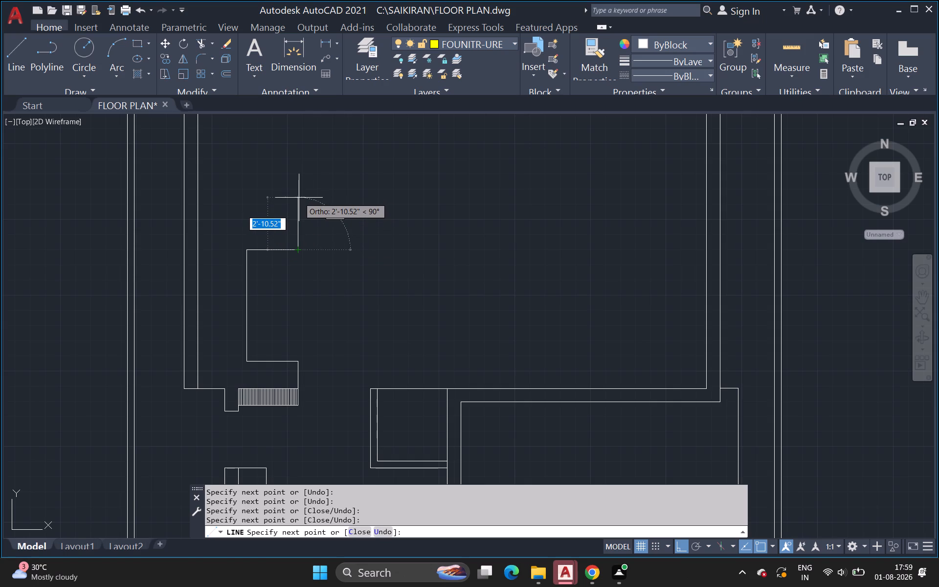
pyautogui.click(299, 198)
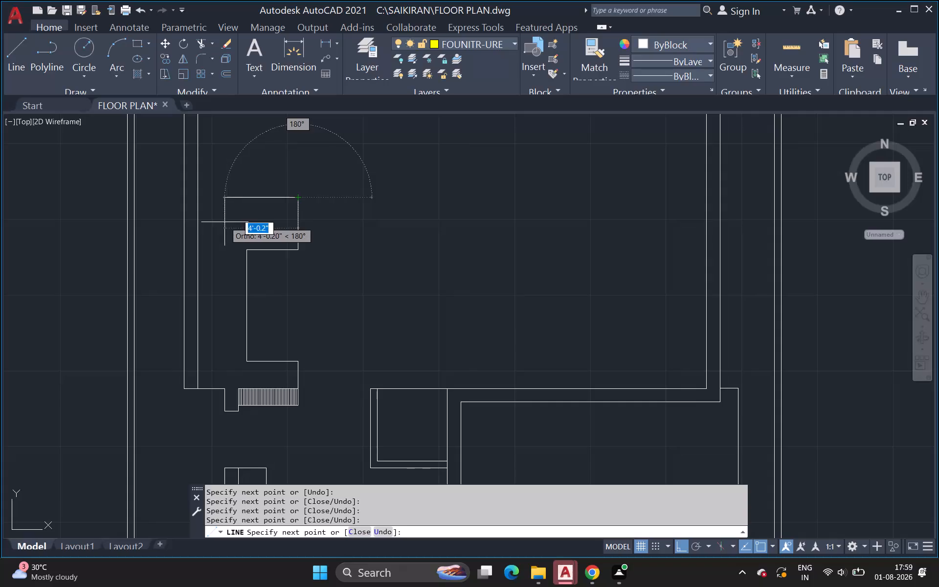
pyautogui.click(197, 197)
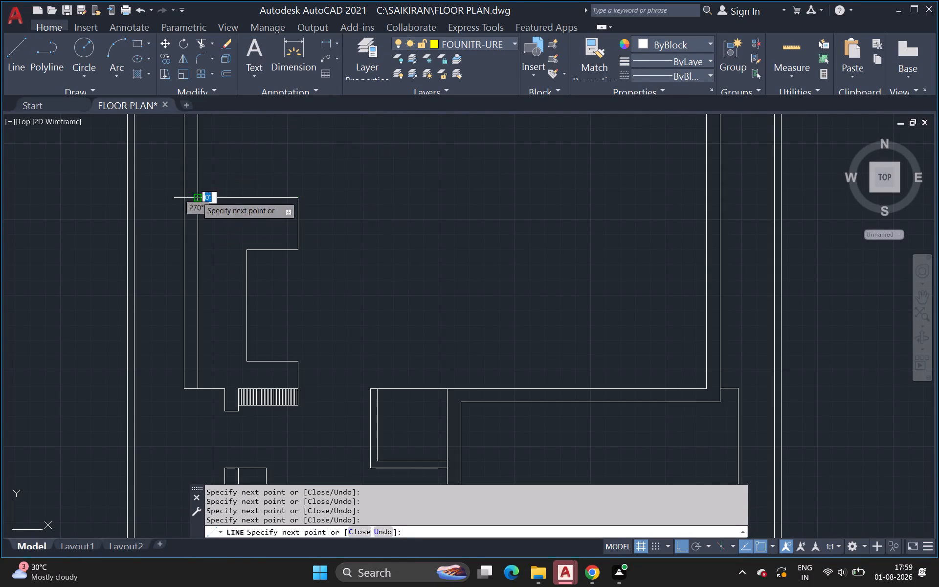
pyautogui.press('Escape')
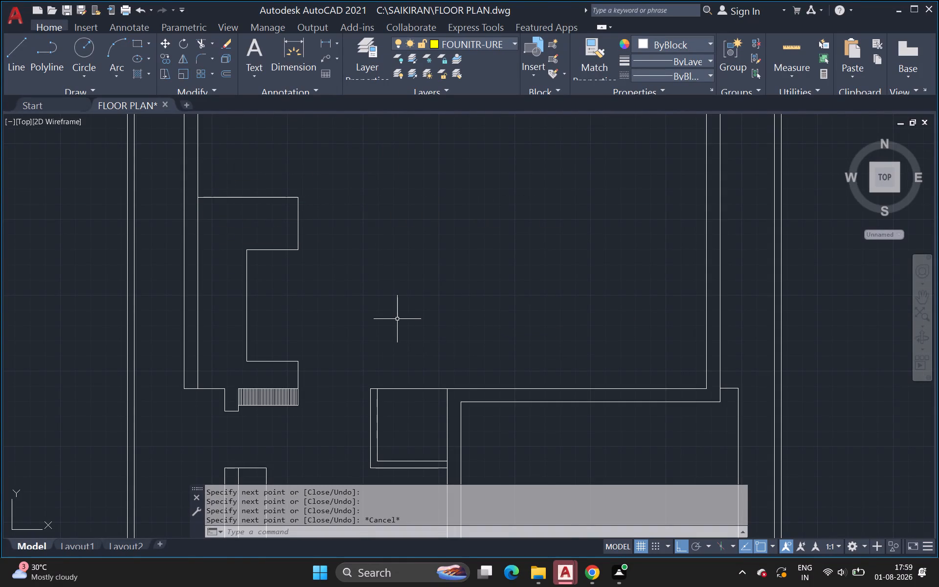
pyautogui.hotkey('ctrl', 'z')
# Draw a 2' line upward from the striped rectangle's top-right corner, followed by a 2' line toward the room's left wall.
pyautogui.scroll(-1, 418, 344)
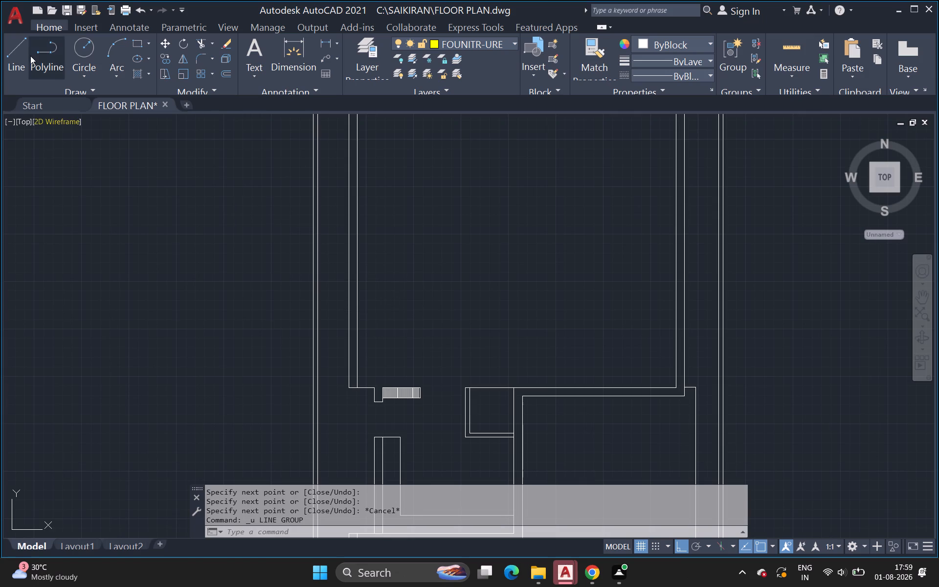
pyautogui.click(15, 57)
pyautogui.scroll(1, 462, 437)
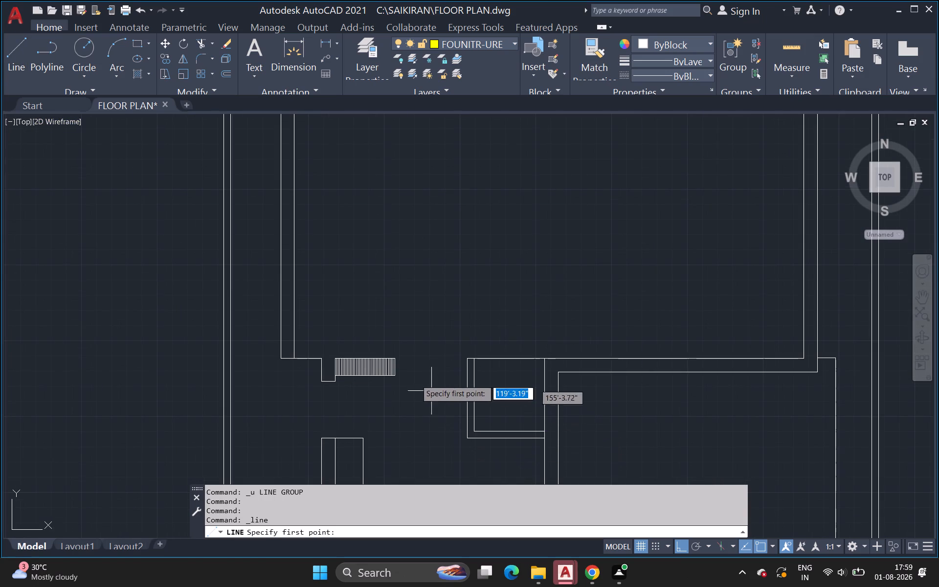
pyautogui.scroll(2, 350, 353)
pyautogui.moveTo(467, 369); pyautogui.dragTo(467, 360)
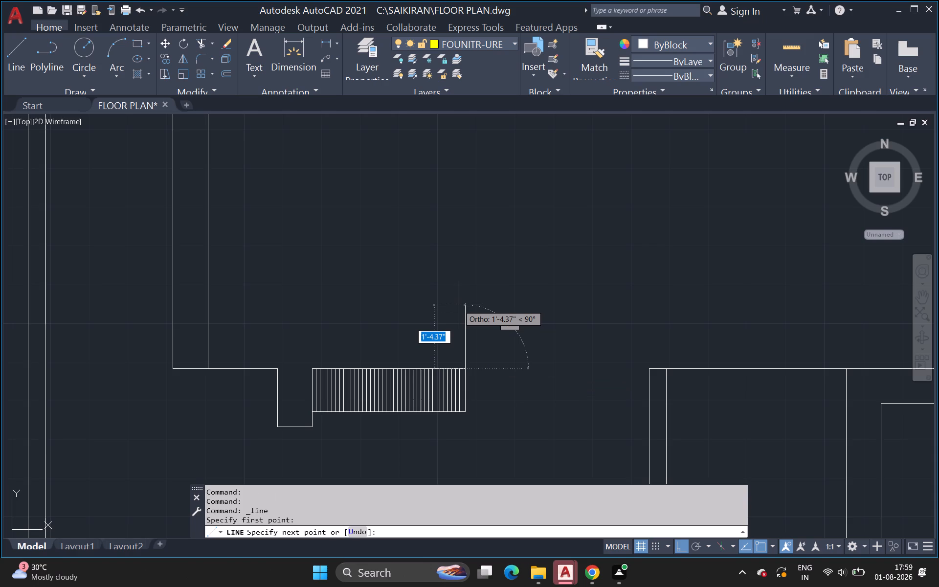
pyautogui.press('2')
pyautogui.press("'")
pyautogui.press('Return')
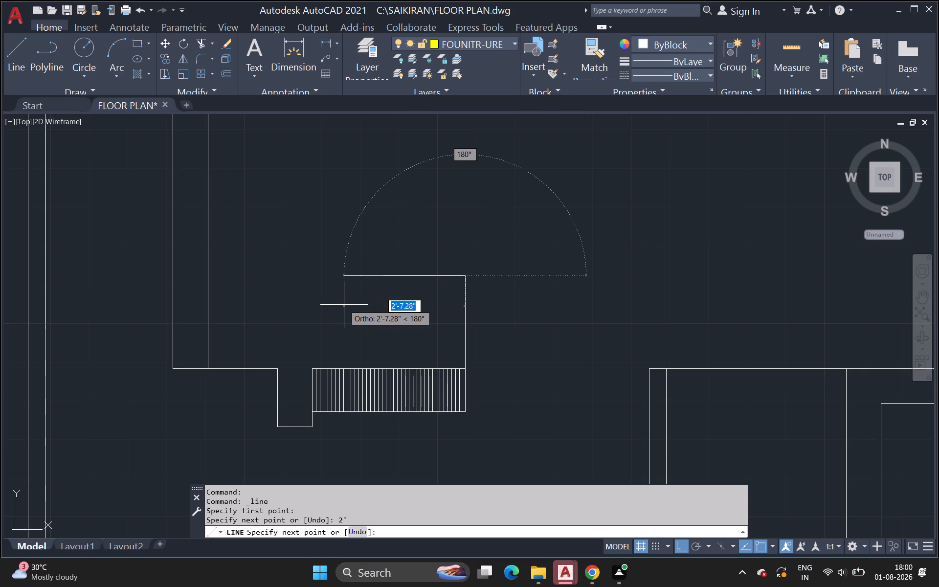
pyautogui.press('2')
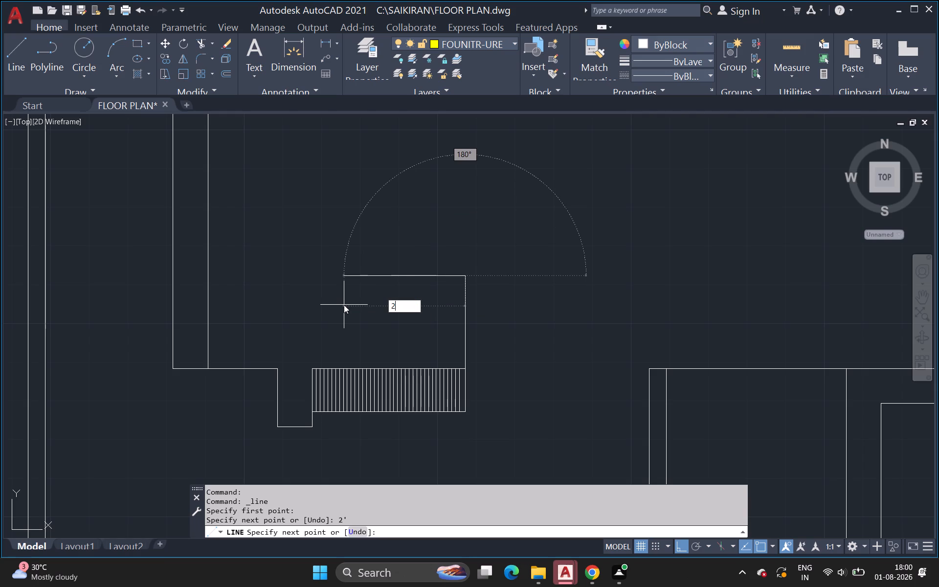
pyautogui.press("'")
pyautogui.press('Return')
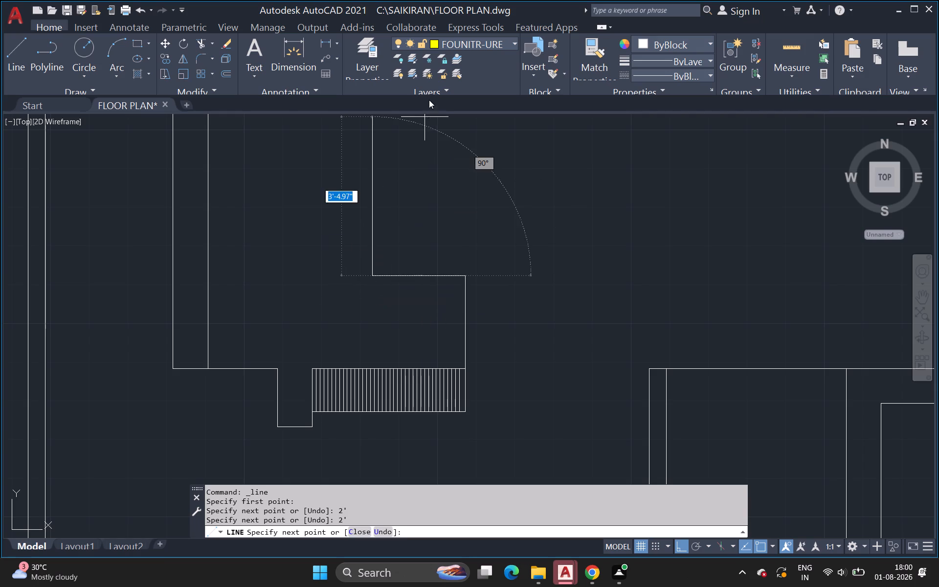
# Continue the outline with lines 2.2' upward, 2' away from the left wall and 2' upward, and end the Line command.
pyautogui.moveTo(404, 141); pyautogui.dragTo(314, 372, button='middle')
pyautogui.scroll(1, 314, 374)
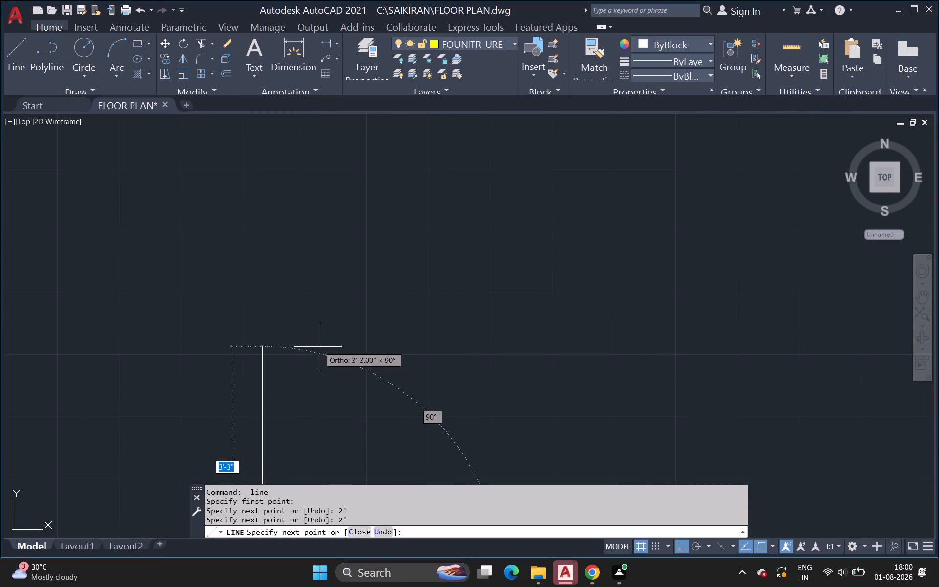
pyautogui.press('2')
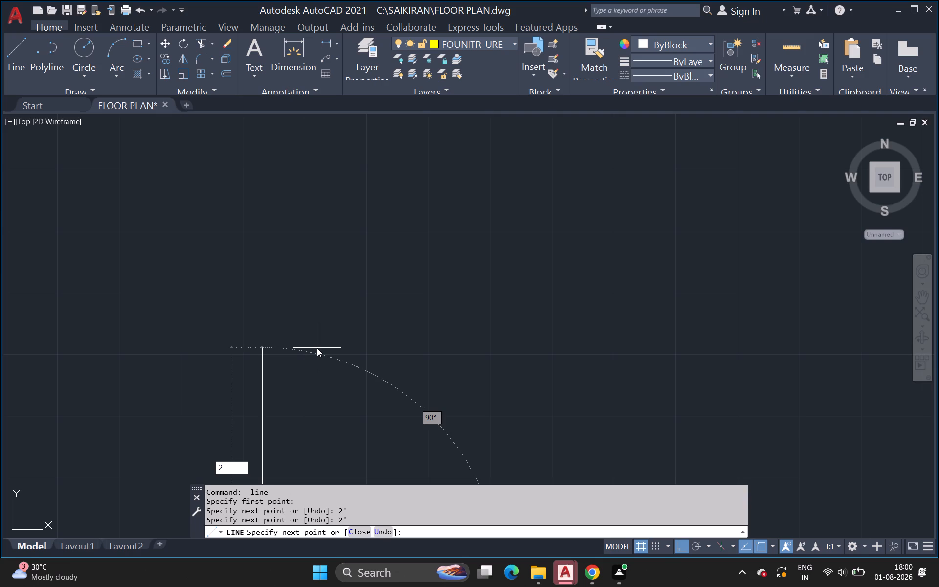
pyautogui.press('.')
pyautogui.press('2')
pyautogui.press("'")
pyautogui.press('Return')
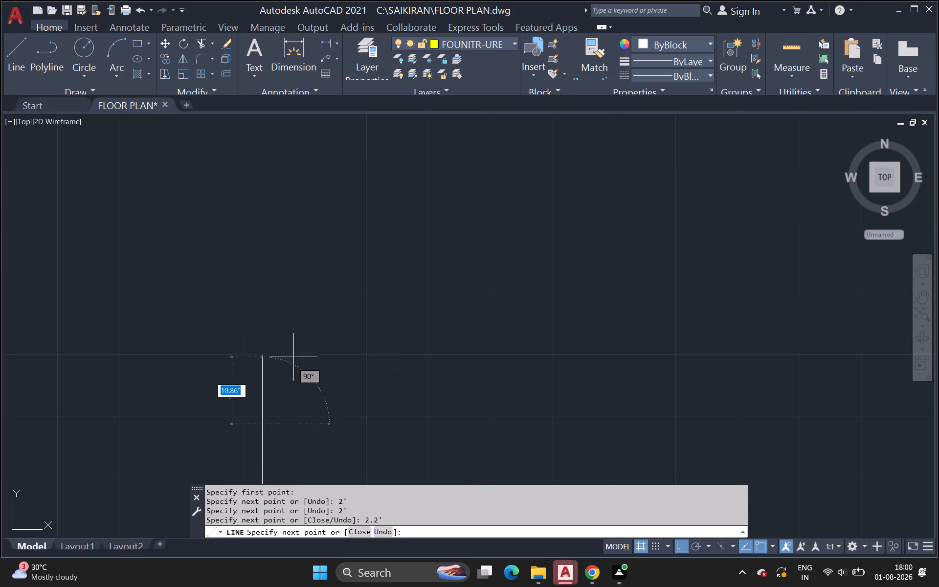
pyautogui.scroll(-2, 448, 414)
pyautogui.moveTo(442, 415); pyautogui.dragTo(420, 334, button='middle')
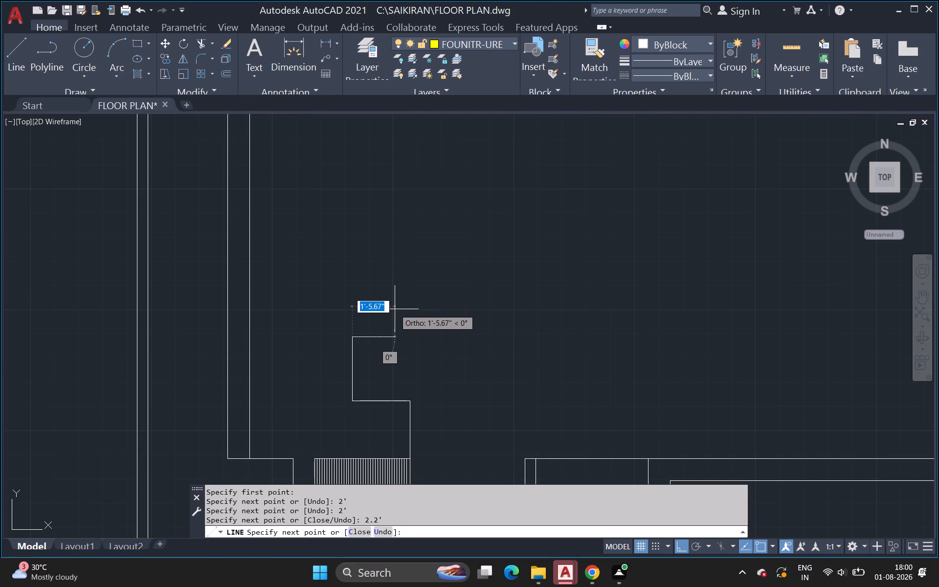
pyautogui.press('2')
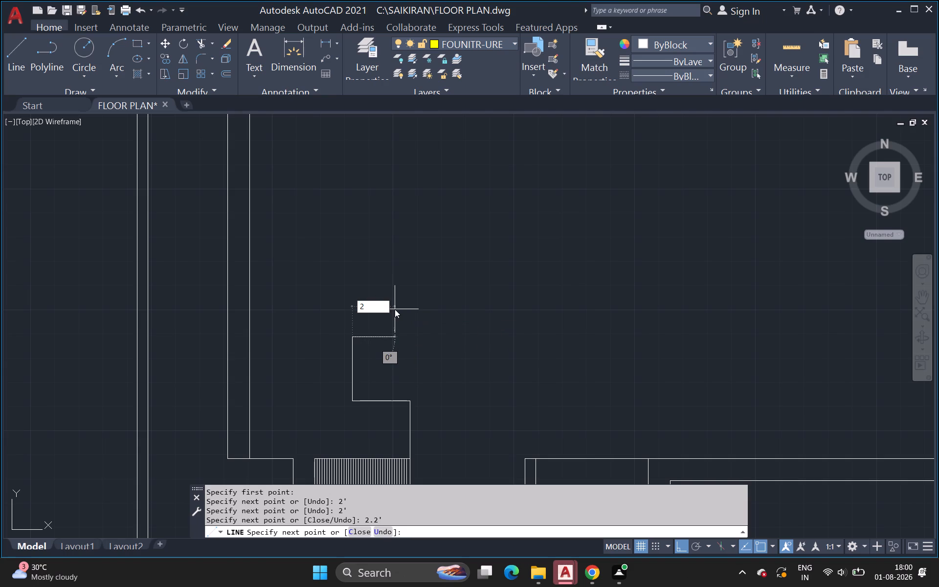
pyautogui.press("'")
pyautogui.press('Return')
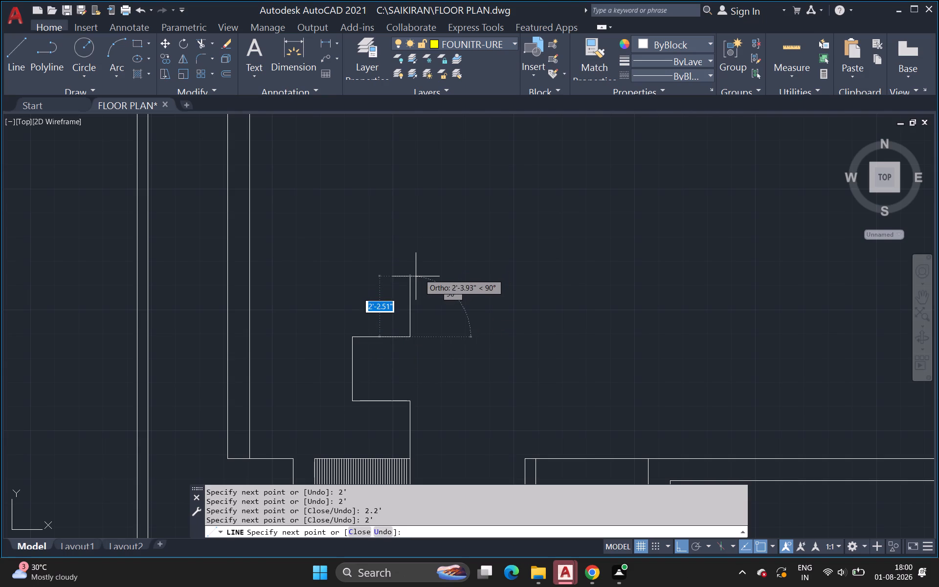
pyautogui.press('2')
pyautogui.press("'")
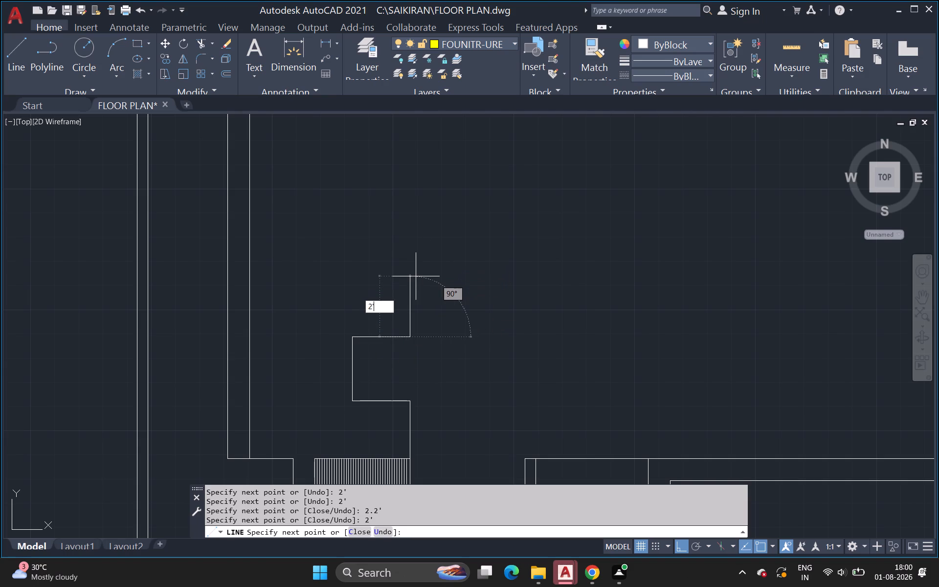
pyautogui.press('Return')
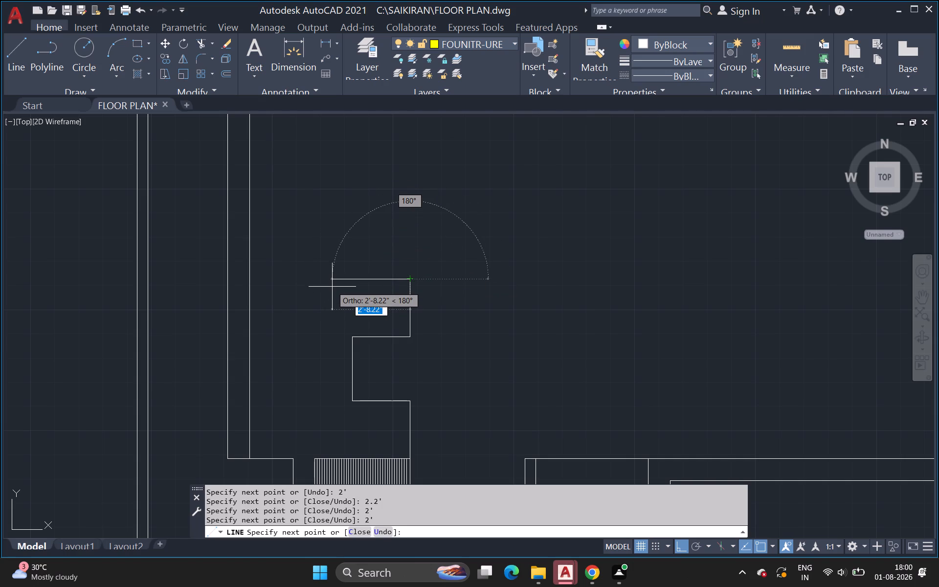
pyautogui.scroll(-2, 332, 287)
pyautogui.moveTo(332, 293); pyautogui.dragTo(321, 438, button='middle')
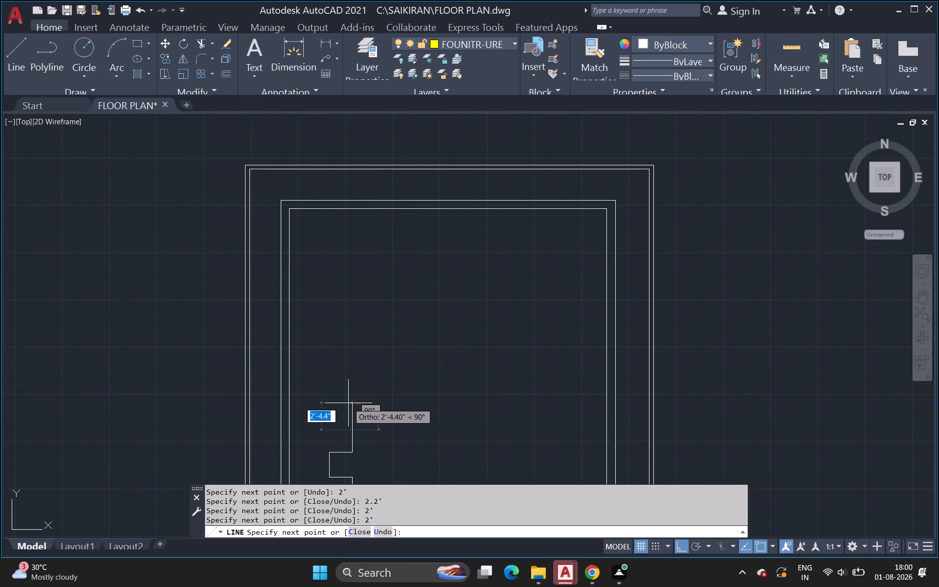
pyautogui.press('Escape')
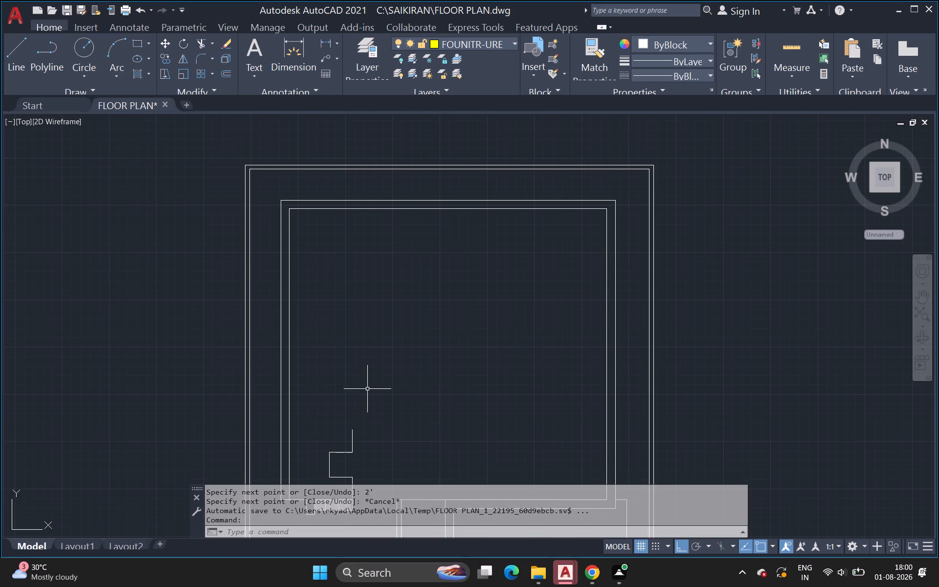
# Erase the five lines of the stepped outline above the vertically striped rectangle.
pyautogui.scroll(-2, 363, 404)
pyautogui.moveTo(362, 406); pyautogui.dragTo(358, 384, button='middle')
pyautogui.scroll(1, 361, 395)
pyautogui.scroll(-1, 358, 384)
pyautogui.scroll(3, 349, 402)
pyautogui.scroll(-1, 349, 401)
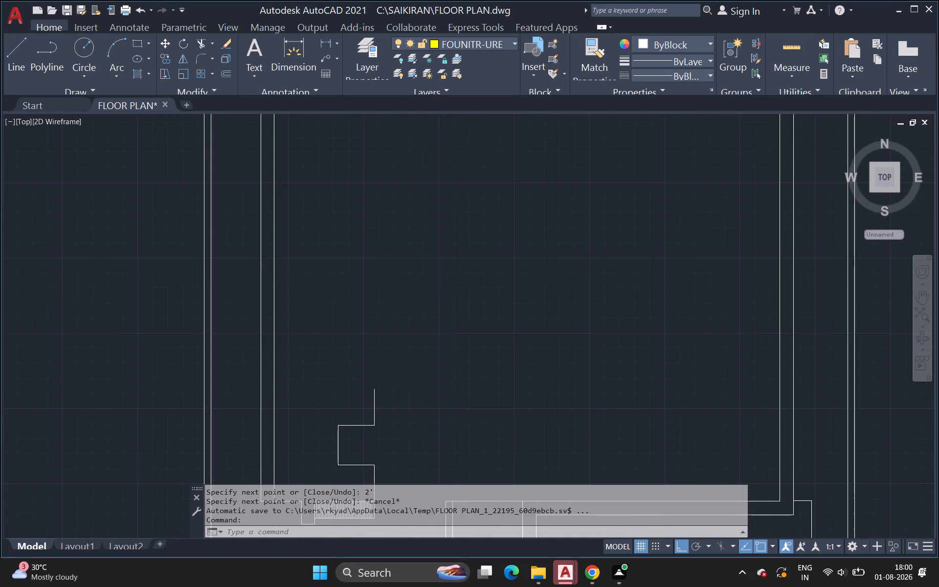
pyautogui.moveTo(349, 401); pyautogui.dragTo(343, 291, button='middle')
pyautogui.moveTo(330, 281); pyautogui.dragTo(342, 304)
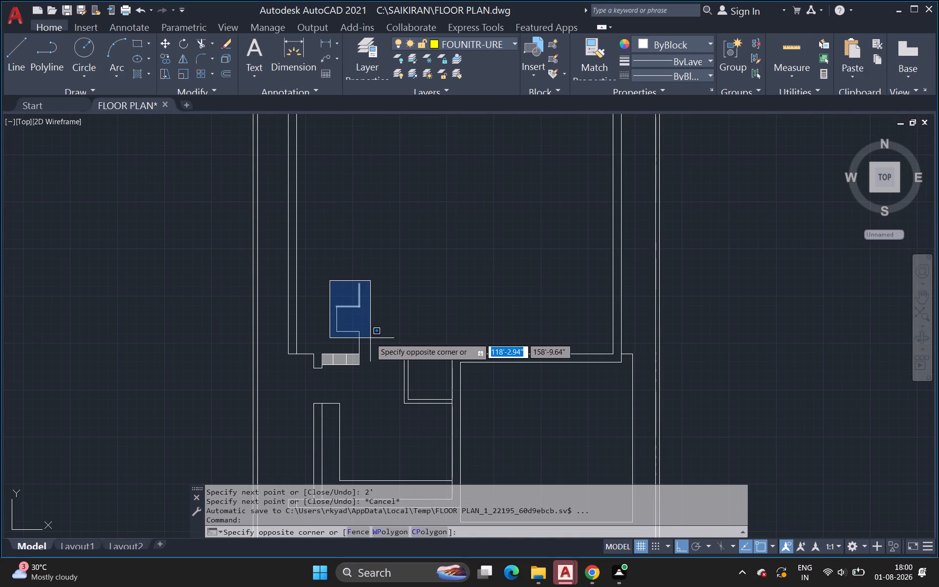
pyautogui.click(371, 338)
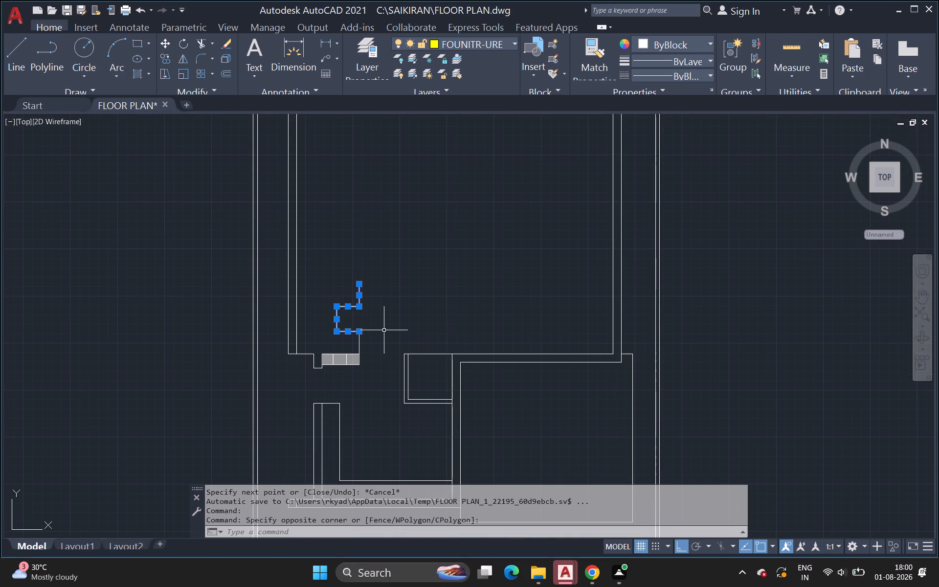
pyautogui.press('End')
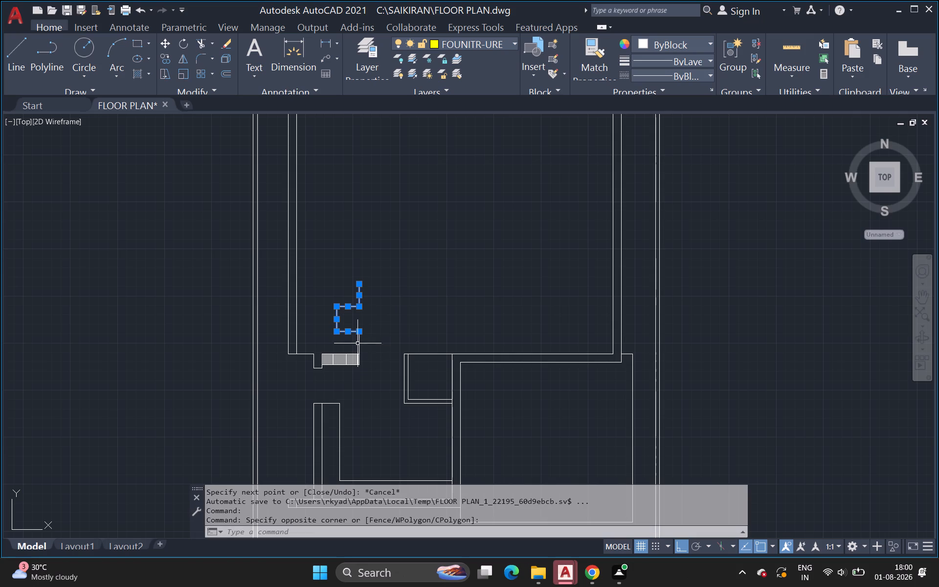
pyautogui.click(360, 341)
pyautogui.press('End')
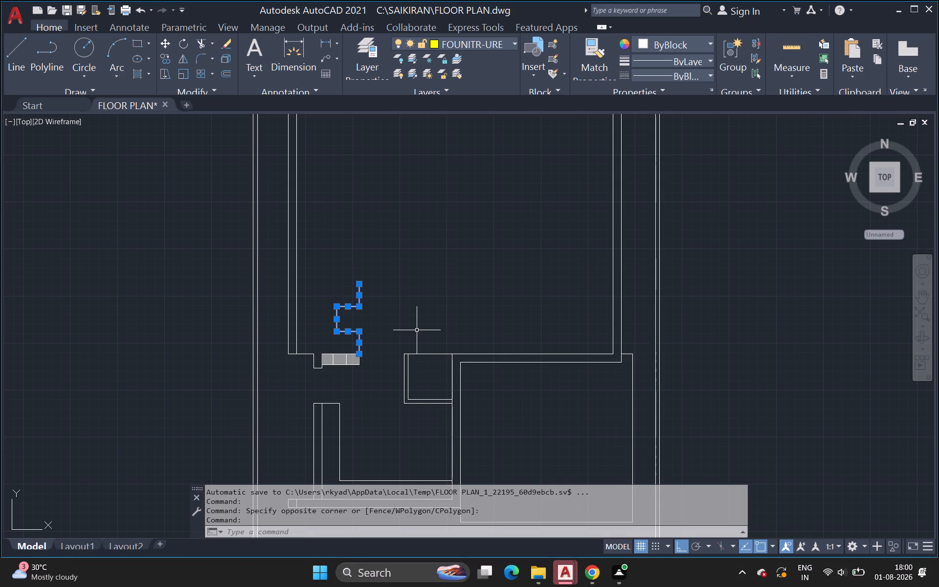
pyautogui.press('Delete')
# Start a line on the left inner wall slightly below the room's top-left corner and draw it 11'0" horizontally into the room.
pyautogui.scroll(-1, 379, 315)
pyautogui.moveTo(379, 315); pyautogui.dragTo(367, 469, button='middle')
pyautogui.scroll(2, 360, 399)
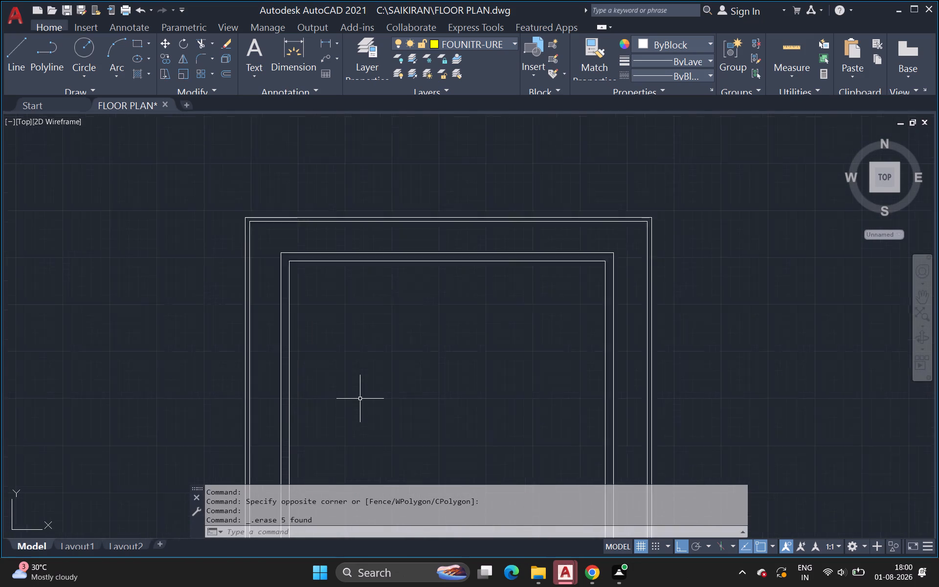
pyautogui.moveTo(341, 237); pyautogui.dragTo(267, 325, button='middle')
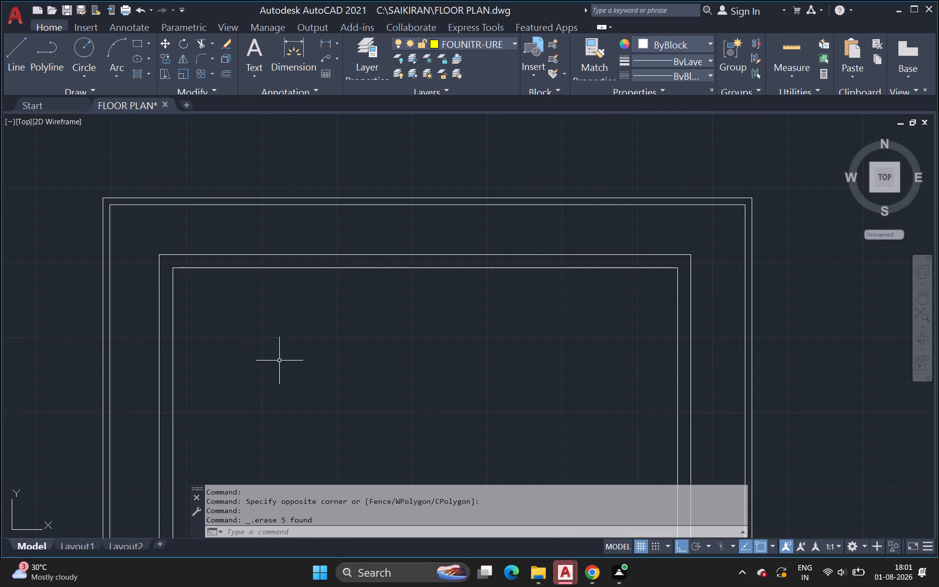
pyautogui.scroll(1, 281, 355)
pyautogui.scroll(-4, 281, 355)
pyautogui.moveTo(275, 340); pyautogui.dragTo(271, 335, button='middle')
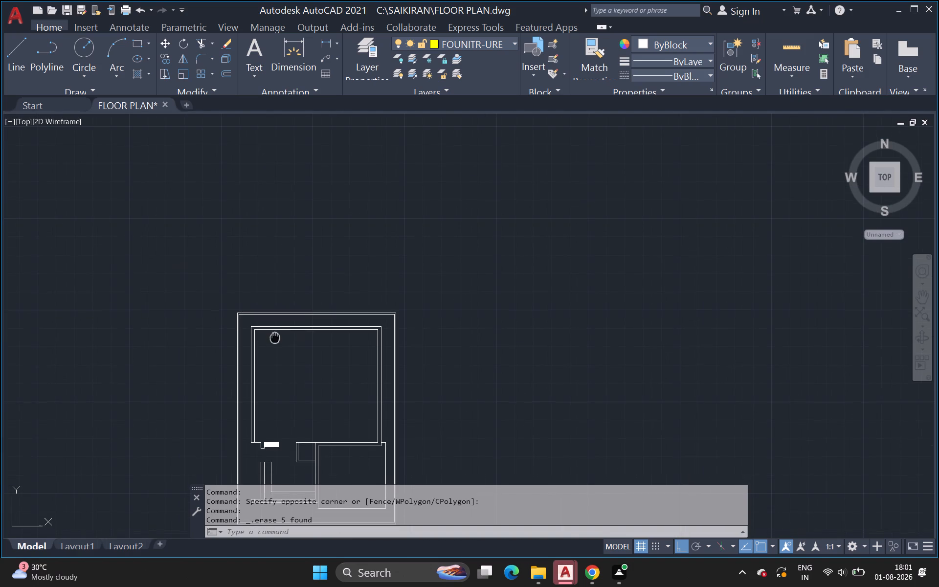
pyautogui.moveTo(271, 335); pyautogui.dragTo(212, 328, button='middle')
pyautogui.scroll(3, 200, 362)
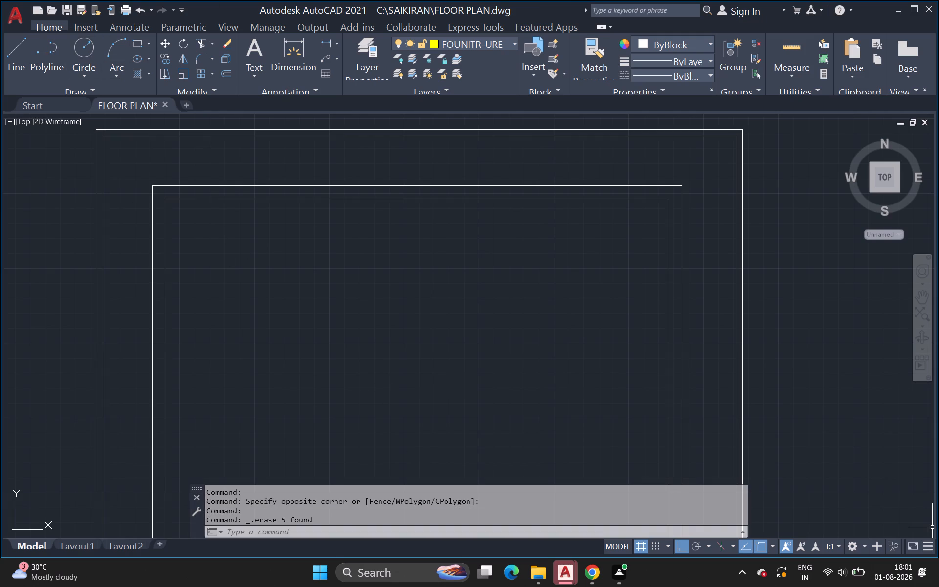
pyautogui.click(15, 53)
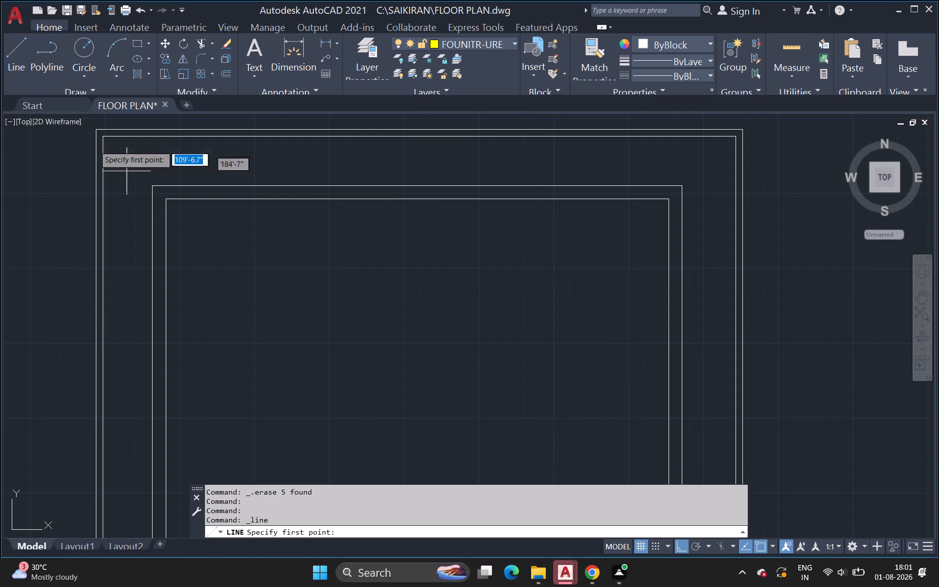
pyautogui.click(13, 67)
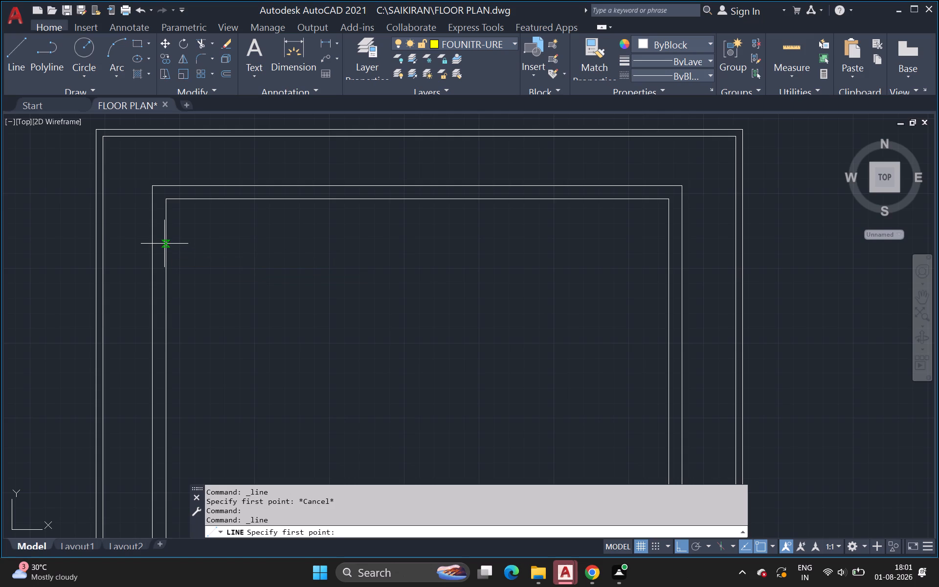
pyautogui.click(164, 244)
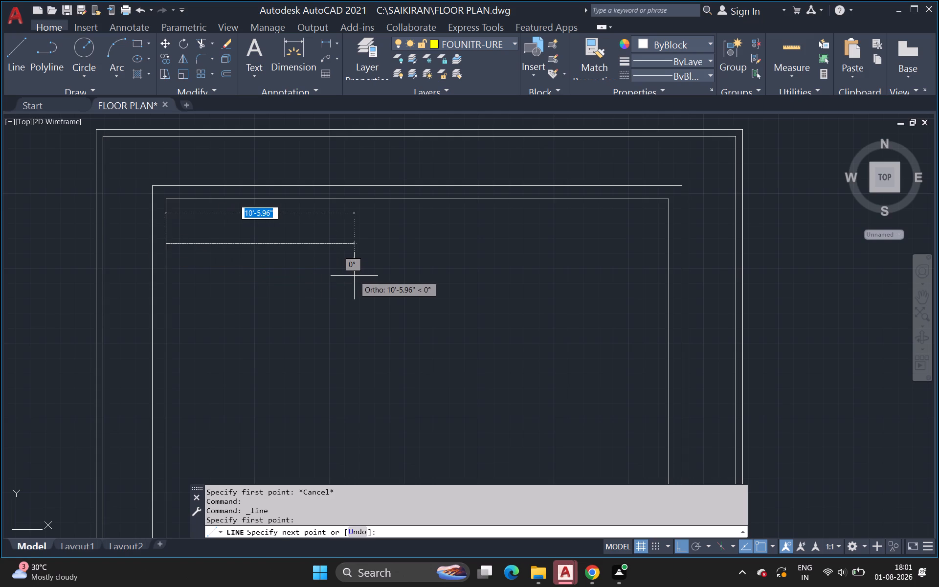
pyautogui.write('11')
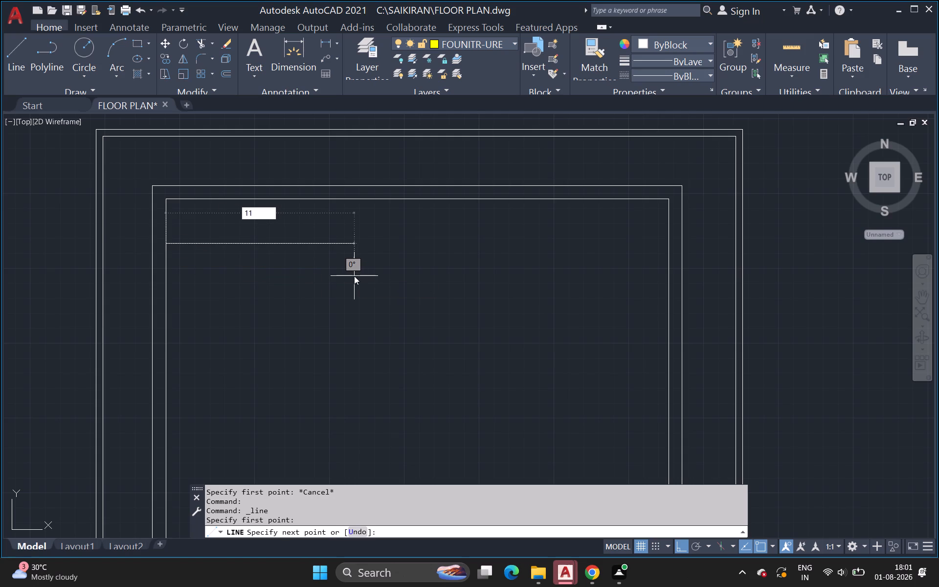
pyautogui.press("'")
pyautogui.press('0')
pyautogui.press('Return')
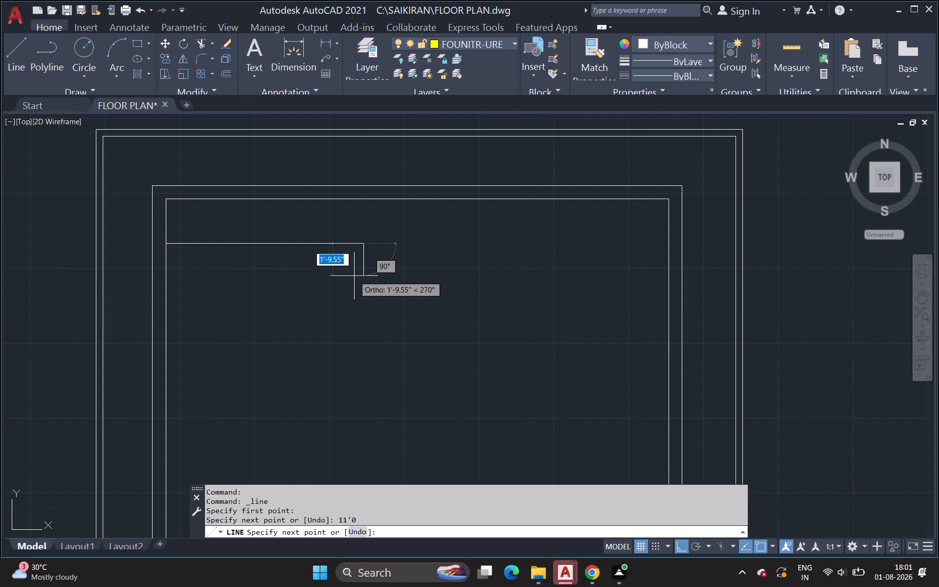
# Continue from the 11' line's end straight up to the top inner wall, then about 7' back down, and end the Line command.
pyautogui.click(364, 199)
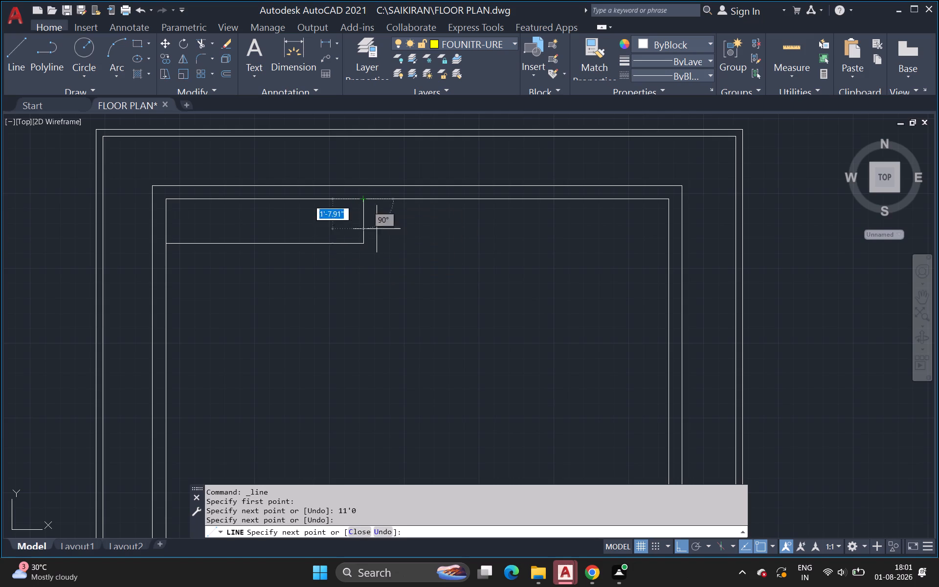
pyautogui.click(372, 325)
pyautogui.press('space')
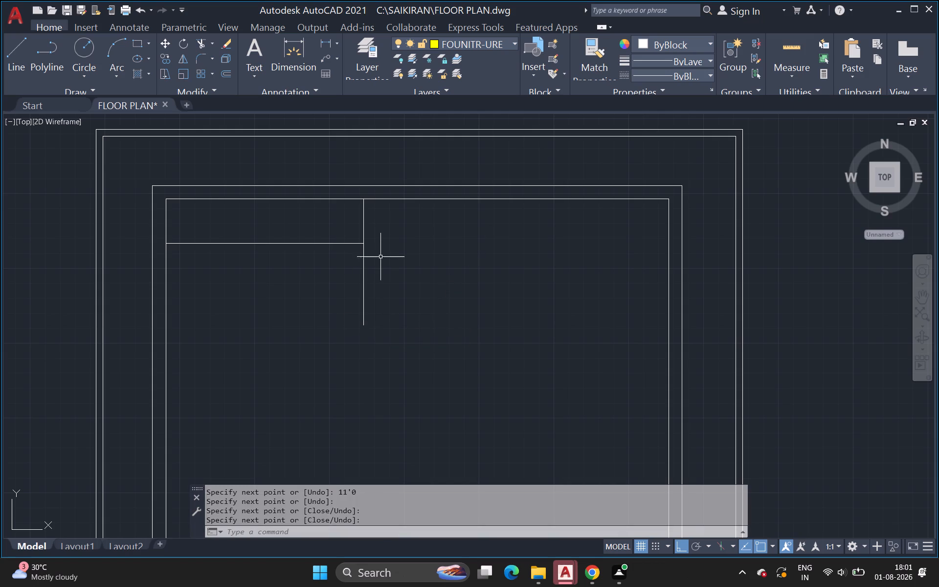
pyautogui.press('Escape')
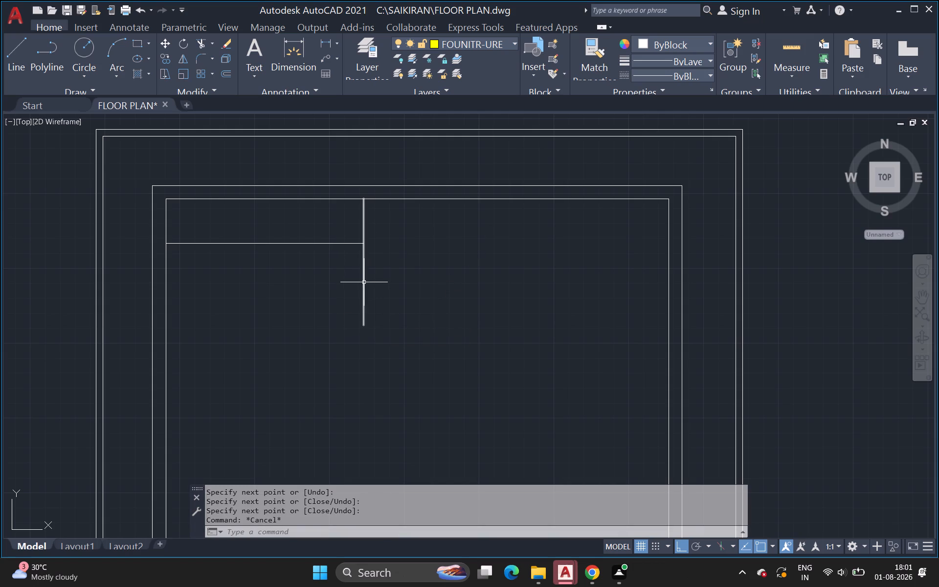
# Shorten the long vertical line so its lower end meets the right end of the 11' horizontal line.
pyautogui.click(364, 283)
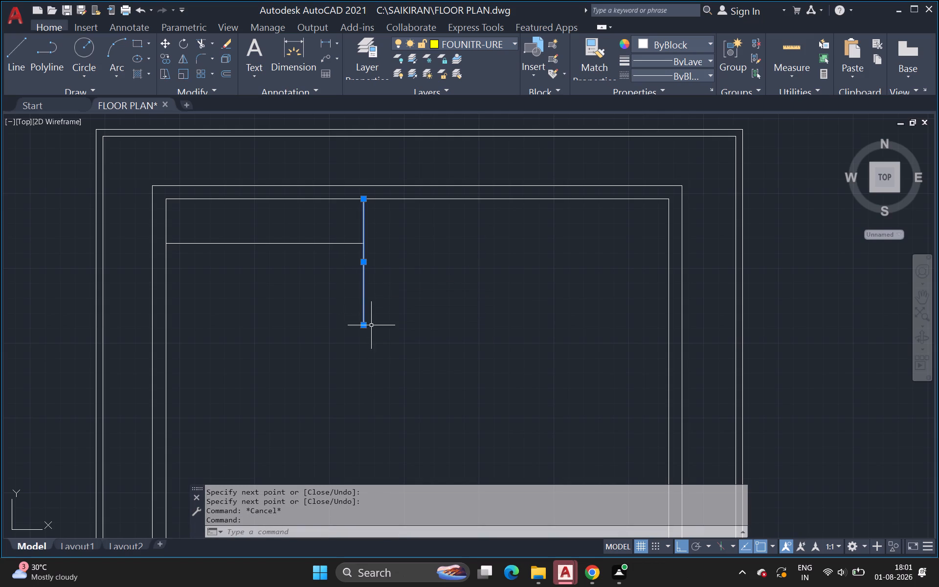
pyautogui.moveTo(364, 326); pyautogui.dragTo(362, 295)
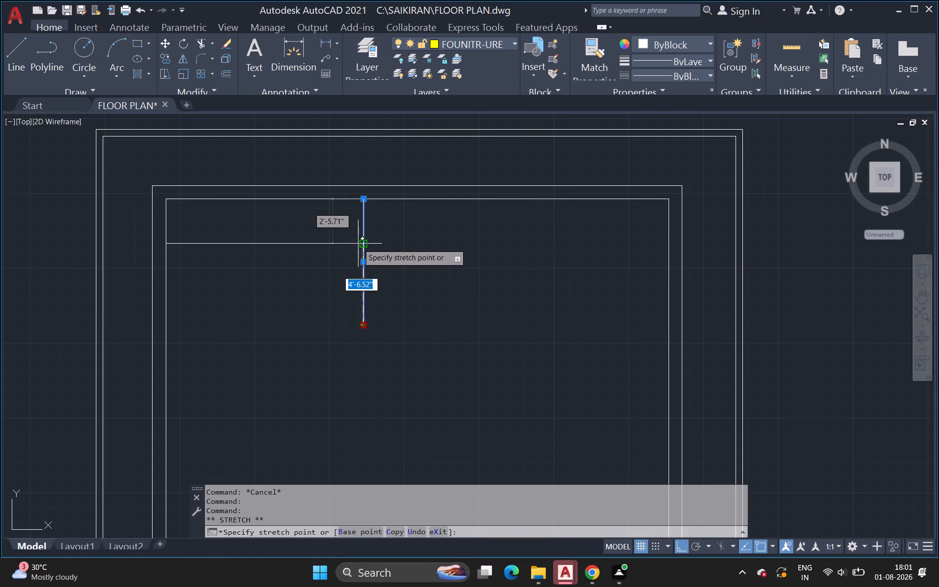
pyautogui.click(361, 243)
pyautogui.press('Escape')
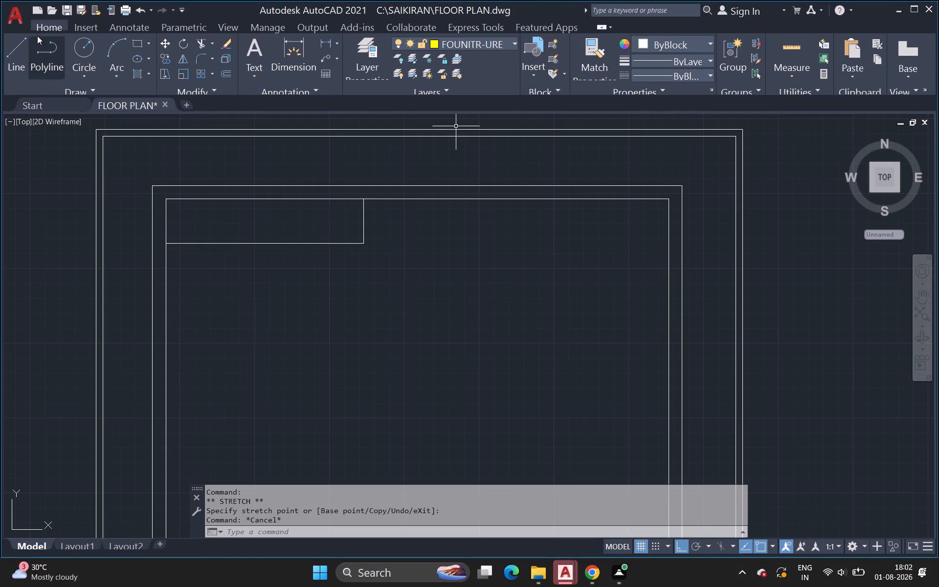
# Draw a line 13'6" down from the narrow strip's lower-right corner and across to the left inner wall, and end the Line command.
pyautogui.click(20, 56)
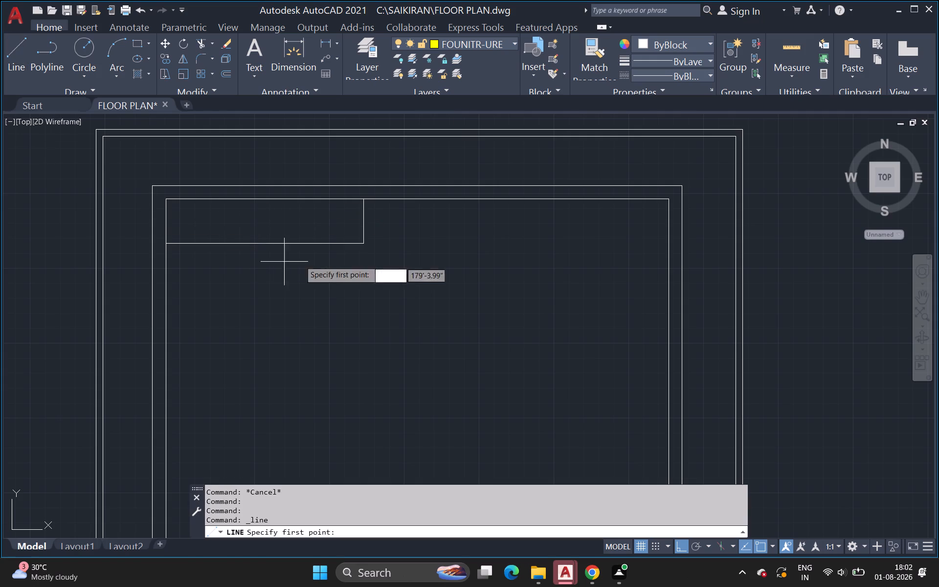
pyautogui.click(365, 241)
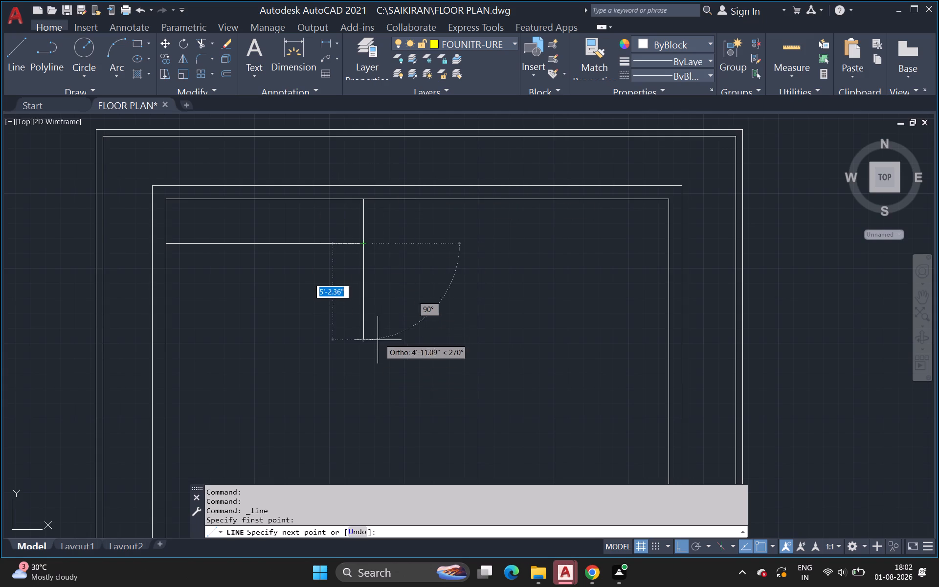
pyautogui.press('1')
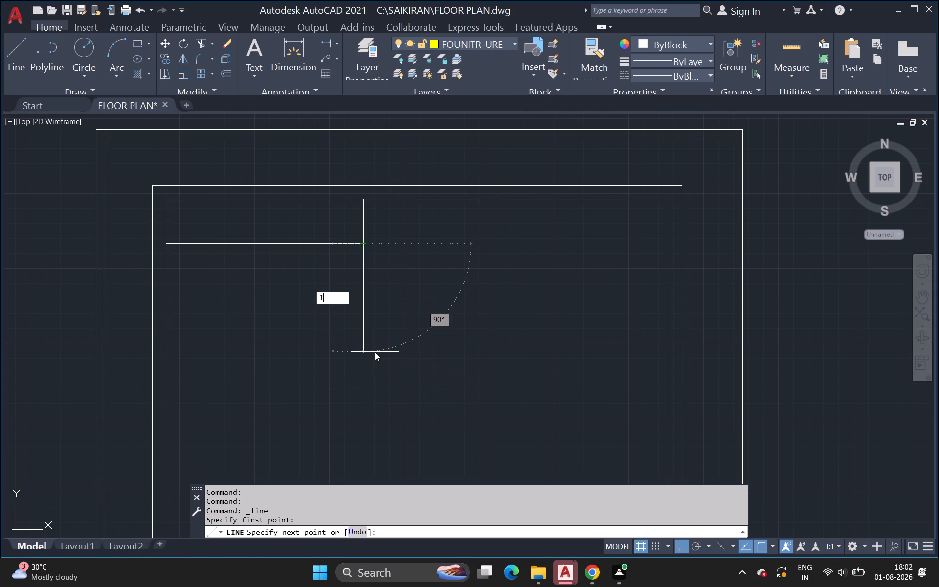
pyautogui.press('3')
pyautogui.press("'")
pyautogui.press('6')
pyautogui.press('Return')
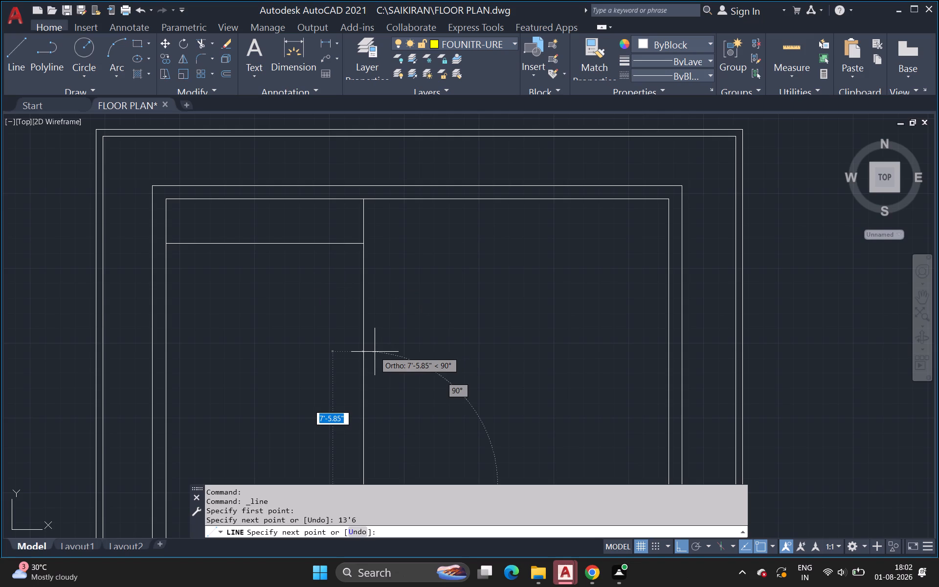
pyautogui.scroll(-2, 368, 370)
pyautogui.moveTo(354, 371); pyautogui.dragTo(347, 332, button='middle')
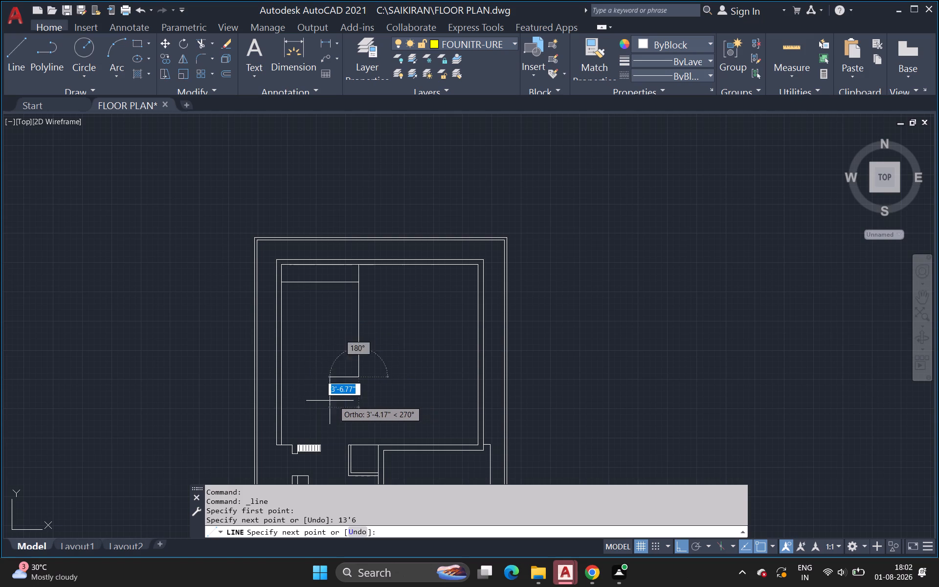
pyautogui.scroll(2, 288, 386)
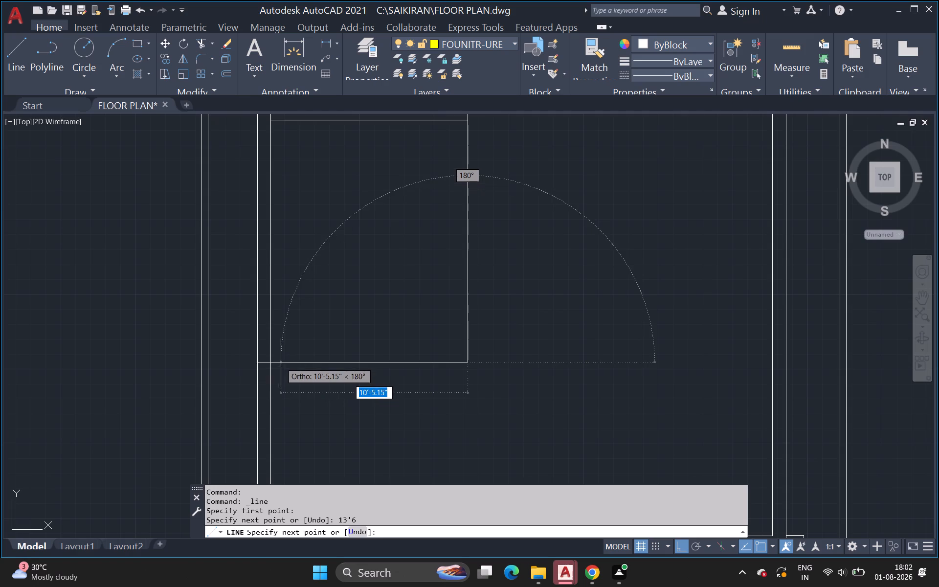
pyautogui.click(272, 361)
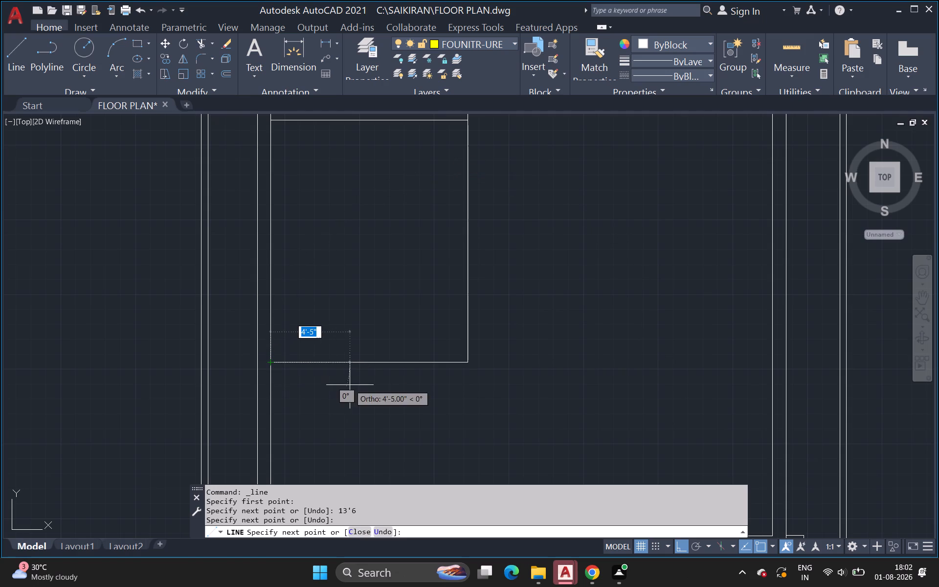
pyautogui.press('space')
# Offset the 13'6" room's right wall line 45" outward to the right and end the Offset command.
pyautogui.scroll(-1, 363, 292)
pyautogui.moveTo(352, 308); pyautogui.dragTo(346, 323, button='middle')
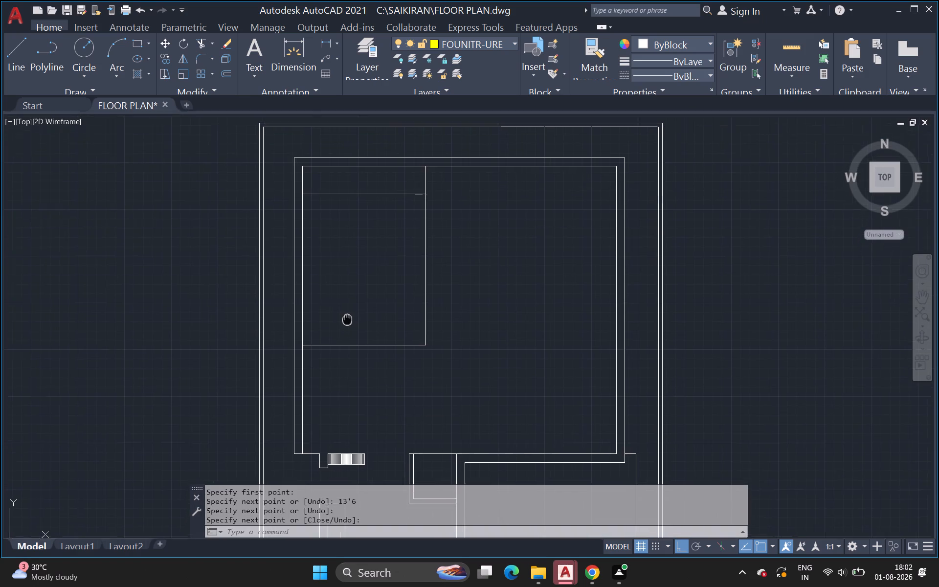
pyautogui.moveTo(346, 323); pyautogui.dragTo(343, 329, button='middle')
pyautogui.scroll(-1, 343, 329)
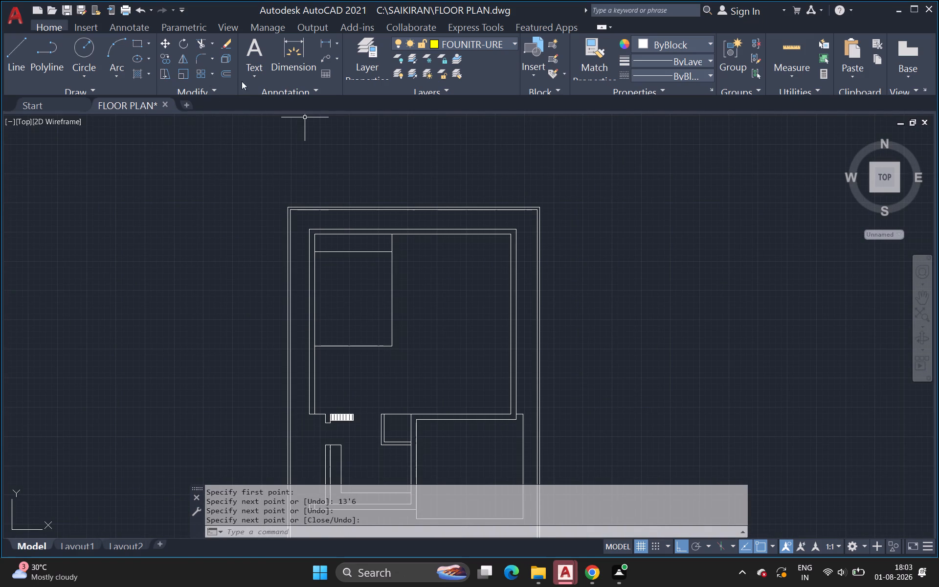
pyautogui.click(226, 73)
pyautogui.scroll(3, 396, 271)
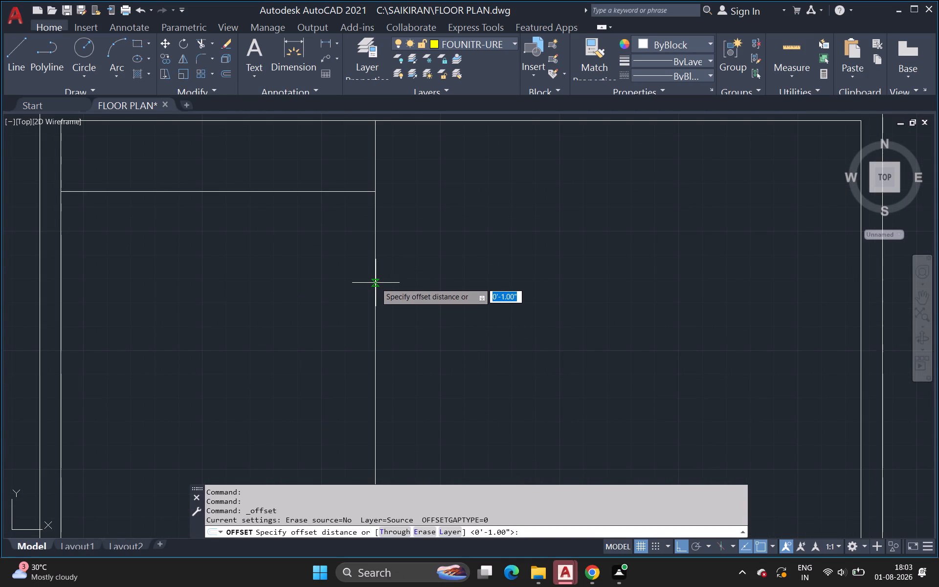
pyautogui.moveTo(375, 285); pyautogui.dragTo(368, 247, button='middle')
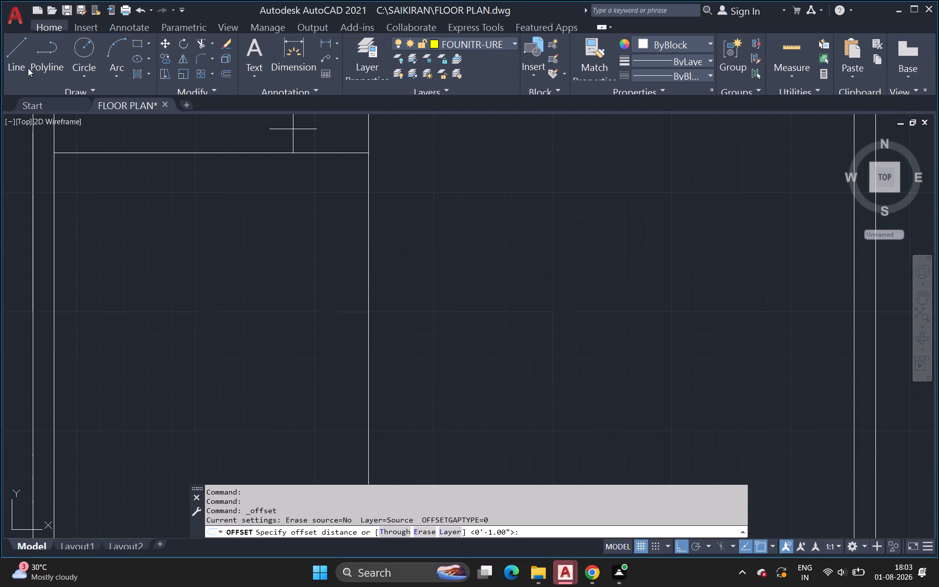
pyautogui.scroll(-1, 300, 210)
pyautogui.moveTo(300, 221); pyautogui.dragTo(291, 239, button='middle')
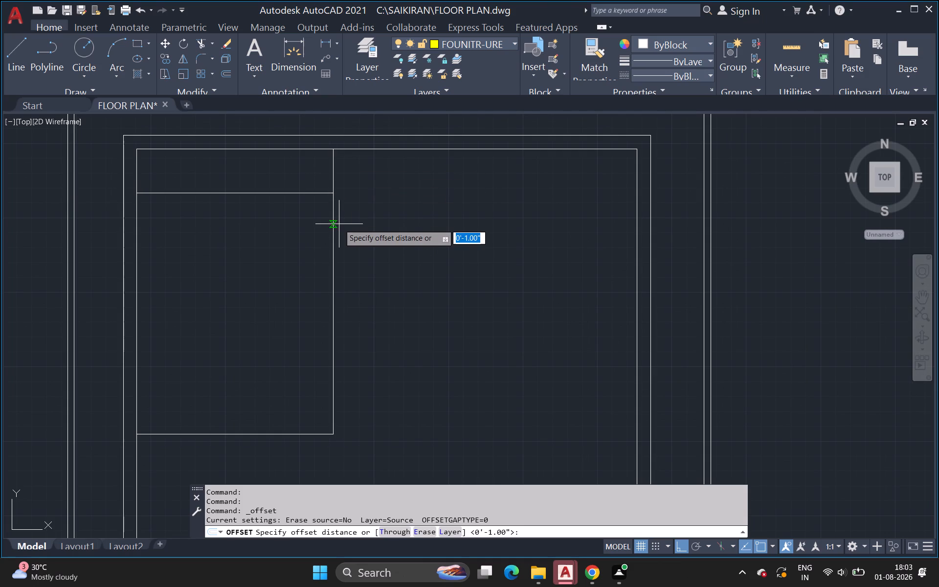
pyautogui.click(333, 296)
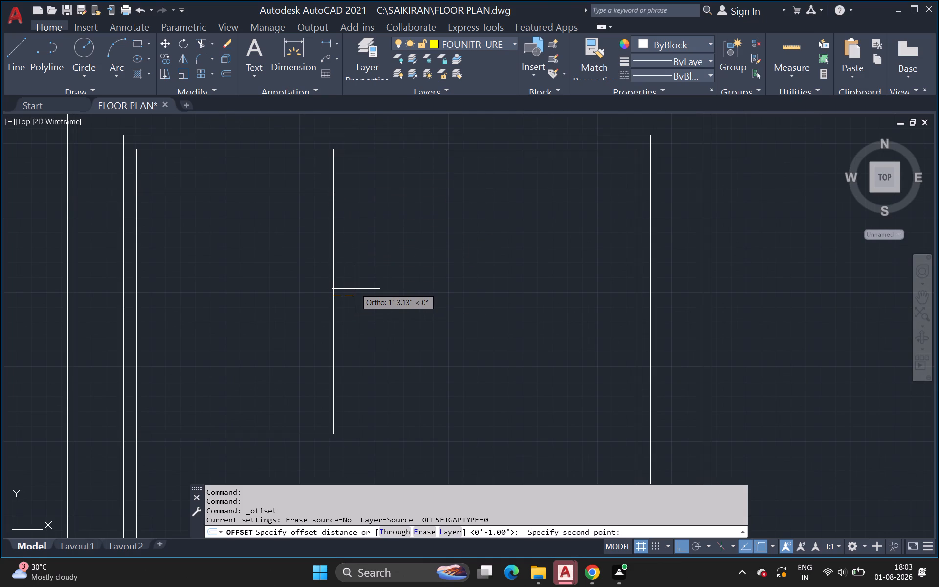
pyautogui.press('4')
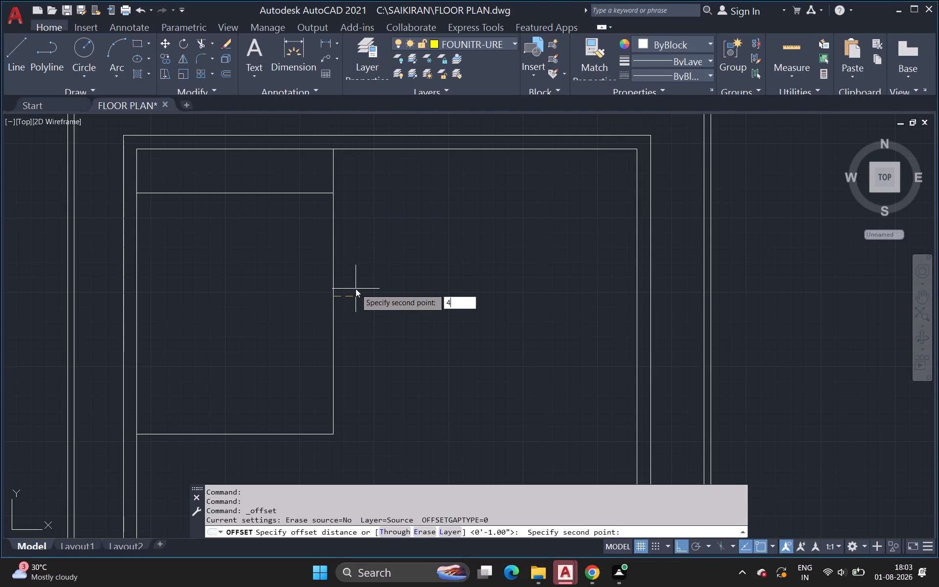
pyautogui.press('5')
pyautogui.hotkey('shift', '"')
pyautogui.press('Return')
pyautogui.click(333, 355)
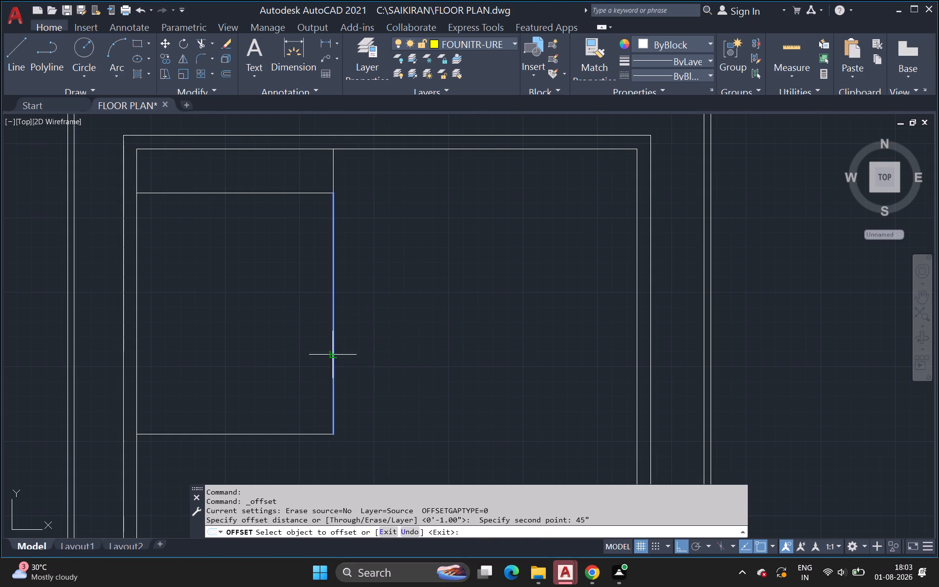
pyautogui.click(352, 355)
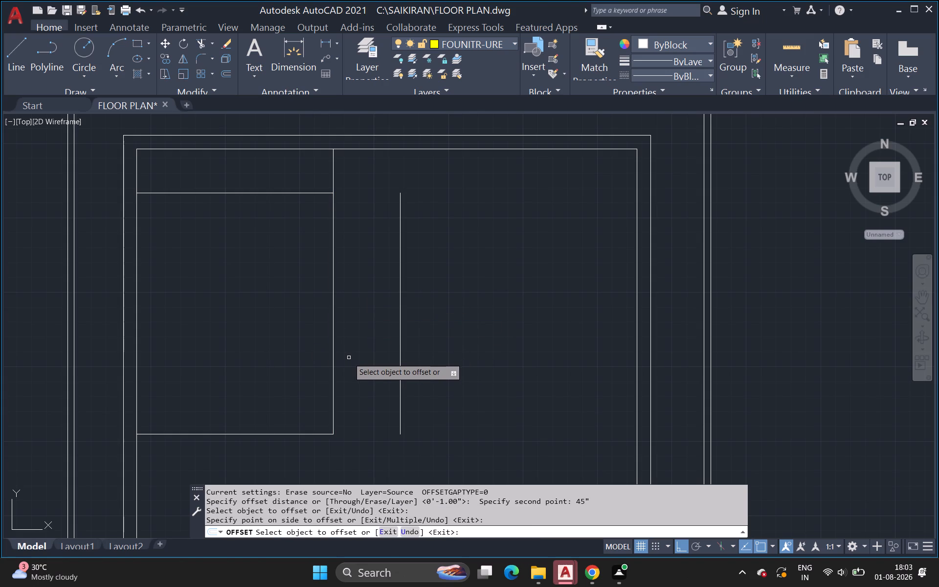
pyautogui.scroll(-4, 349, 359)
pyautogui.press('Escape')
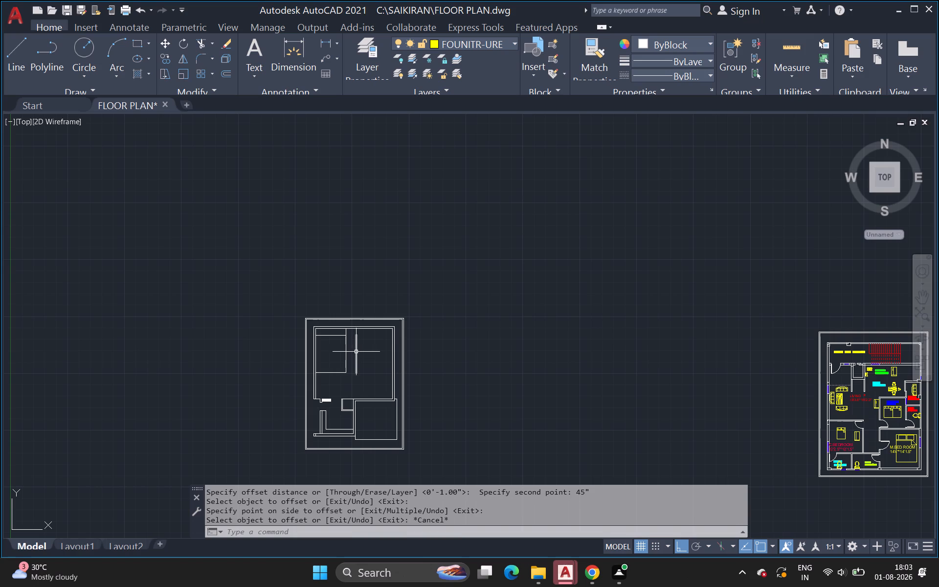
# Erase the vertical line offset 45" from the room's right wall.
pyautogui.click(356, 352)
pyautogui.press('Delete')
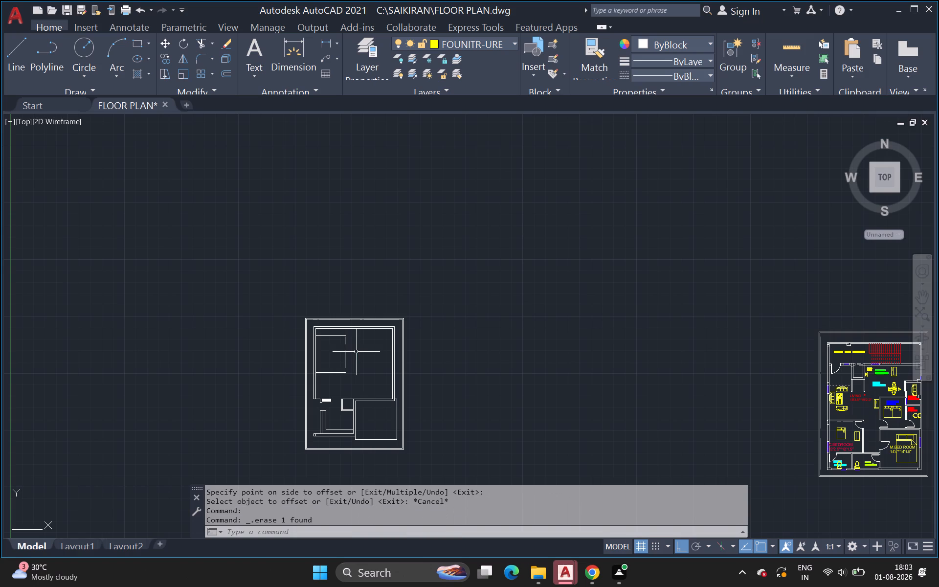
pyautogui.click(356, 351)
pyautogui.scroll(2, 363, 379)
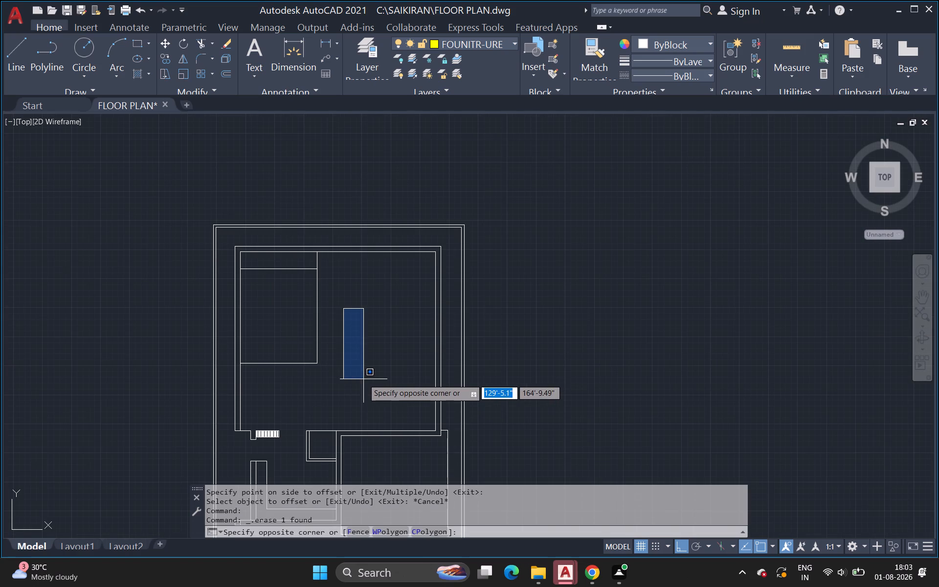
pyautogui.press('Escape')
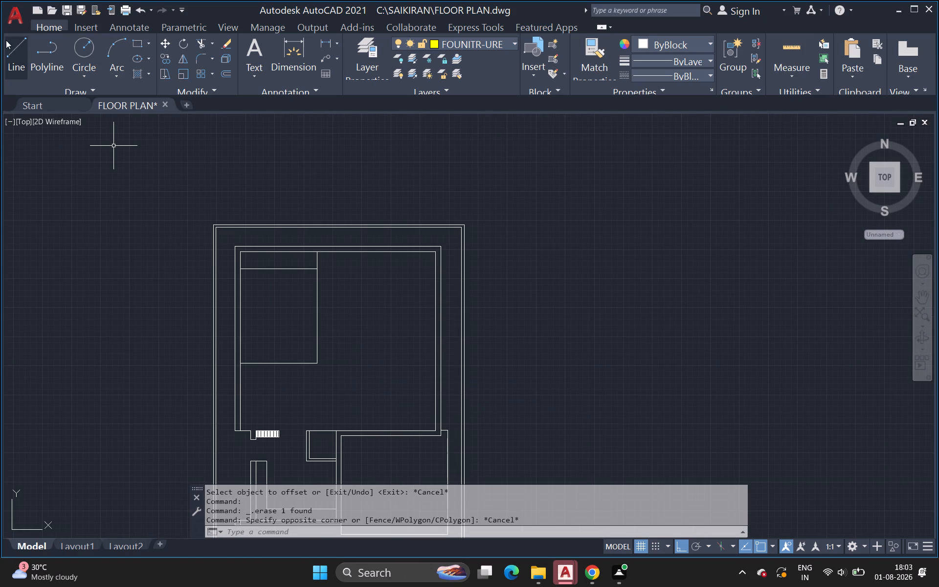
# Offset the 13'6" room's right wall line 4.5" outward to the right.
pyautogui.press('o')
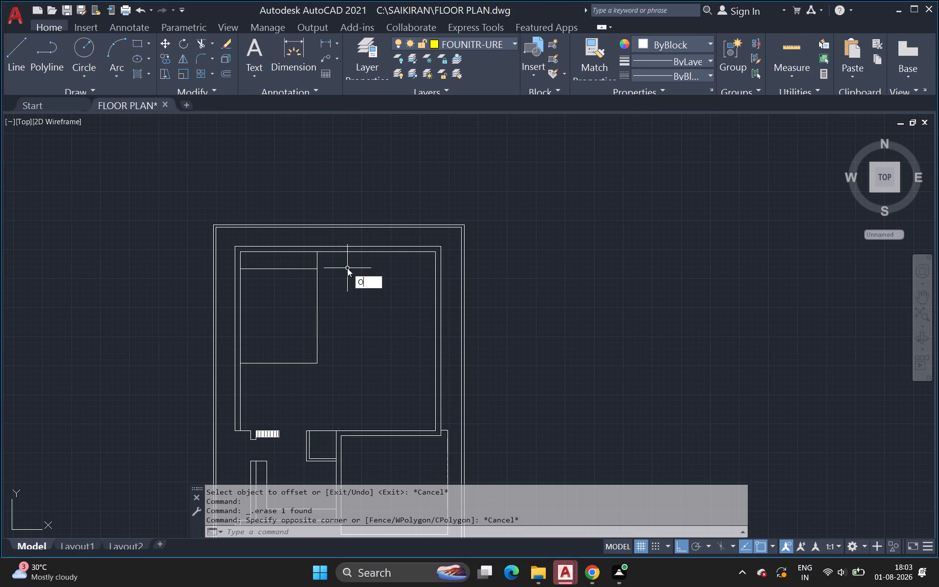
pyautogui.press('Return')
pyautogui.scroll(3, 316, 279)
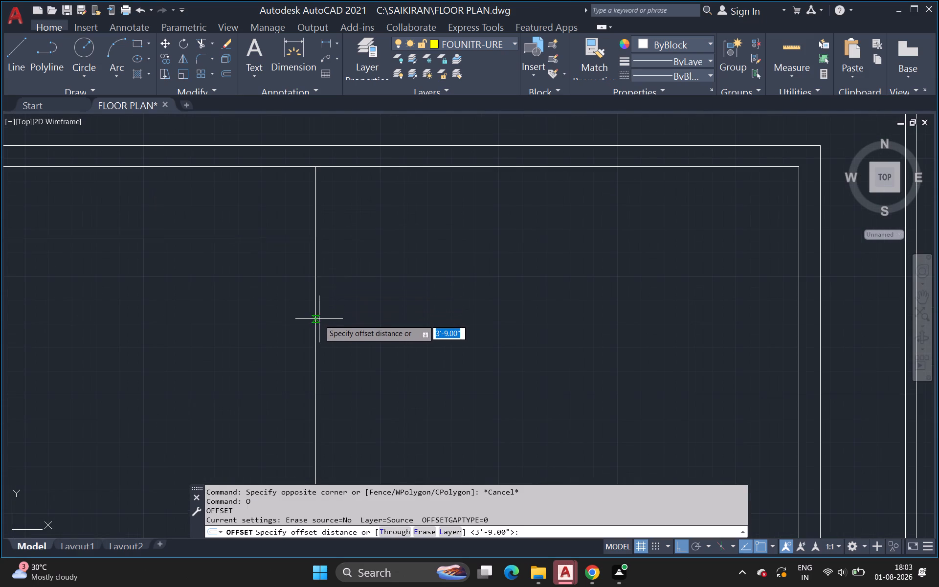
pyautogui.moveTo(316, 328); pyautogui.dragTo(306, 225, button='middle')
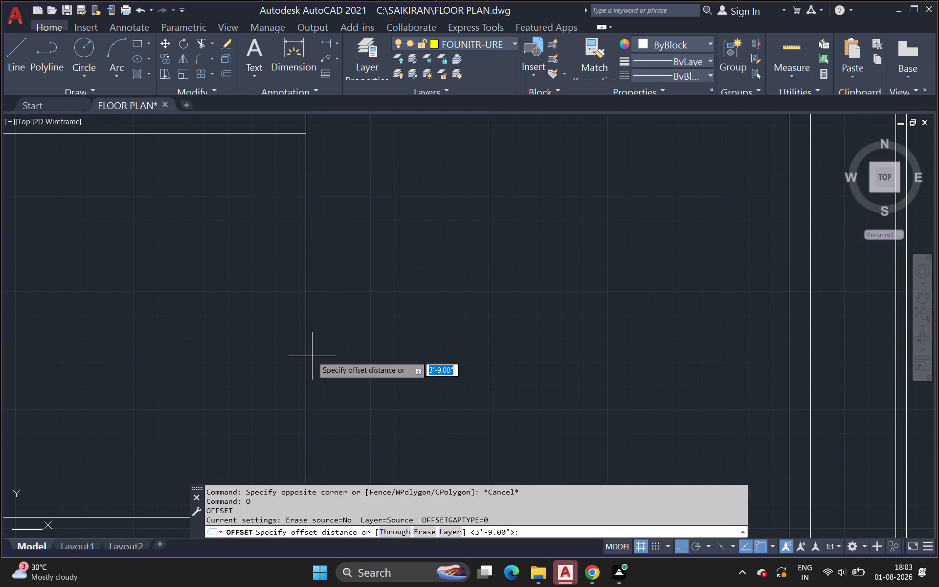
pyautogui.click(306, 360)
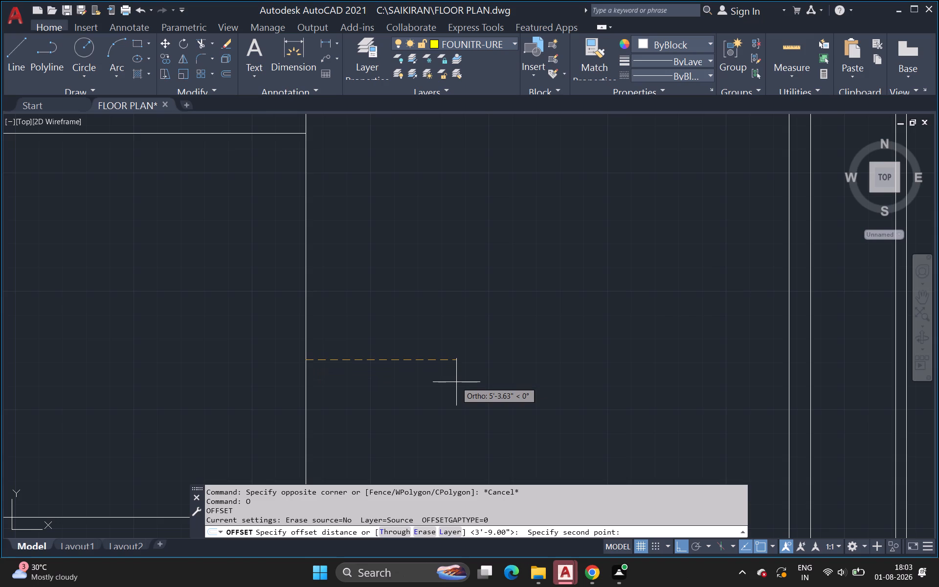
pyautogui.press('4')
pyautogui.write('.5')
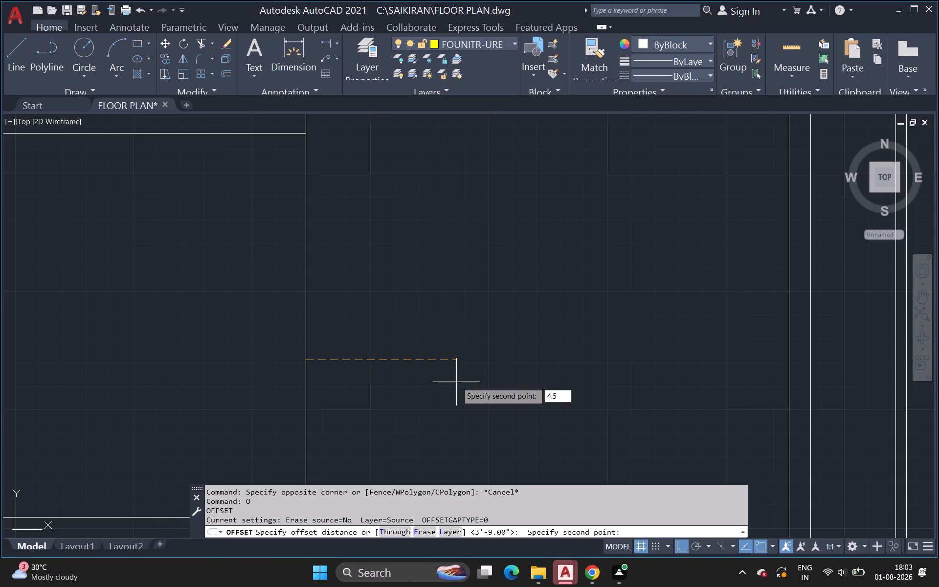
pyautogui.hotkey('shift', '"')
pyautogui.press('Return')
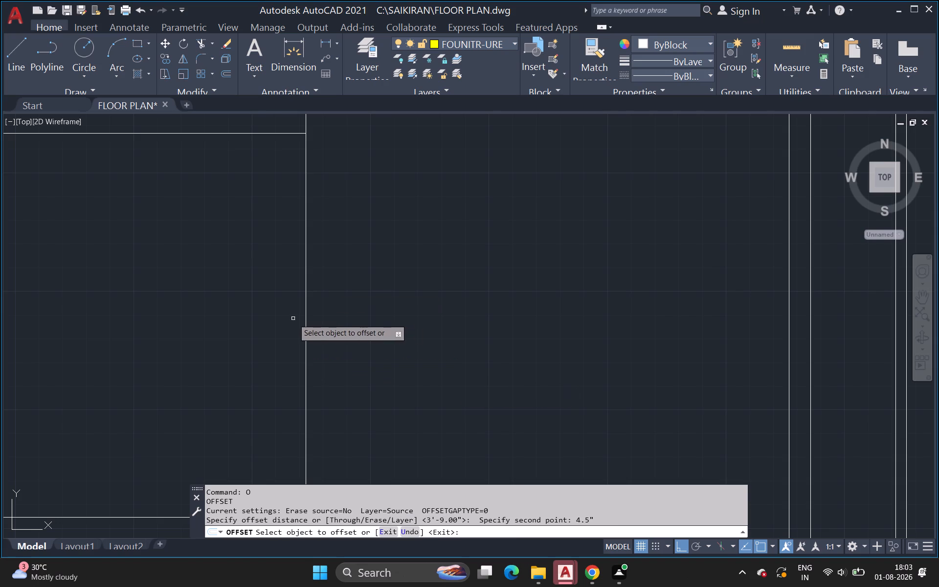
pyautogui.click(304, 316)
pyautogui.click(320, 317)
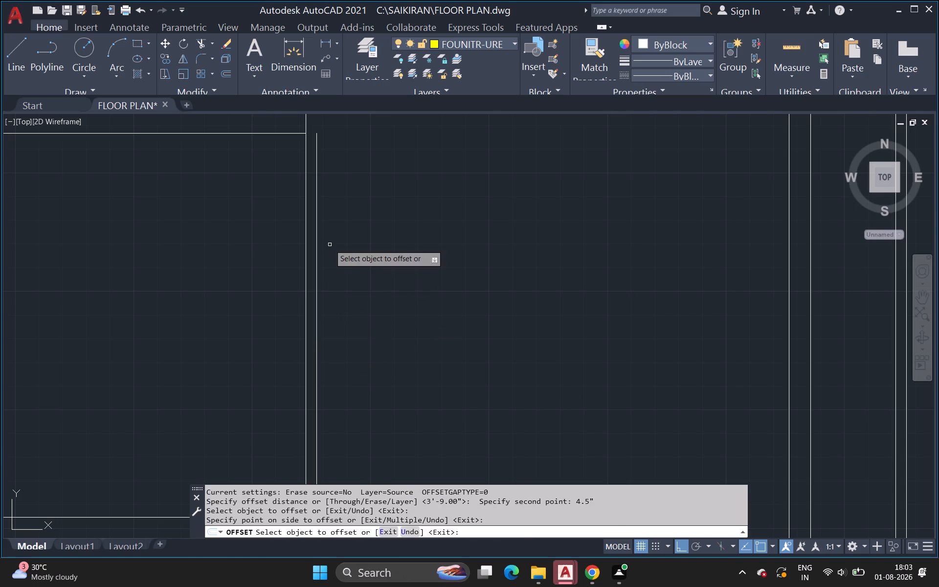
# Offset the narrow upper strip's right end line to the right by the same 4.5" and end the Offset command.
pyautogui.scroll(-2, 330, 245)
pyautogui.moveTo(331, 247); pyautogui.dragTo(326, 390, button='middle')
pyautogui.scroll(1, 326, 390)
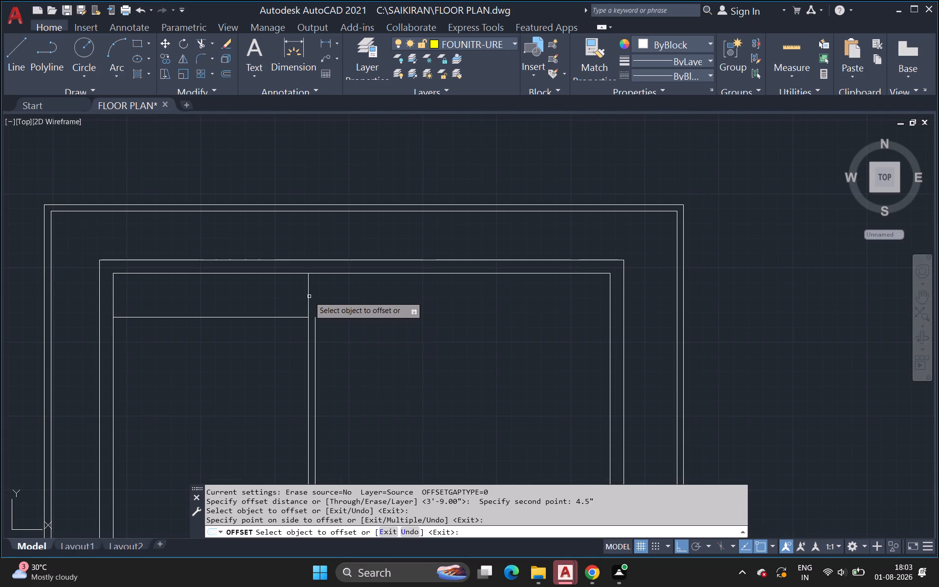
pyautogui.click(308, 296)
pyautogui.click(320, 297)
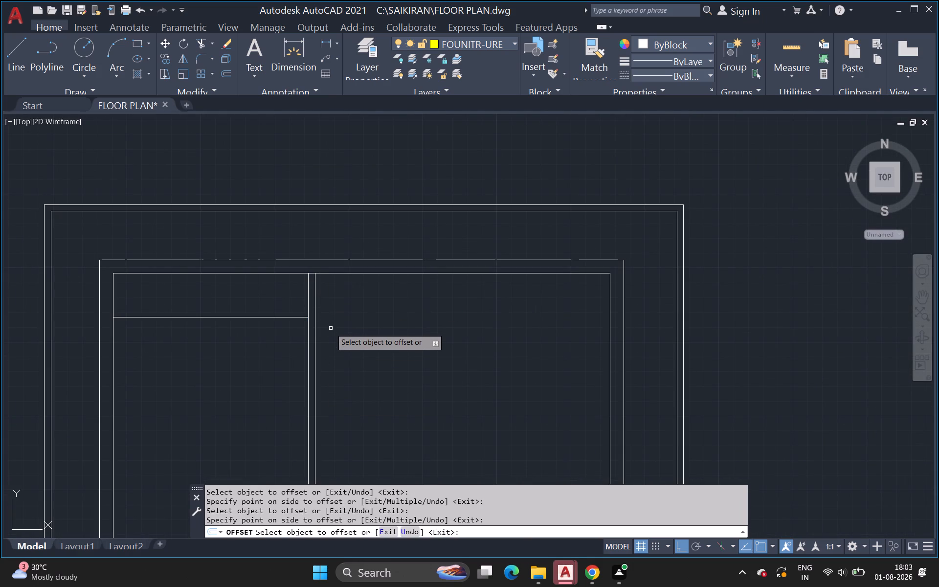
pyautogui.press('Escape')
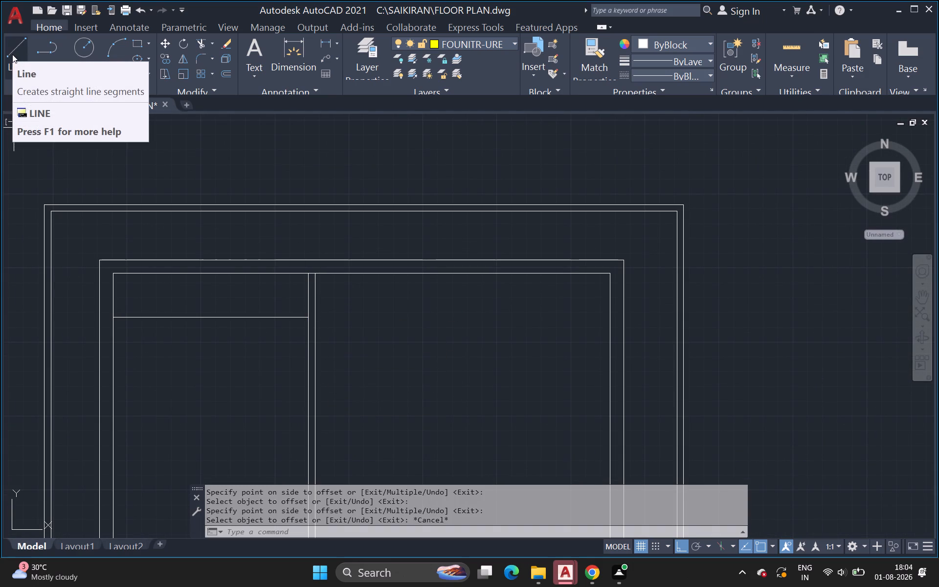
# Draw a short horizontal line across the room's new right wall, slightly below the 11' line, and end the Line command.
pyautogui.click(12, 54)
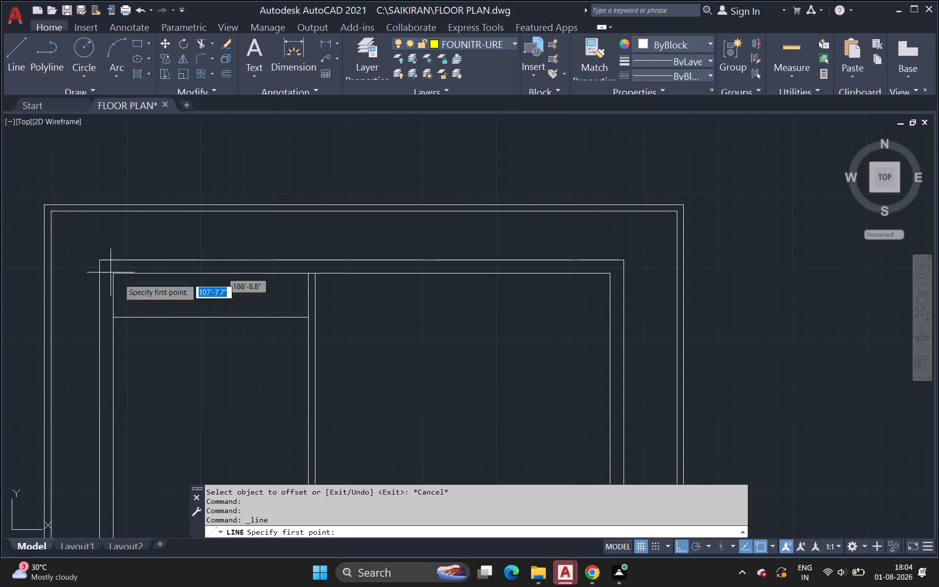
pyautogui.scroll(2, 290, 369)
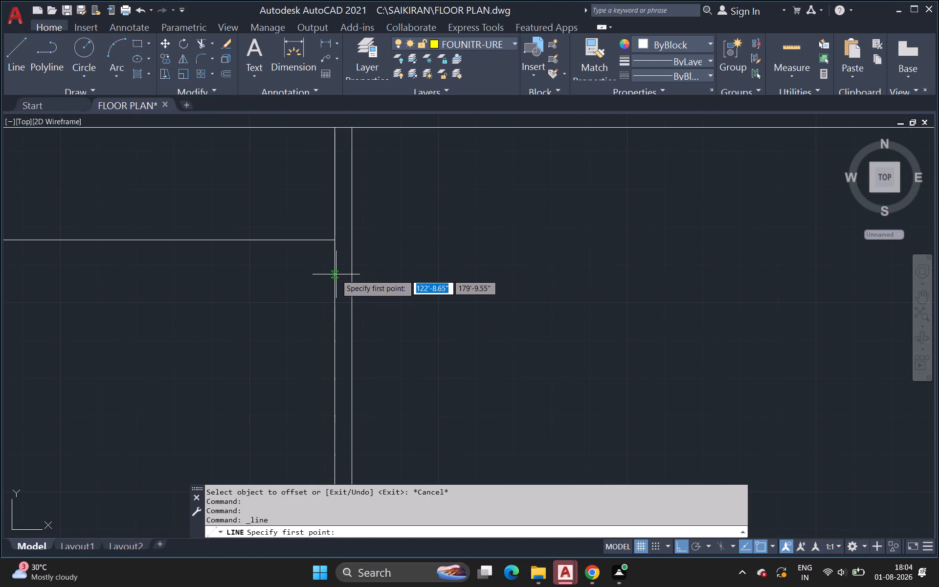
pyautogui.click(334, 274)
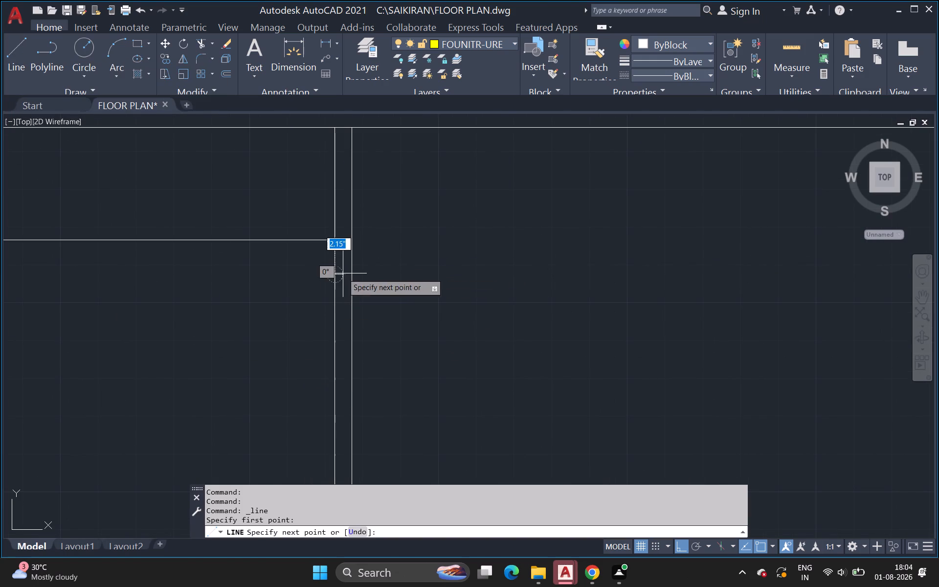
pyautogui.click(353, 273)
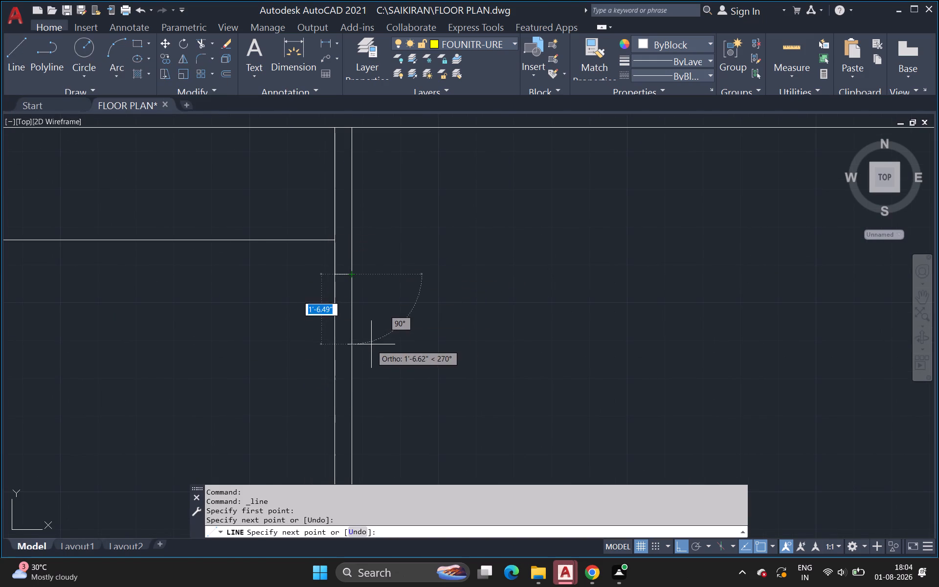
pyautogui.press('space')
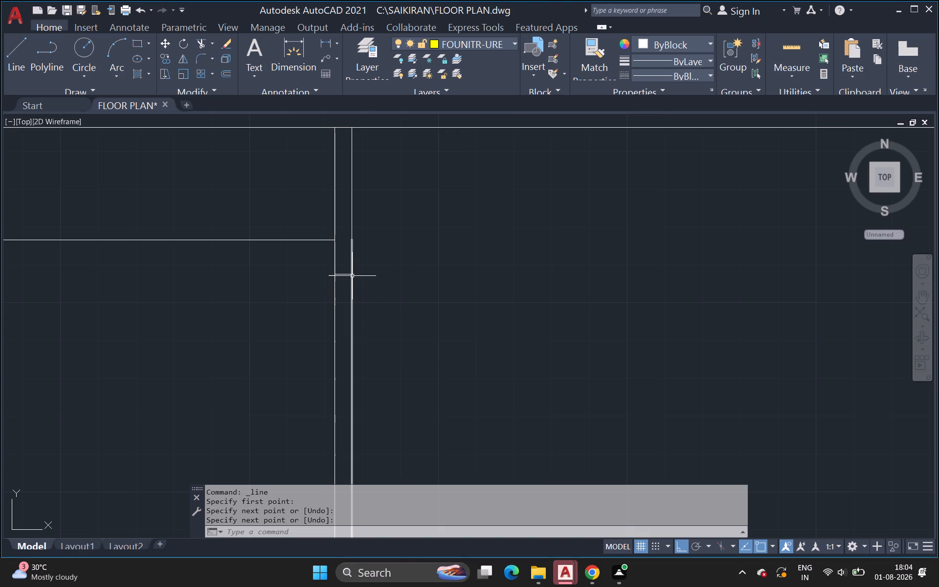
# Draw a line 2' down from the short crossline's right end and back across the wall to its inner face, ending the Line command.
pyautogui.press('l')
pyautogui.press('space')
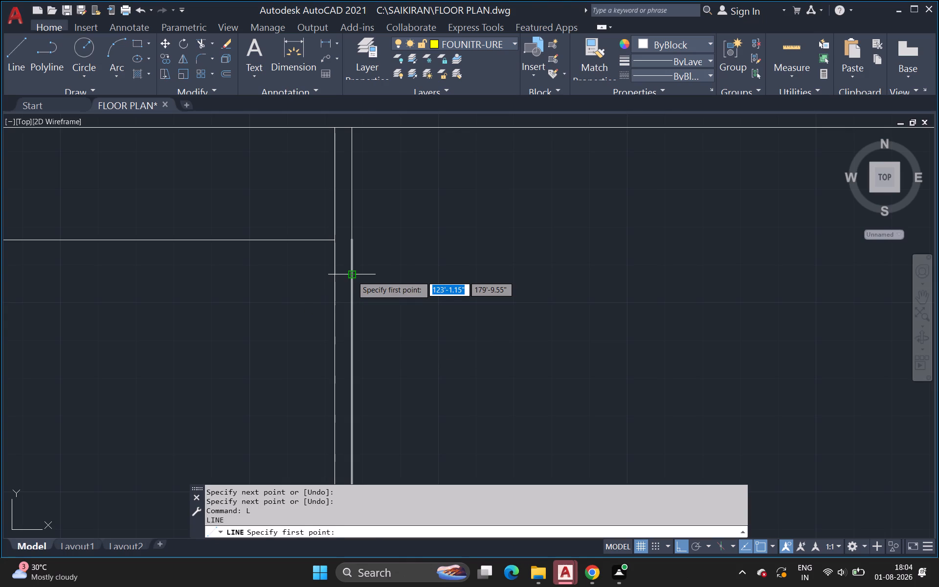
pyautogui.click(352, 276)
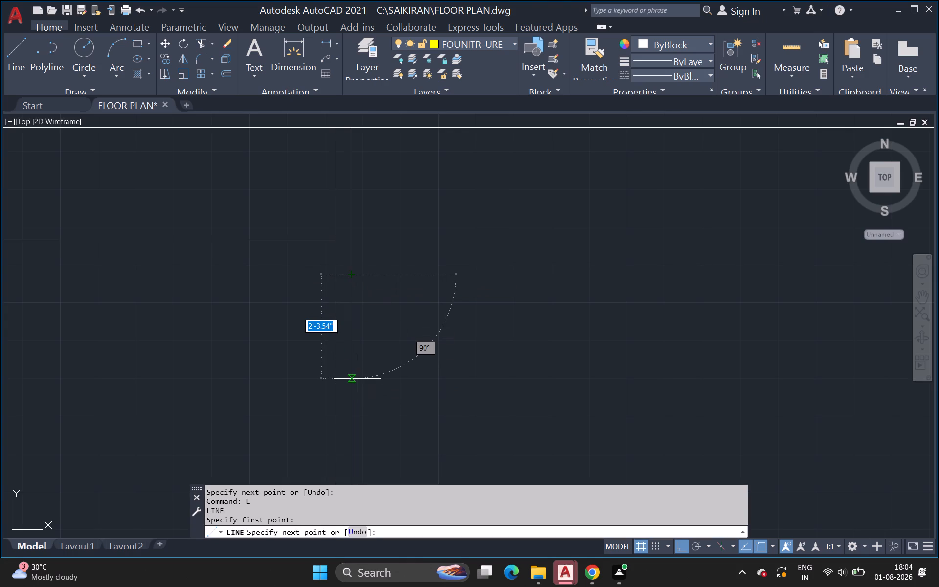
pyautogui.press('2')
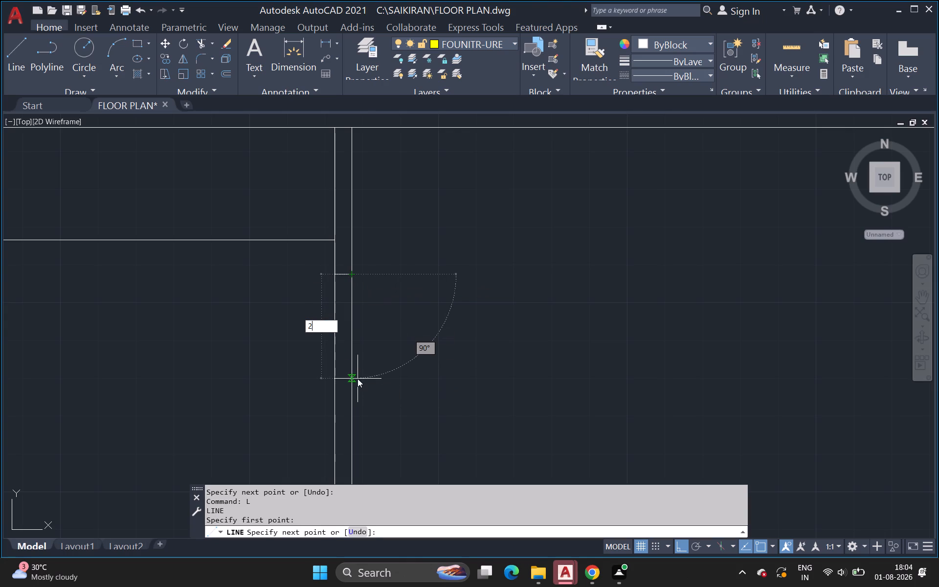
pyautogui.press("'")
pyautogui.press('Return')
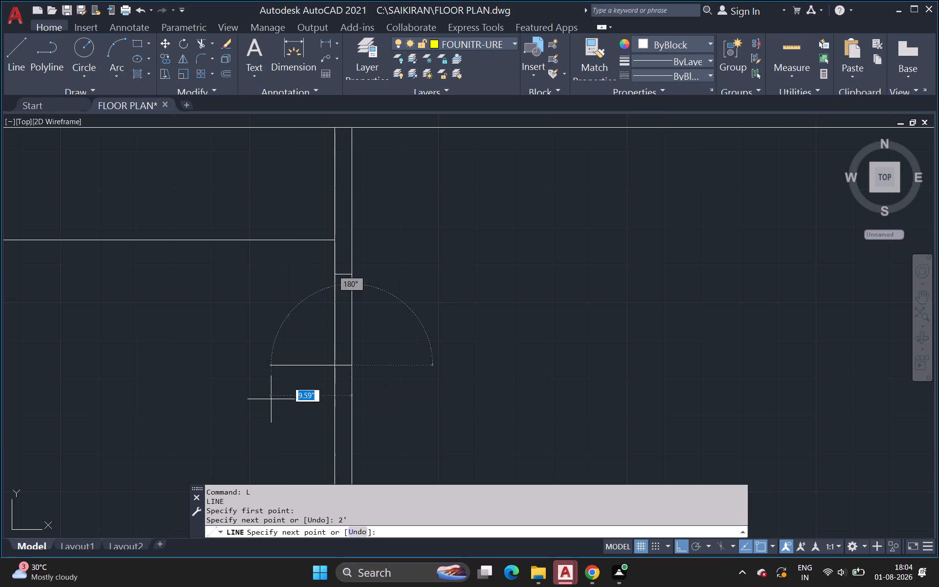
pyautogui.click(336, 364)
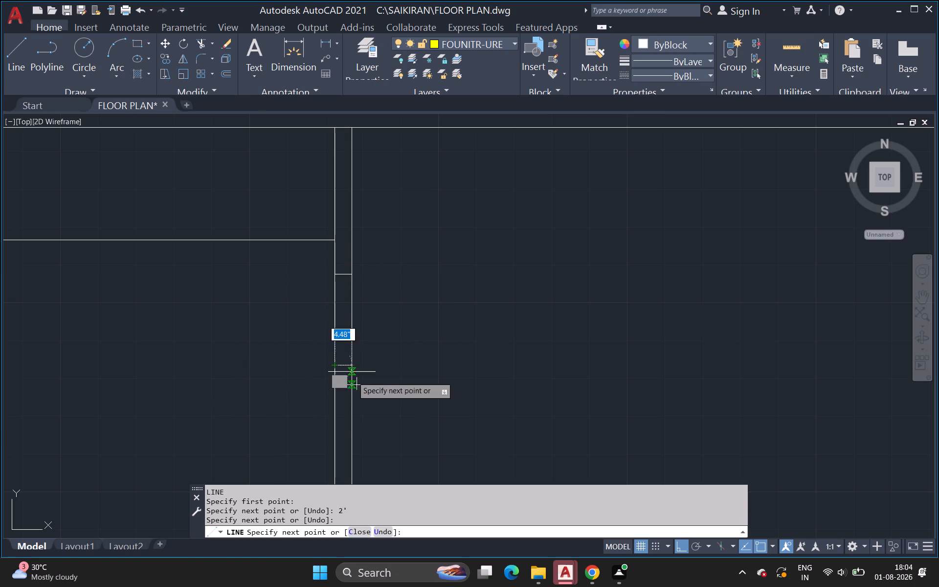
pyautogui.press('space')
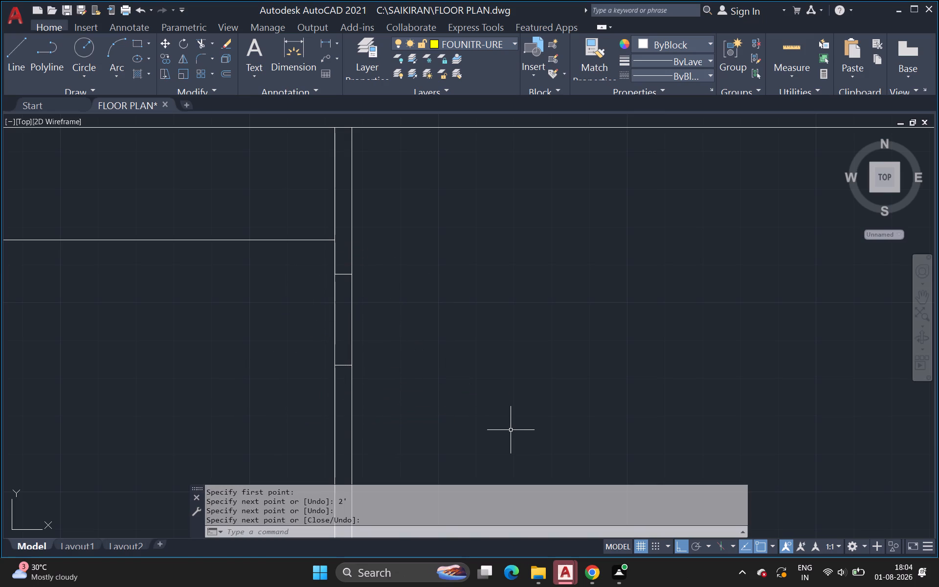
# Trim both faces of the room's right wall between the two crosslines to open the 2' gap, ending the Trim command.
pyautogui.press('t')
pyautogui.press('r')
pyautogui.press("'")
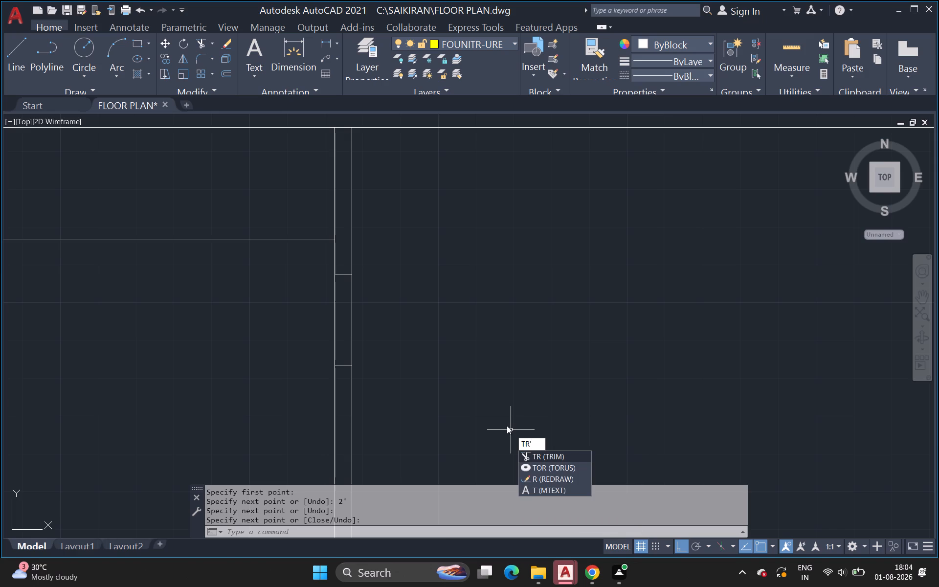
pyautogui.press('BackSpace')
pyautogui.press('Return')
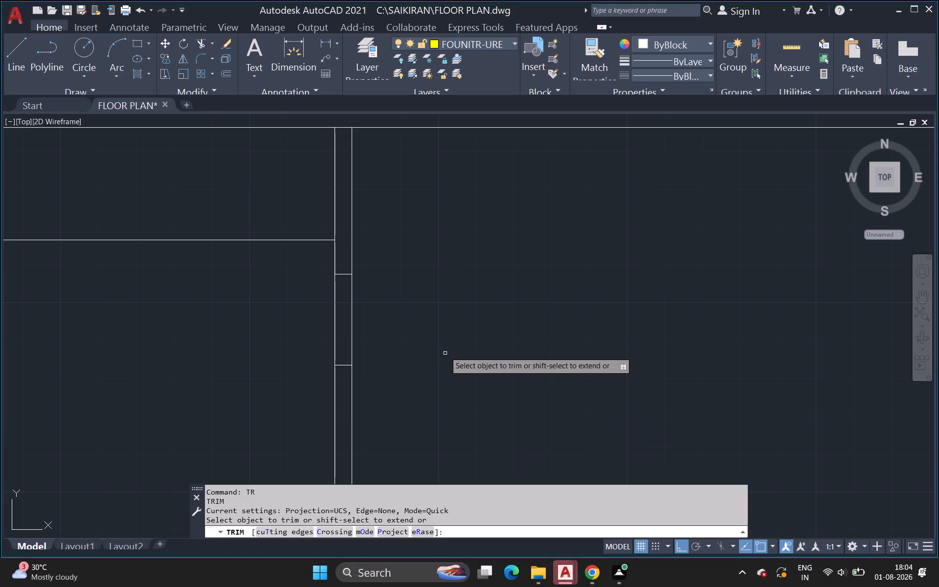
pyautogui.moveTo(400, 318); pyautogui.dragTo(156, 327)
pyautogui.scroll(-2, 366, 322)
pyautogui.moveTo(368, 322); pyautogui.dragTo(350, 271, button='middle')
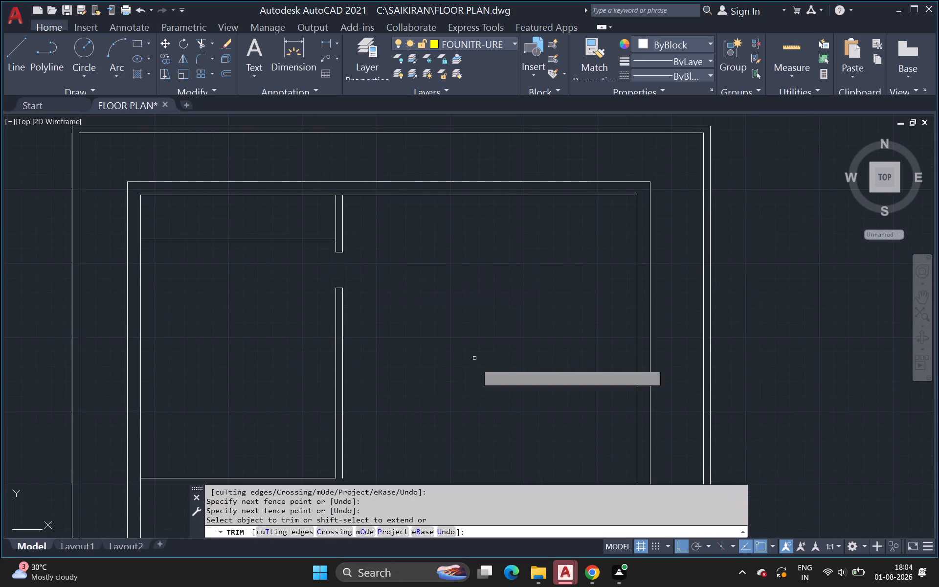
pyautogui.scroll(-2, 481, 374)
pyautogui.moveTo(481, 374); pyautogui.dragTo(376, 311, button='middle')
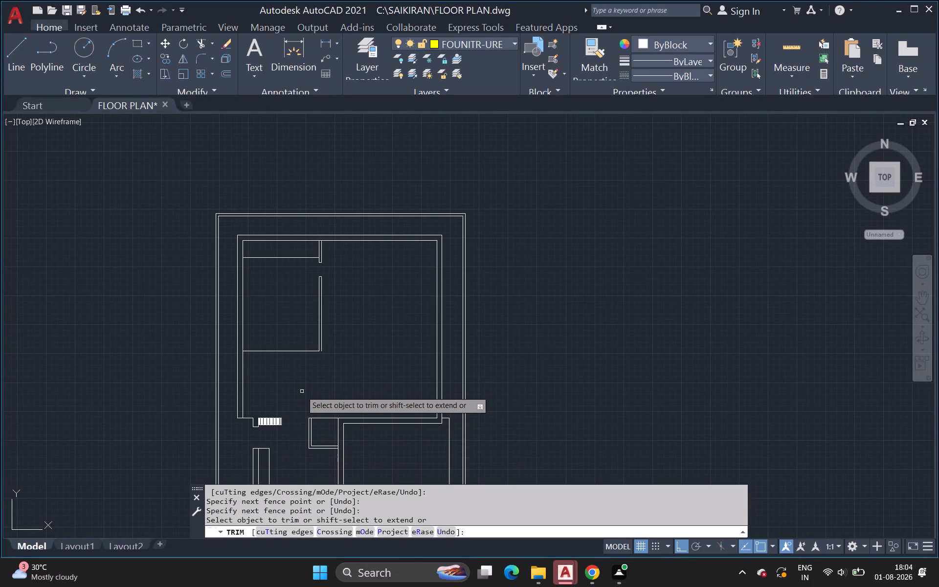
pyautogui.press('Escape')
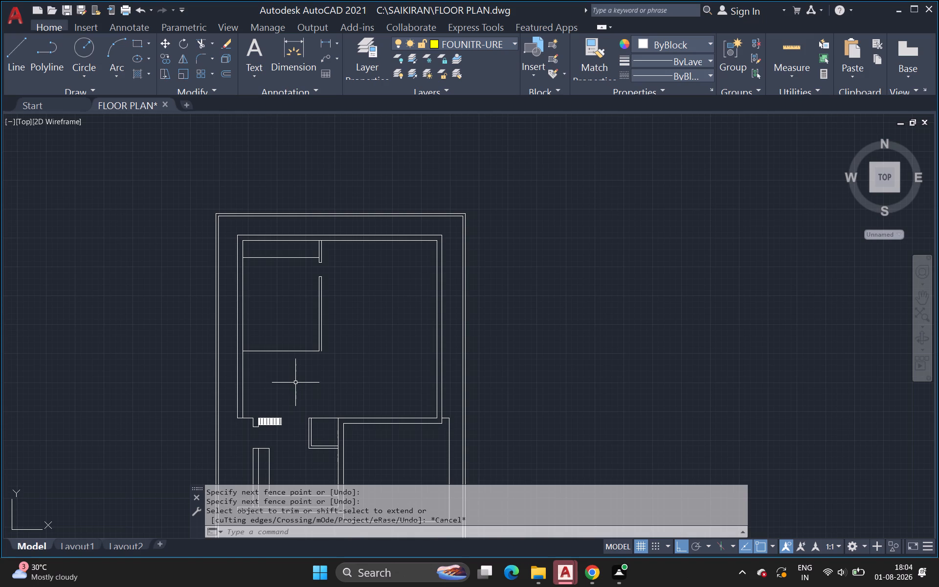
# Offset the room's bottom wall line 4.5" outward below the room and end the Offset command.
pyautogui.scroll(1, 295, 383)
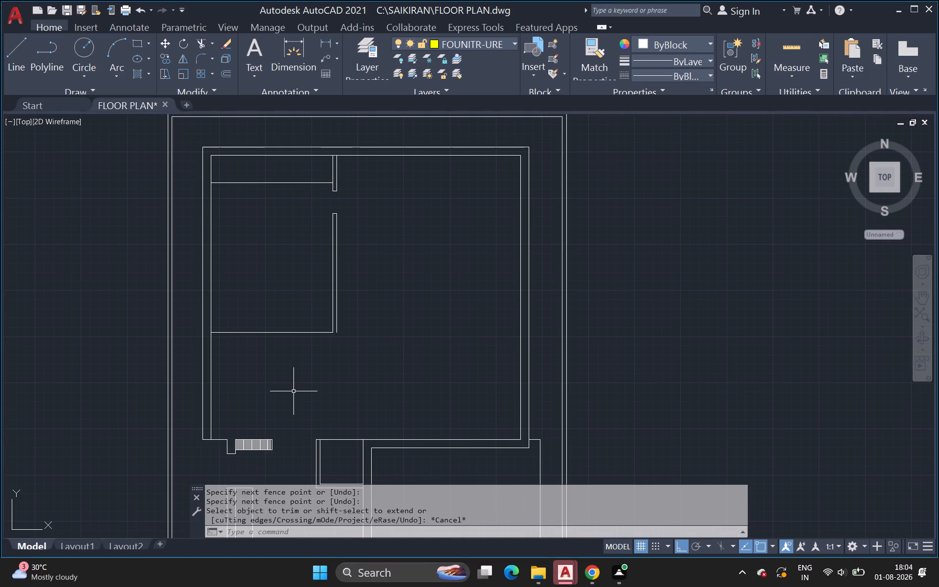
pyautogui.scroll(1, 293, 389)
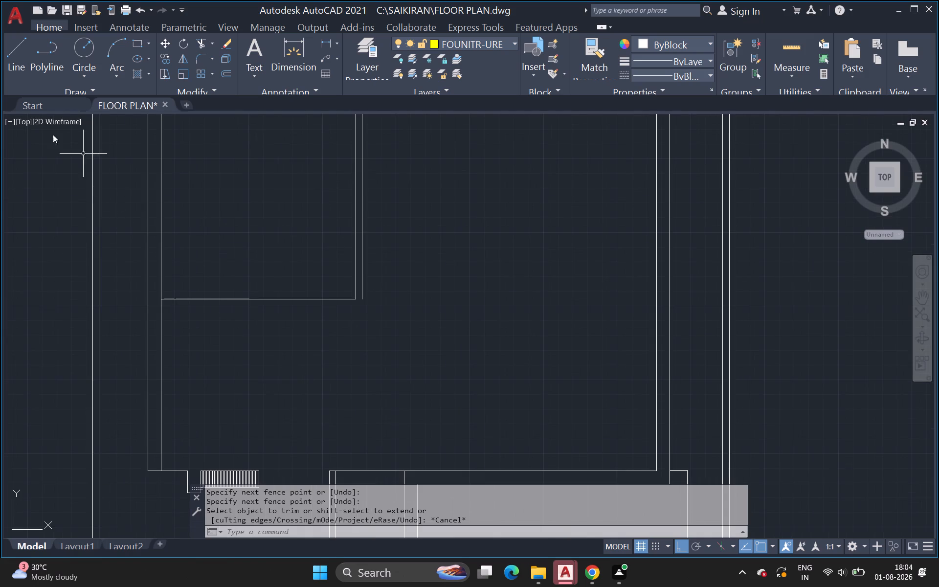
pyautogui.click(25, 63)
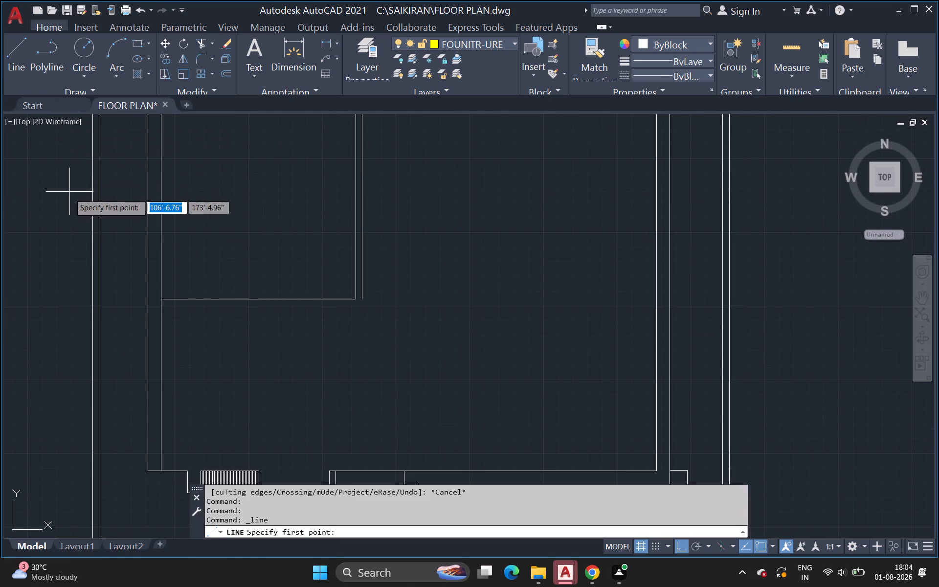
pyautogui.press('Escape')
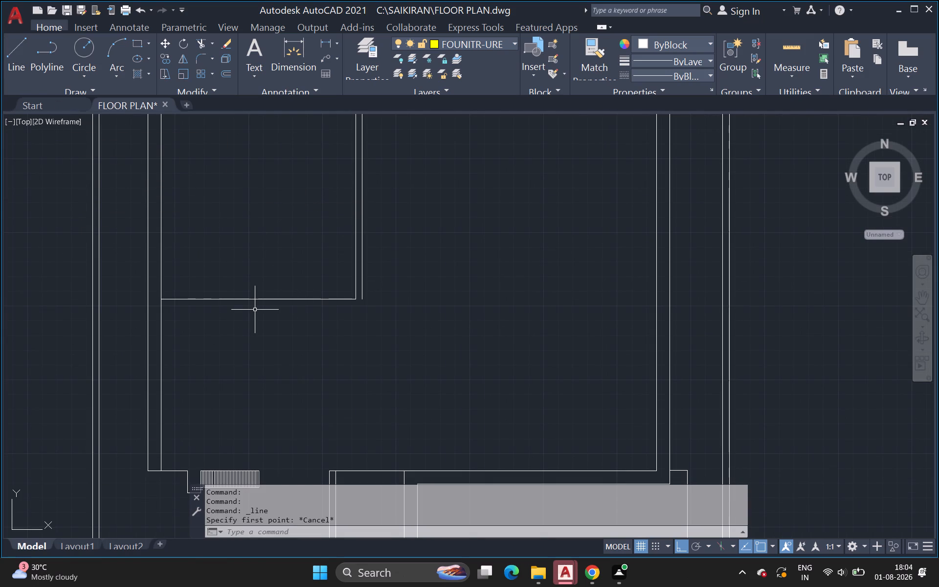
pyautogui.press('o')
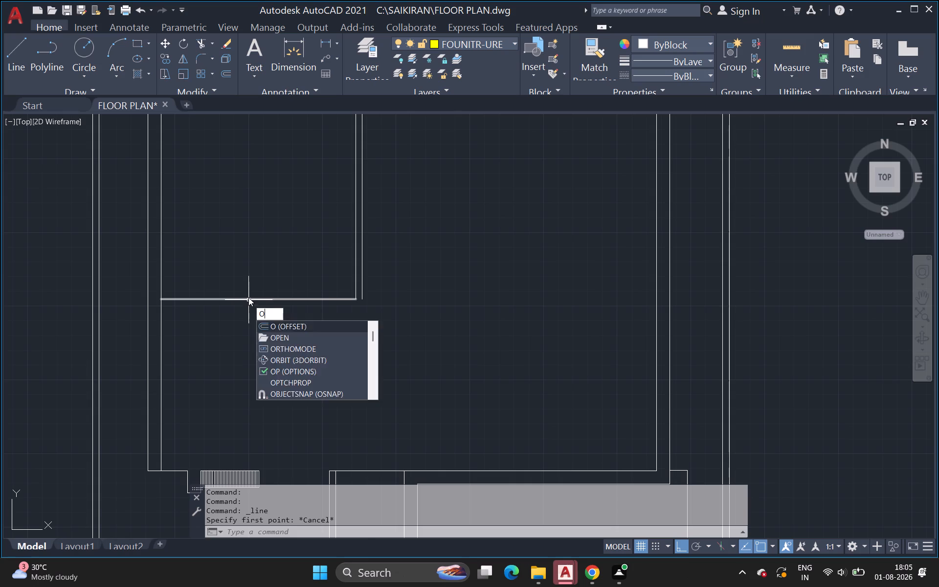
pyautogui.press('Return')
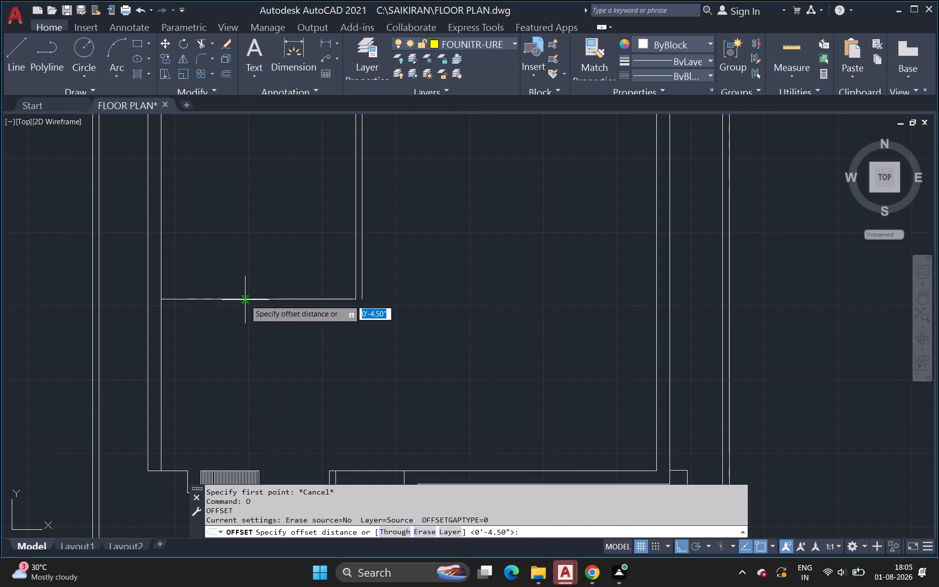
pyautogui.click(245, 300)
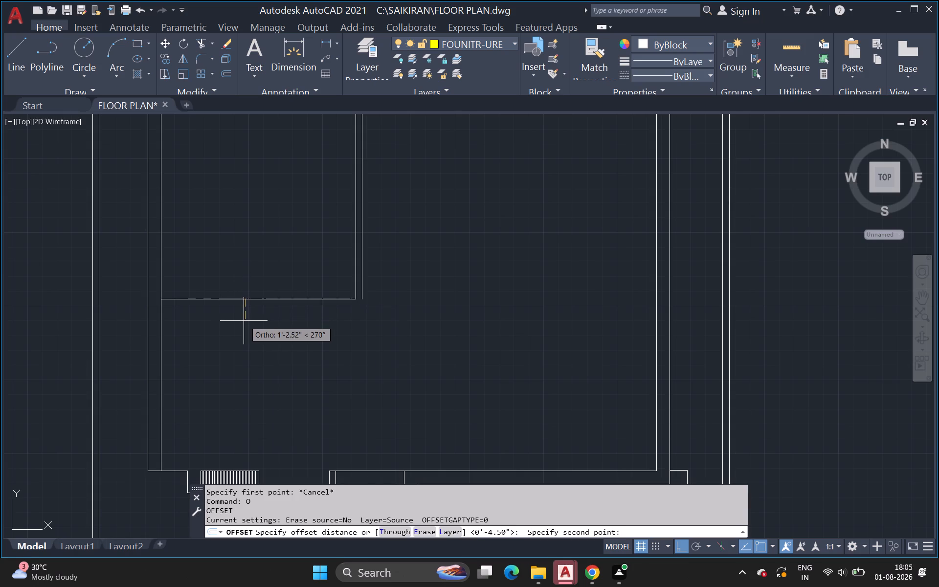
pyautogui.press('4')
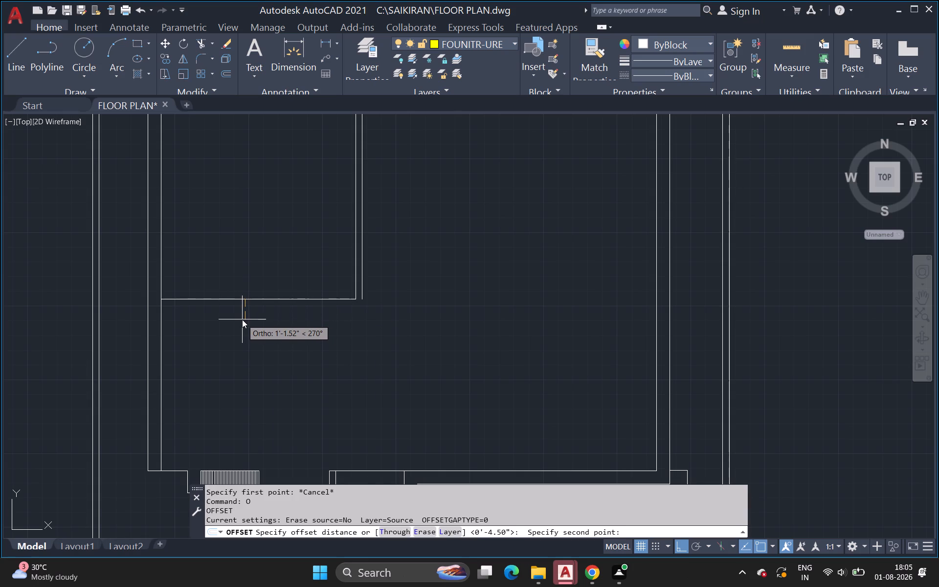
pyautogui.write('.5')
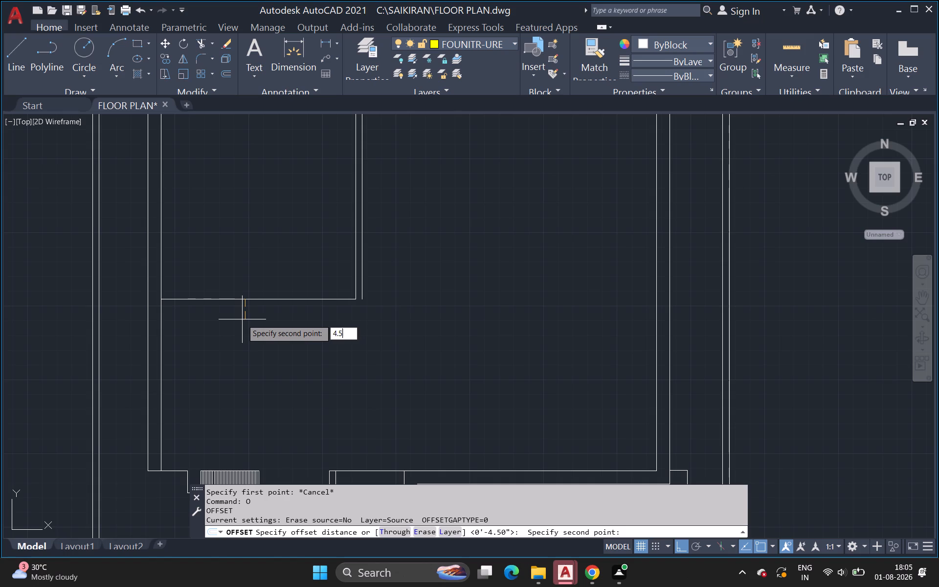
pyautogui.hotkey('shift', '"')
pyautogui.press('Return')
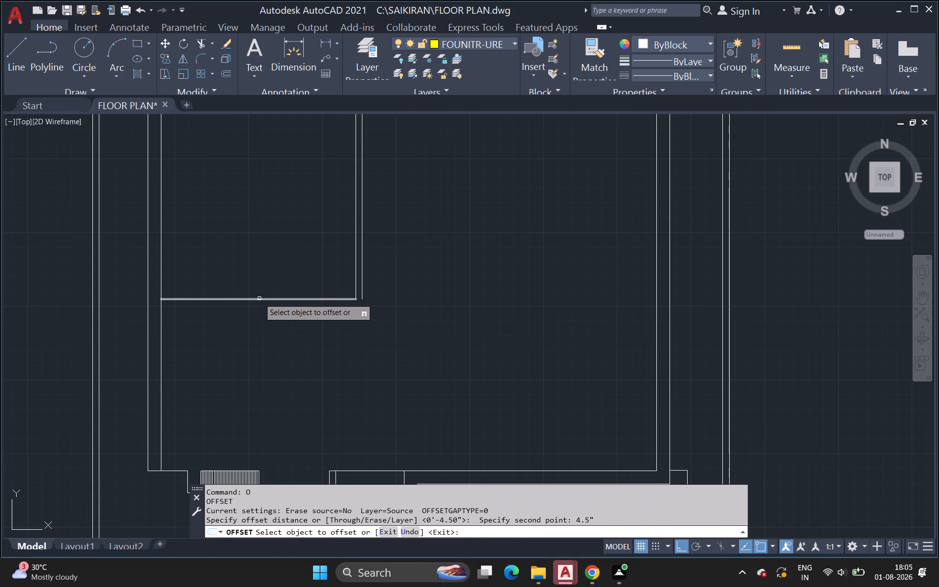
pyautogui.click(260, 298)
pyautogui.click(262, 316)
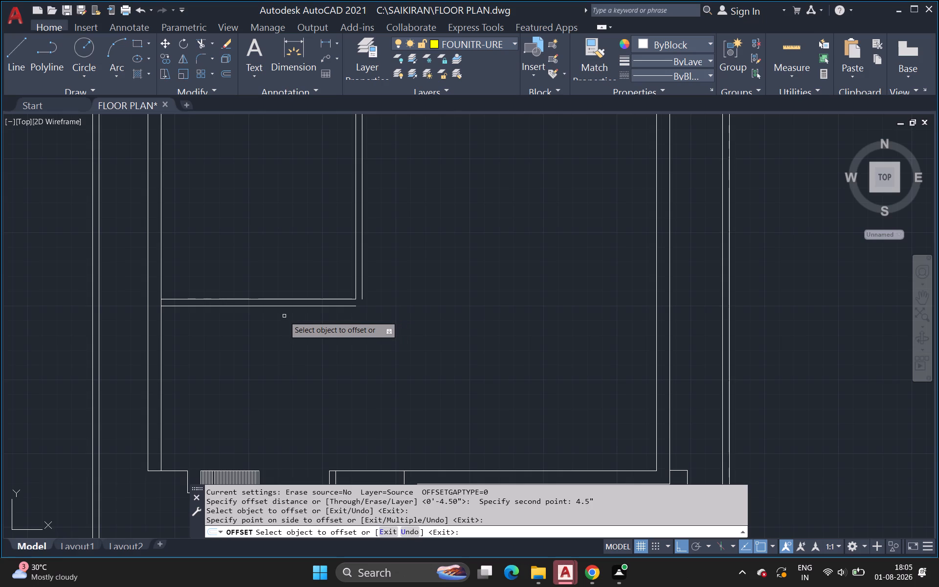
pyautogui.scroll(-1, 283, 327)
pyautogui.moveTo(282, 330); pyautogui.dragTo(278, 331, button='middle')
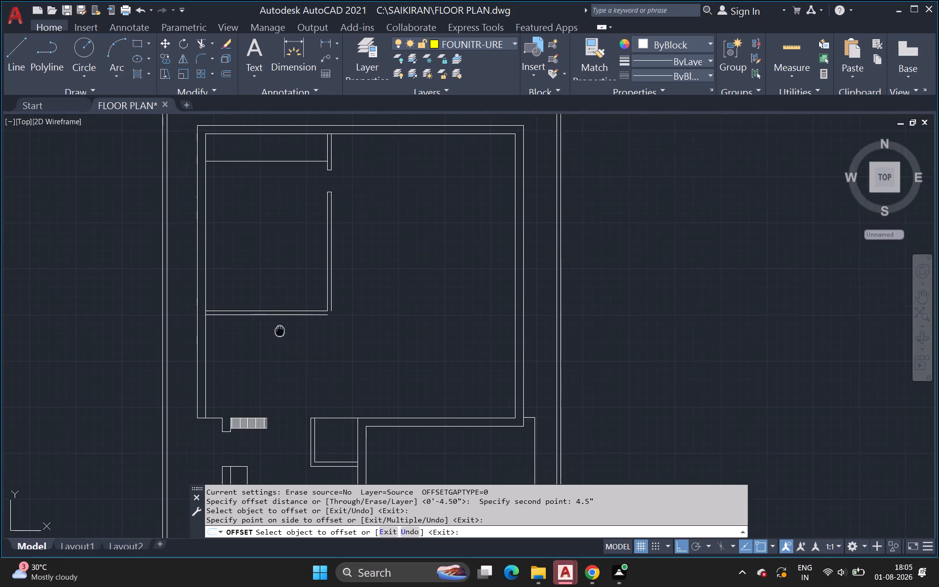
pyautogui.moveTo(278, 331); pyautogui.dragTo(230, 335, button='middle')
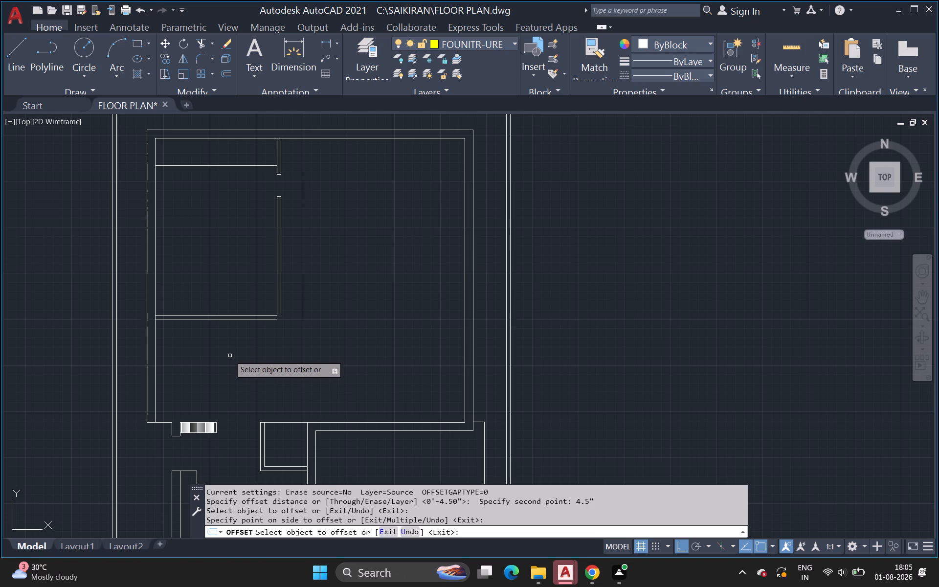
pyautogui.scroll(-1, 230, 356)
pyautogui.moveTo(230, 356); pyautogui.dragTo(206, 353, button='middle')
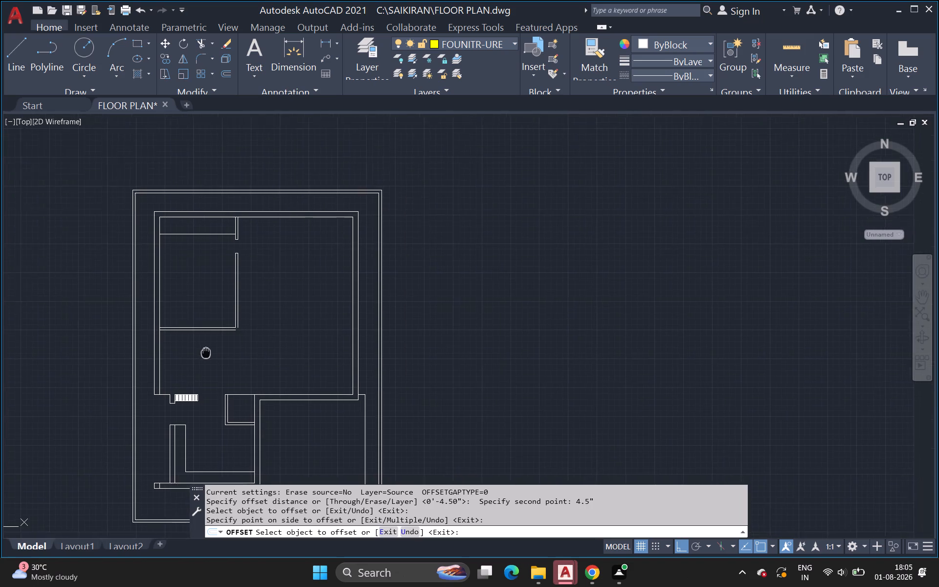
pyautogui.moveTo(206, 353); pyautogui.dragTo(168, 345, button='middle')
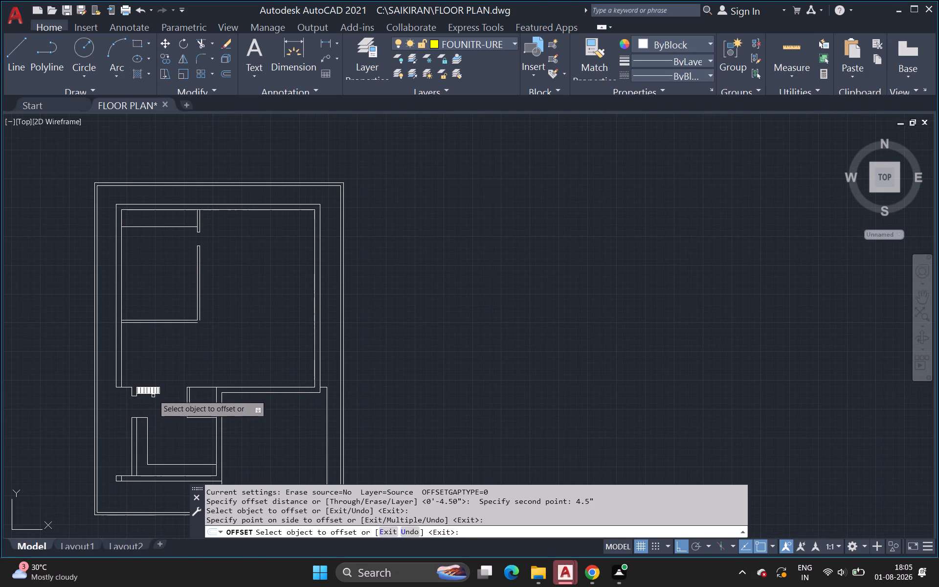
pyautogui.press('Escape')
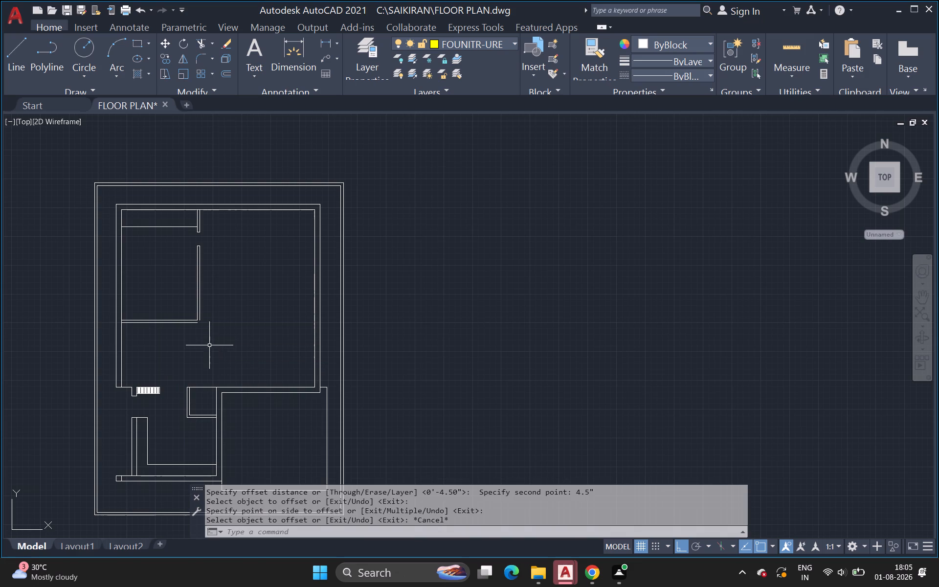
# Fillet the outer bottom wall line and outer right wall line into a square corner at the room's lower-right.
pyautogui.click(200, 55)
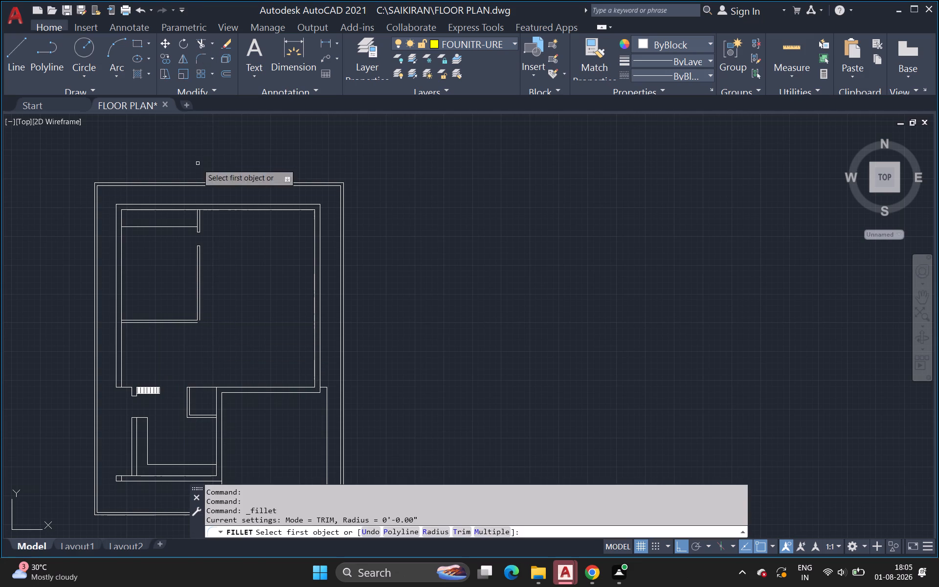
pyautogui.scroll(3, 202, 334)
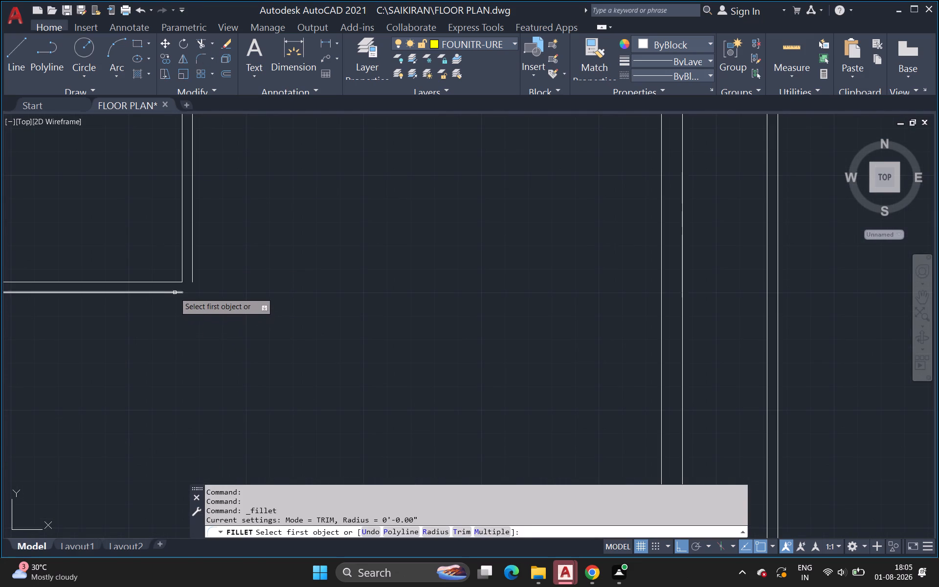
pyautogui.click(175, 292)
pyautogui.click(193, 274)
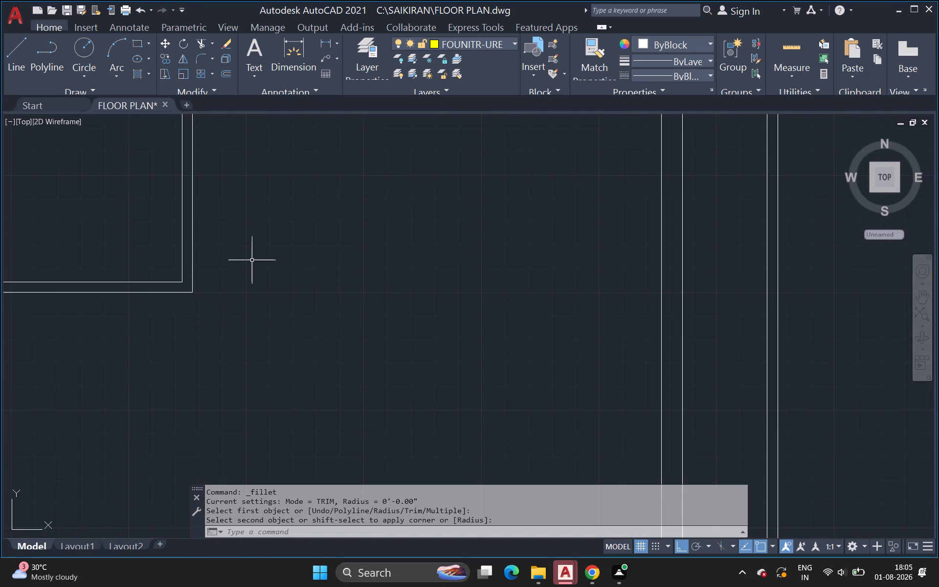
# Mark a 2' opening in the bottom wall near the lower-right corner: line across the wall, 2' left, back to the inner face.
pyautogui.scroll(-2, 247, 290)
pyautogui.moveTo(246, 293); pyautogui.dragTo(252, 249, button='middle')
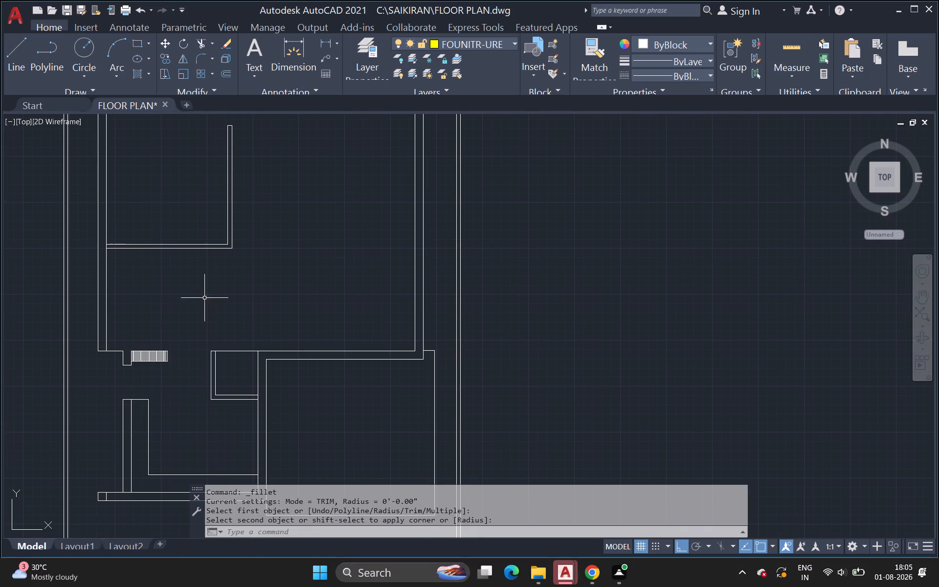
pyautogui.moveTo(222, 281); pyautogui.dragTo(214, 323, button='middle')
pyautogui.scroll(-1, 222, 281)
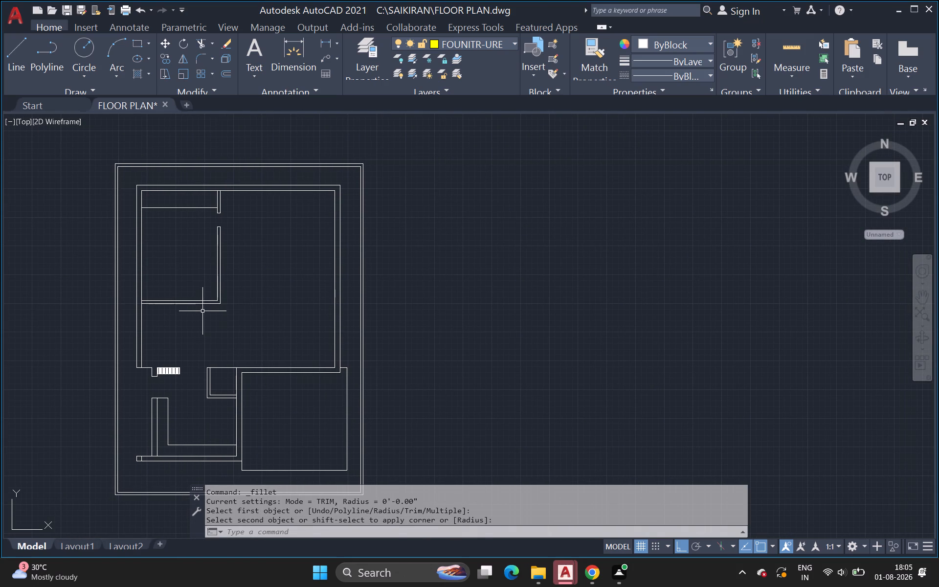
pyautogui.click(22, 43)
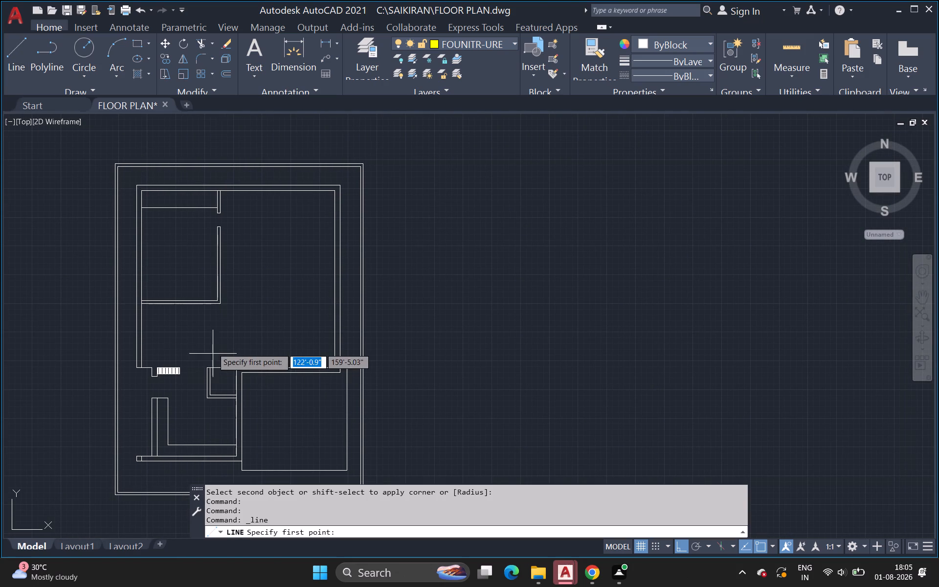
pyautogui.scroll(1, 213, 344)
pyautogui.scroll(2, 208, 274)
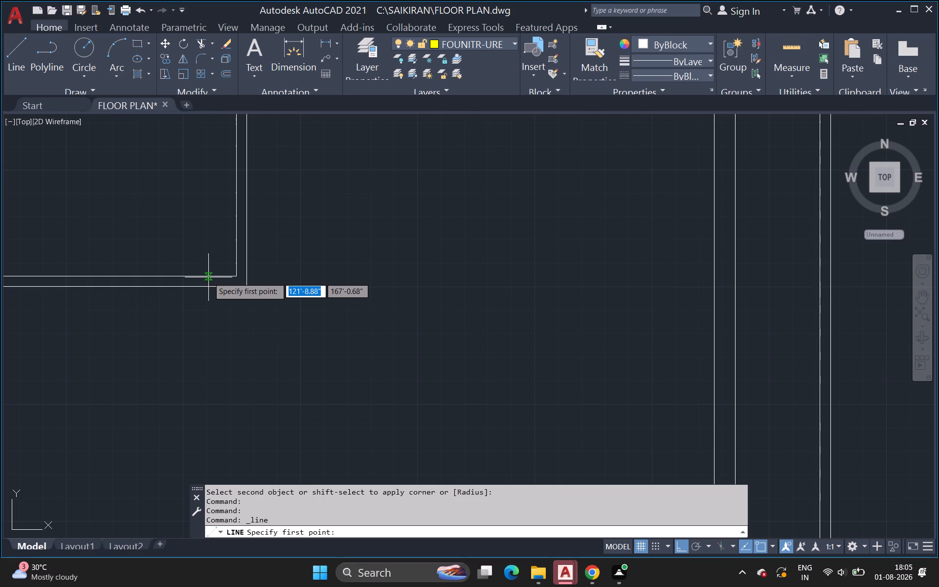
pyautogui.click(208, 276)
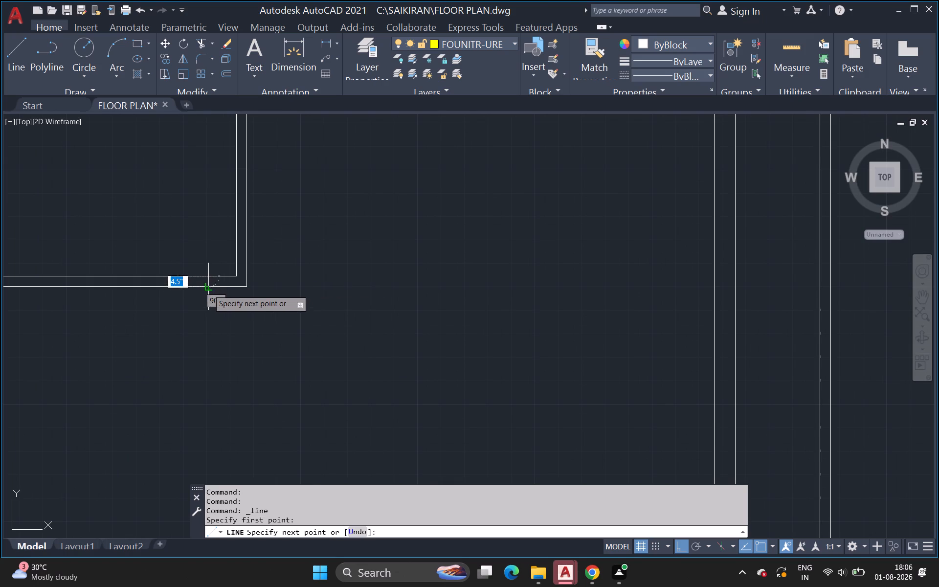
pyautogui.click(208, 290)
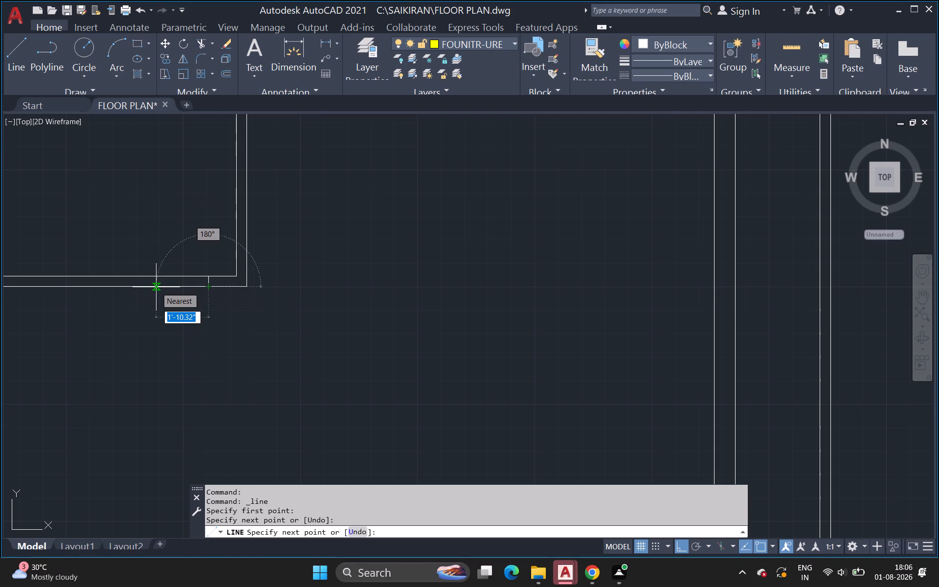
pyautogui.press('2')
pyautogui.press("'")
pyautogui.press('Return')
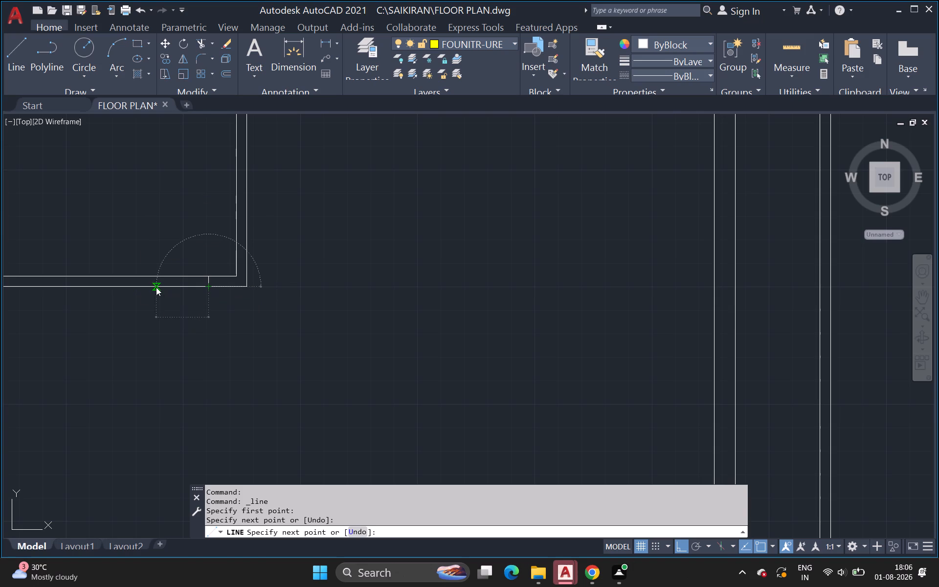
pyautogui.click(155, 278)
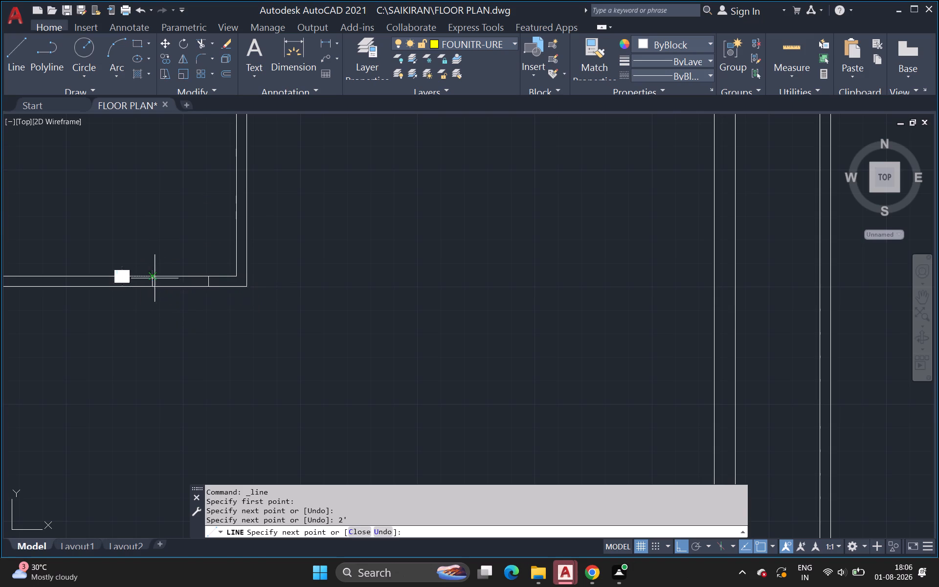
pyautogui.press('Escape')
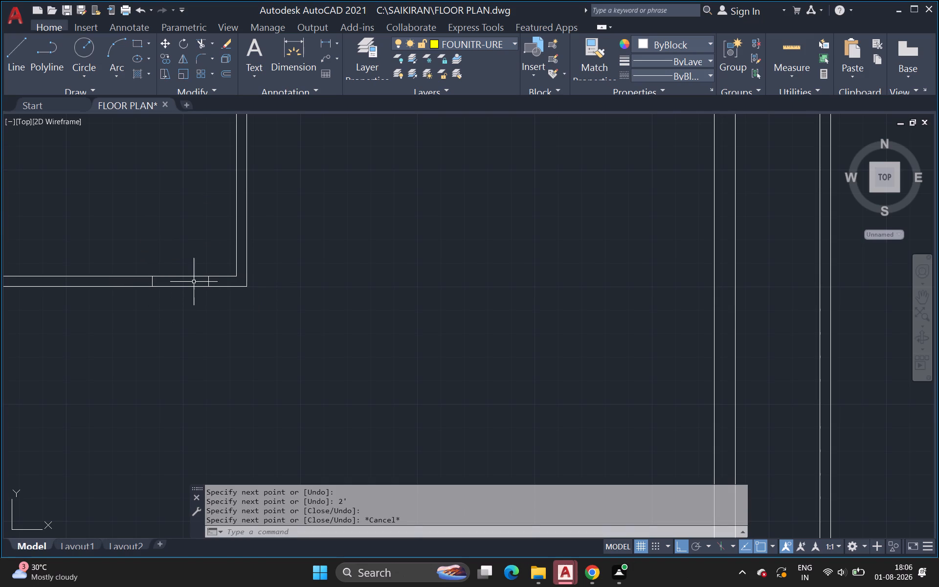
# Trim both faces of the bottom wall between the two crosslines to open the 2' gap.
pyautogui.press('t')
pyautogui.press('r')
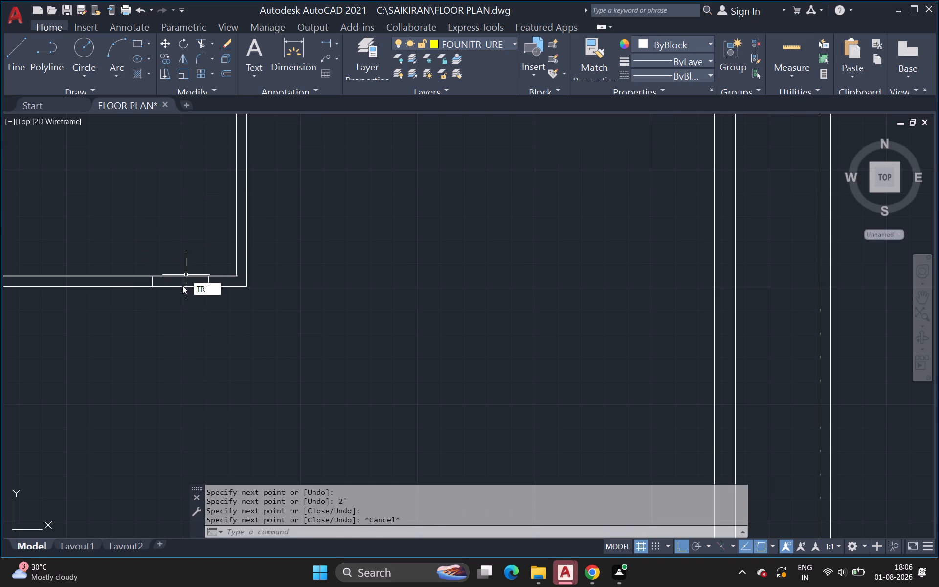
pyautogui.press('Return')
pyautogui.moveTo(179, 260); pyautogui.dragTo(179, 412)
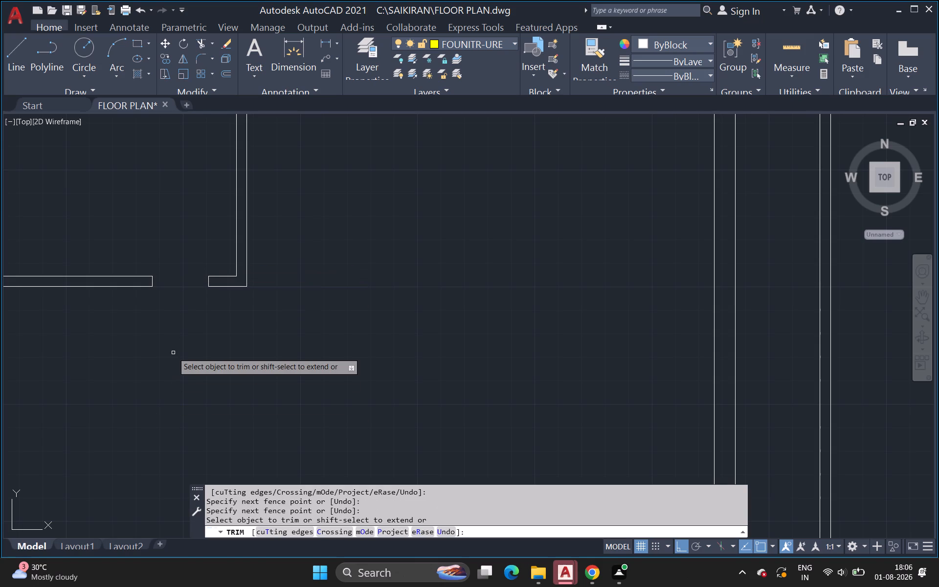
# Draw lines from the lower jamb of the upper-left room's right-wall opening: 4'6" right, then up to the top wall's inner face.
pyautogui.press('Escape')
pyautogui.scroll(-2, 168, 373)
pyautogui.moveTo(166, 375); pyautogui.dragTo(148, 342, button='middle')
pyautogui.scroll(-1, 165, 361)
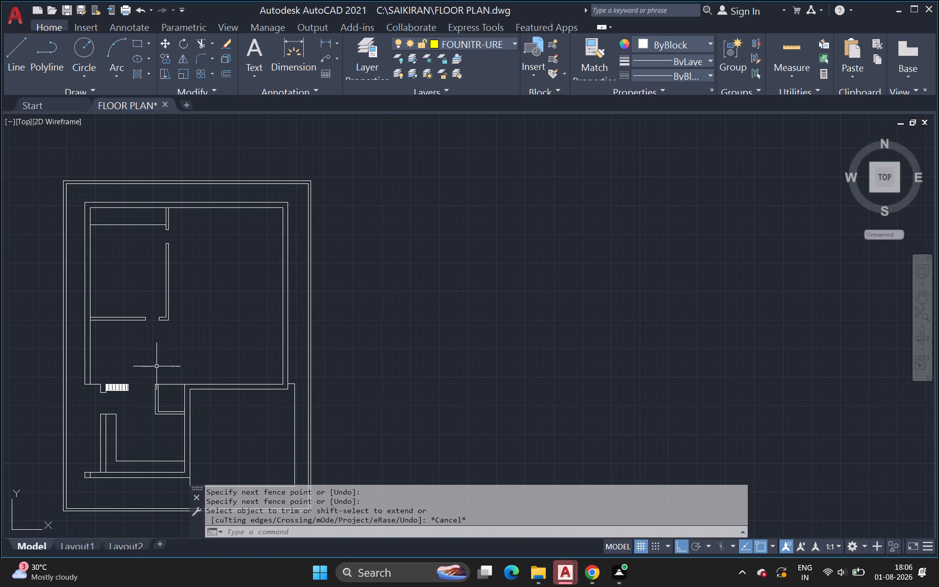
pyautogui.scroll(2, 210, 237)
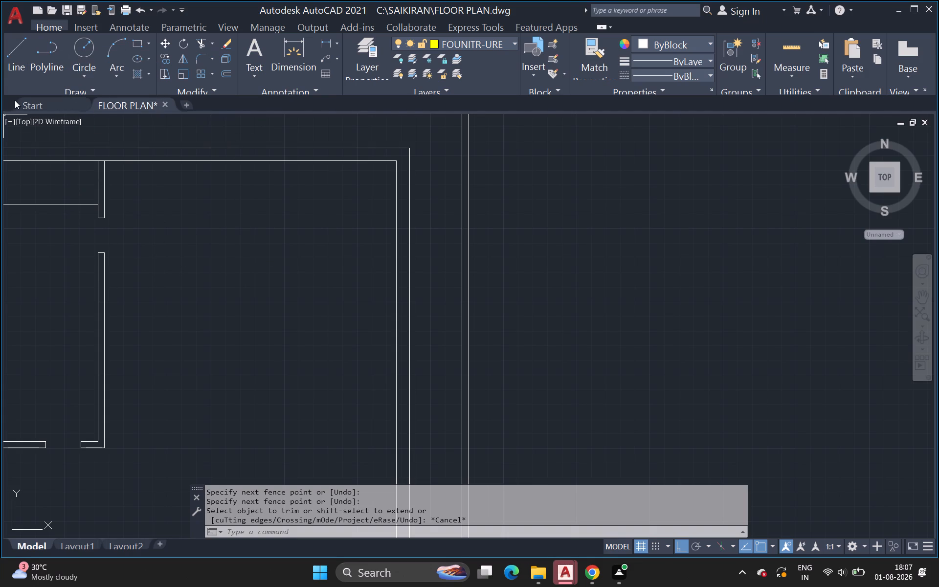
pyautogui.click(17, 57)
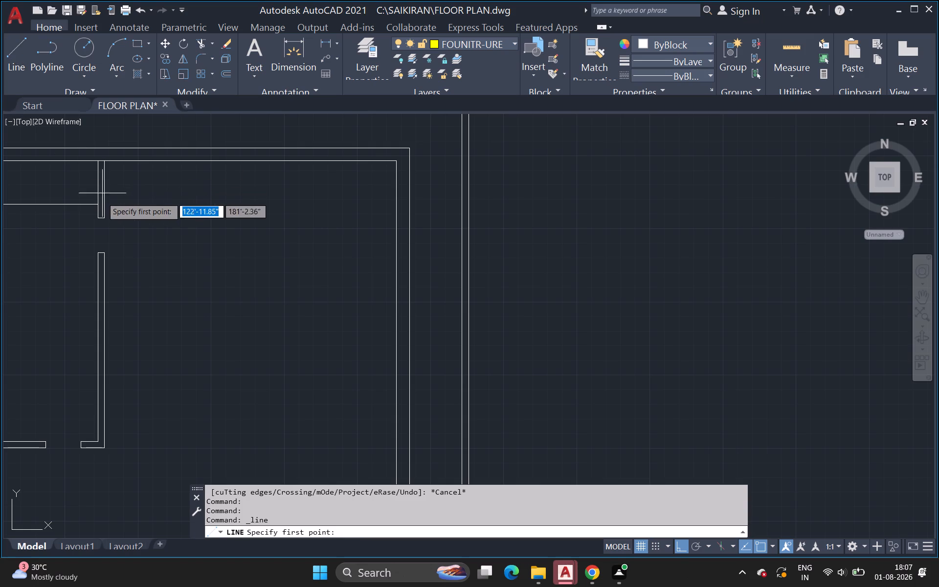
pyautogui.click(104, 256)
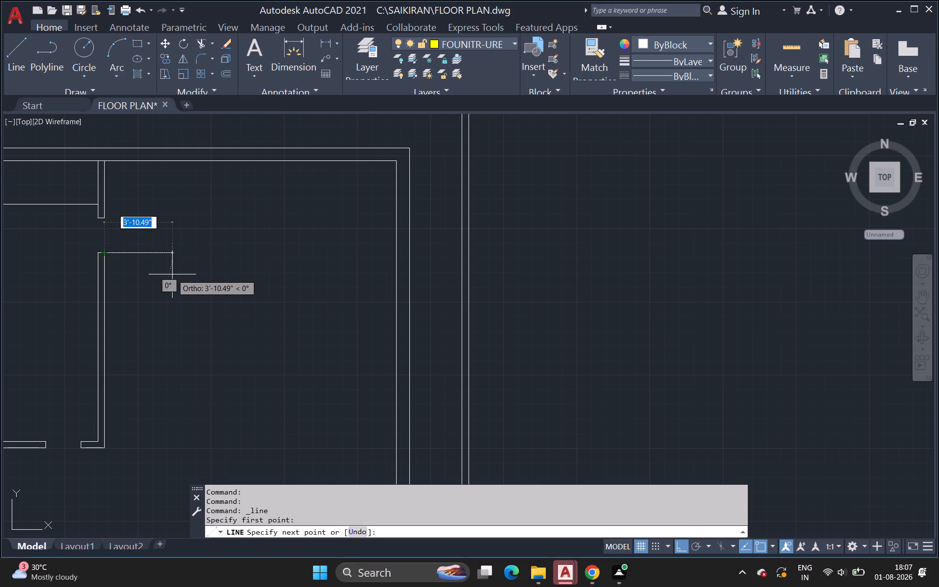
pyautogui.press('4')
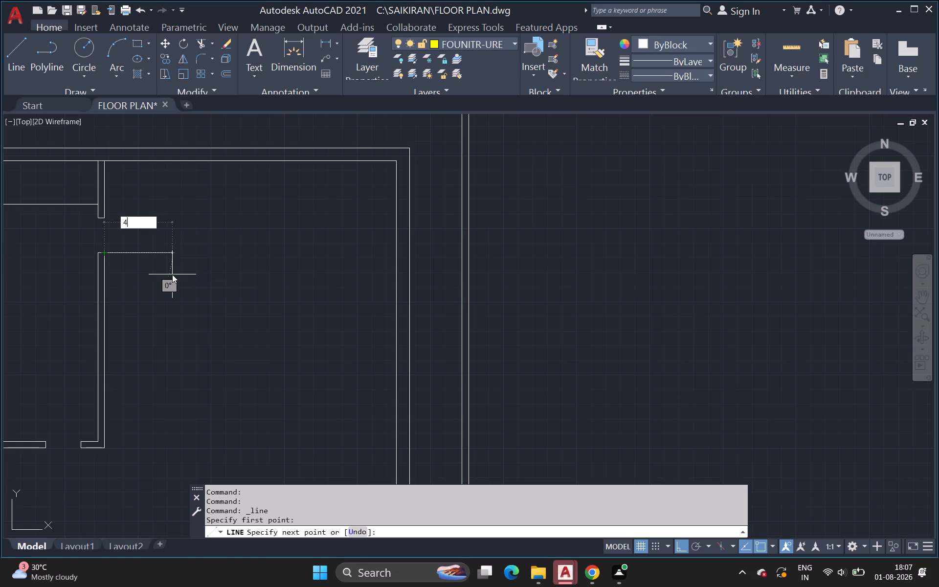
pyautogui.press("'")
pyautogui.press('6')
pyautogui.press('space')
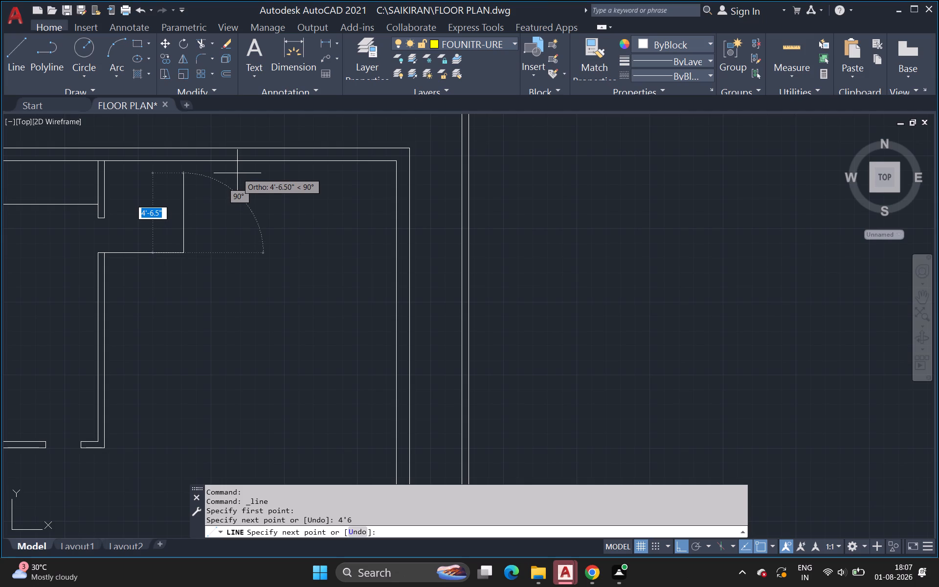
pyautogui.click(184, 168)
pyautogui.scroll(2, 189, 155)
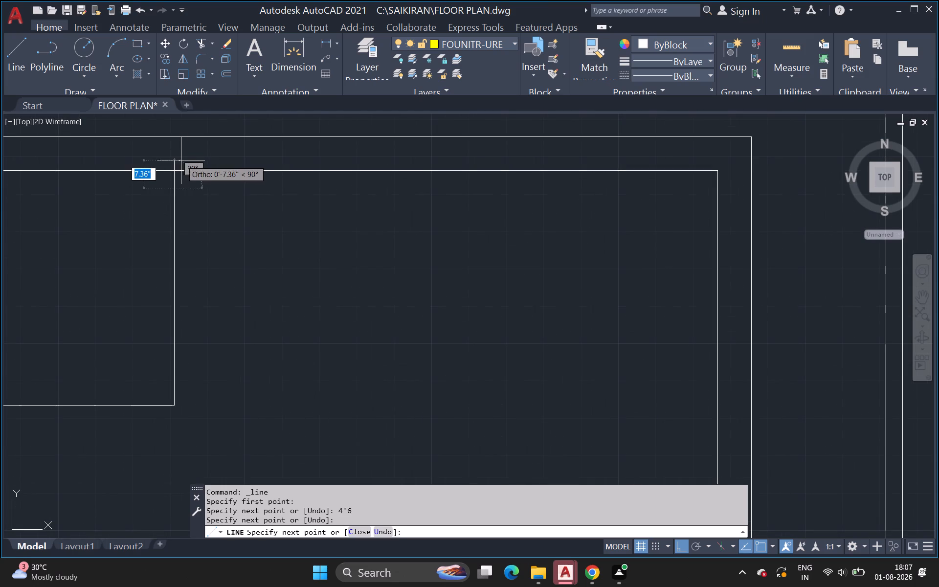
pyautogui.click(178, 168)
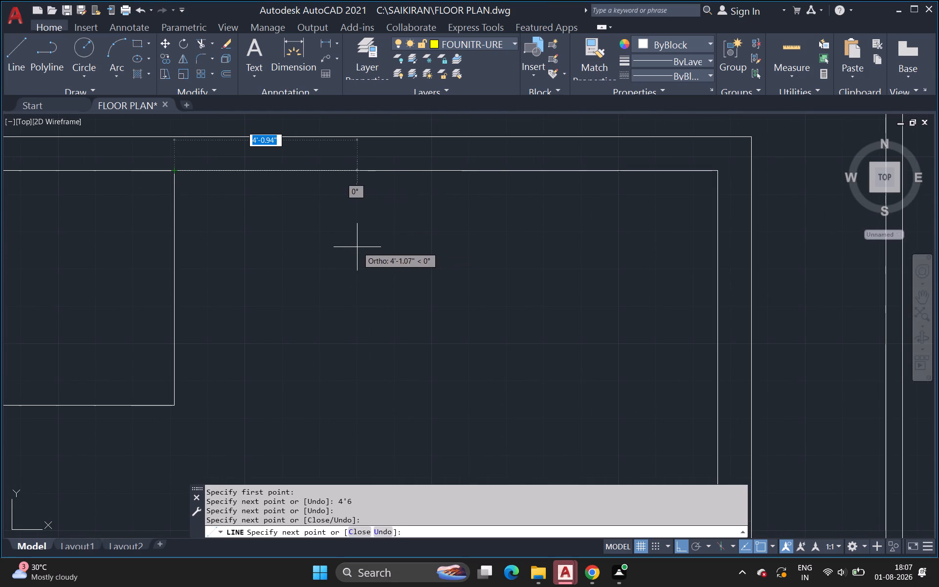
pyautogui.press('space')
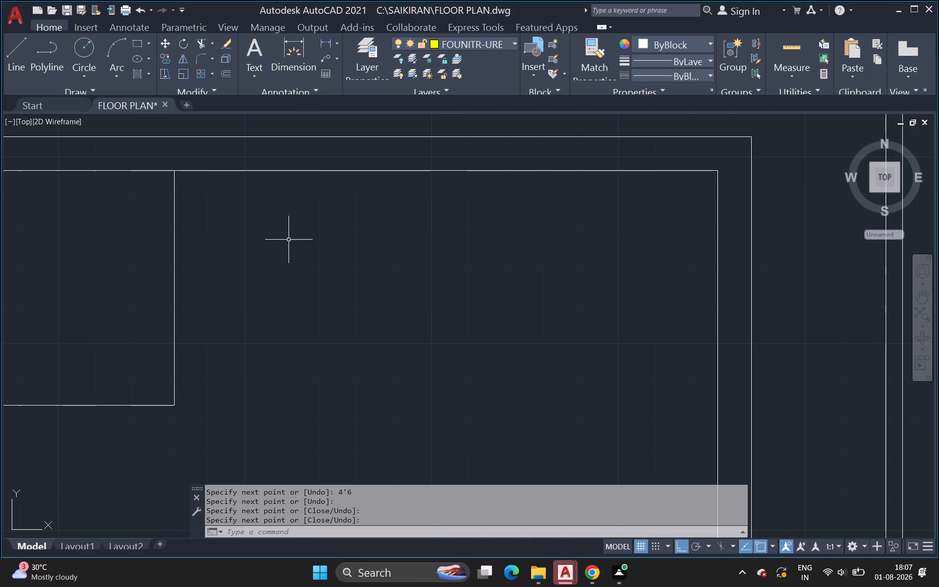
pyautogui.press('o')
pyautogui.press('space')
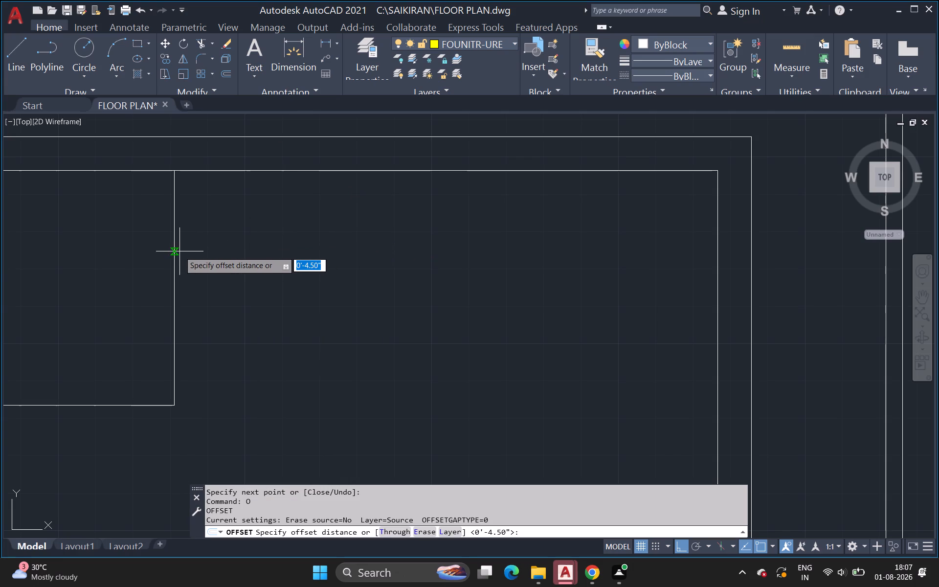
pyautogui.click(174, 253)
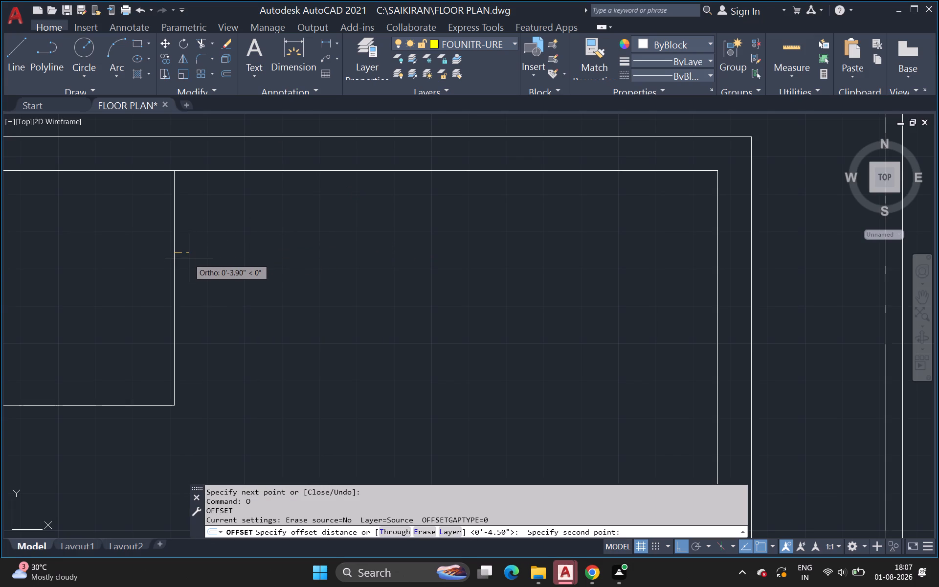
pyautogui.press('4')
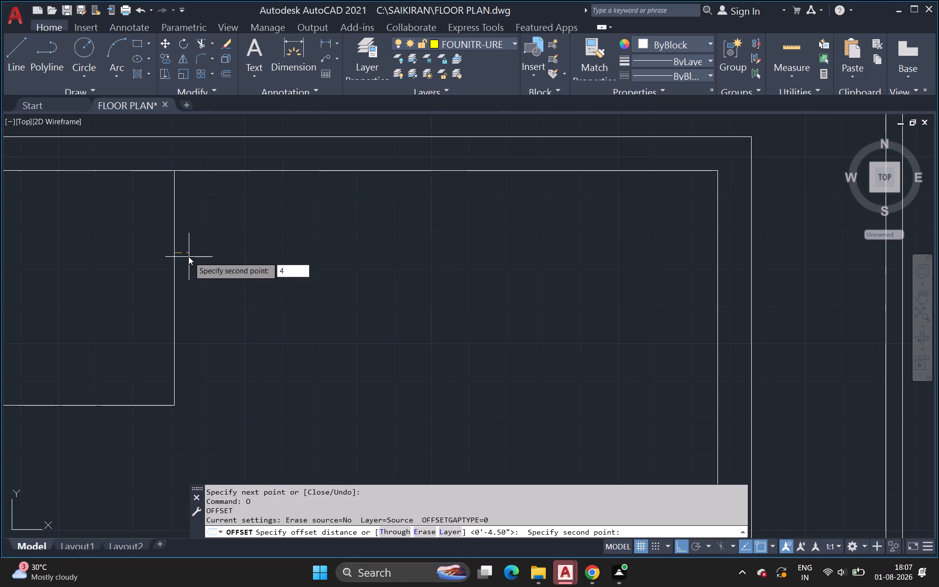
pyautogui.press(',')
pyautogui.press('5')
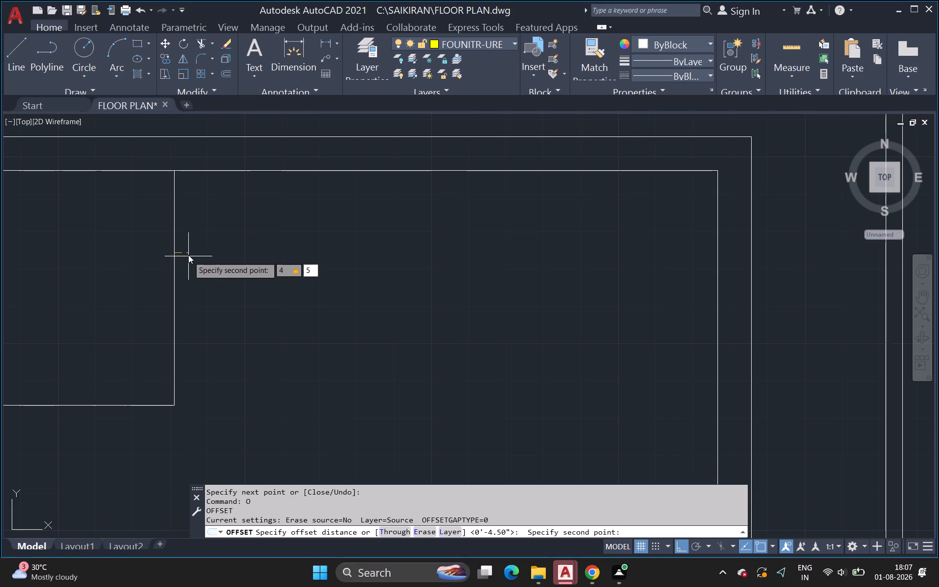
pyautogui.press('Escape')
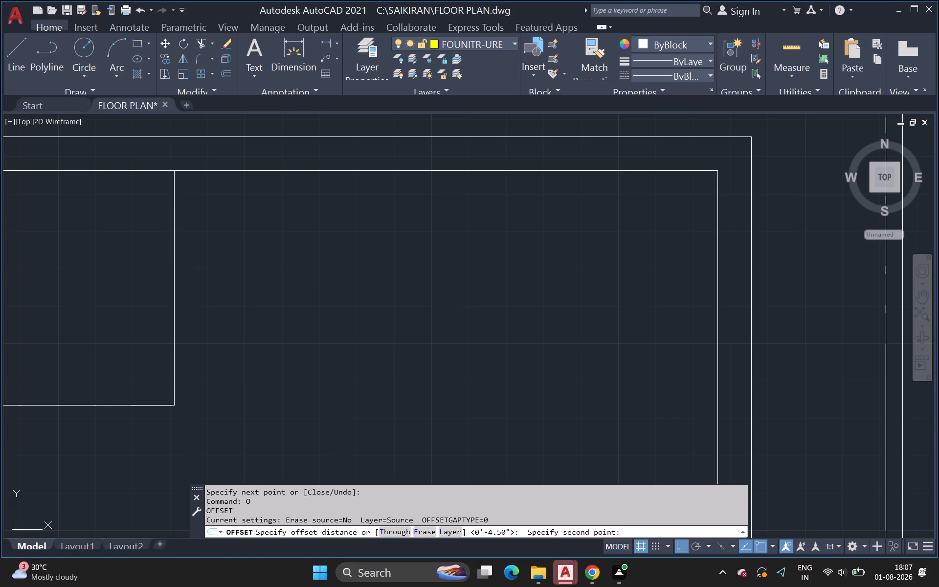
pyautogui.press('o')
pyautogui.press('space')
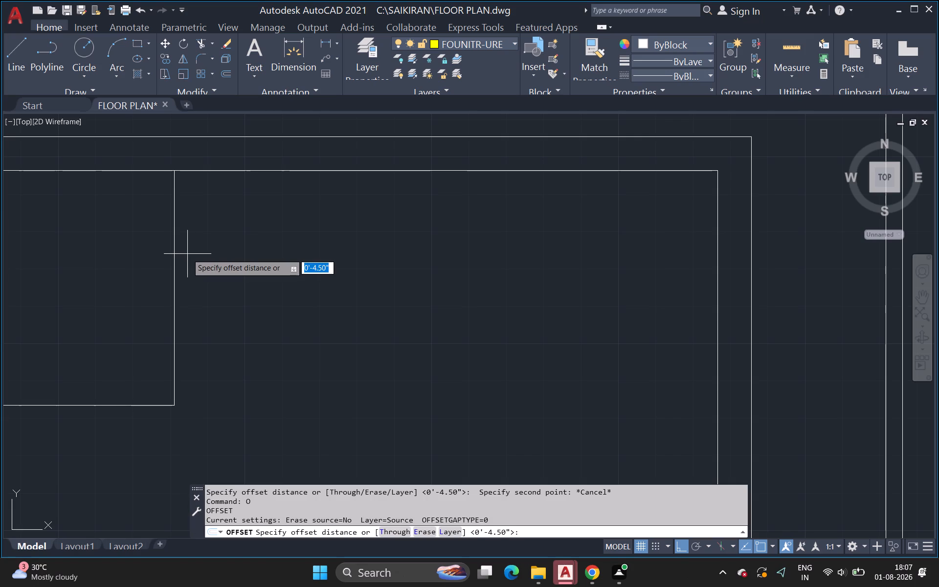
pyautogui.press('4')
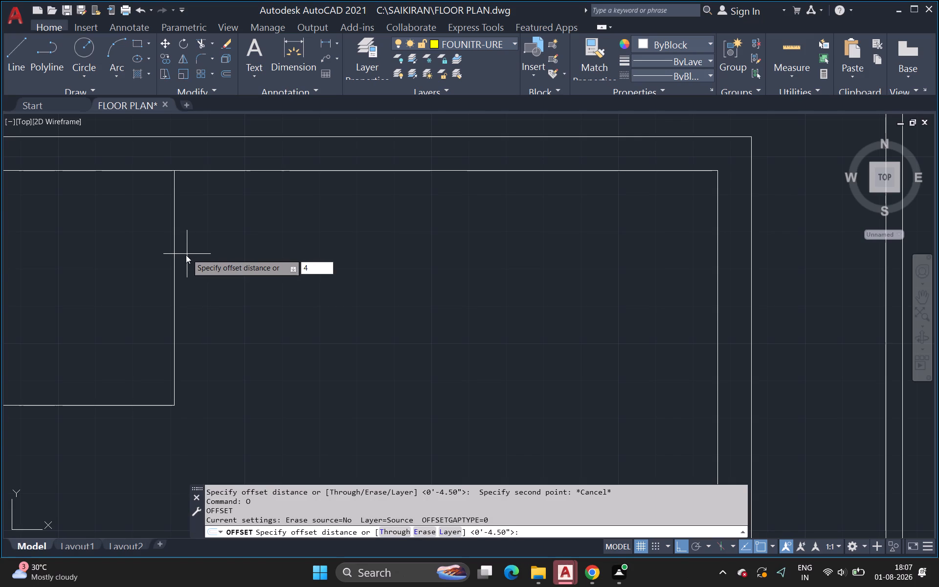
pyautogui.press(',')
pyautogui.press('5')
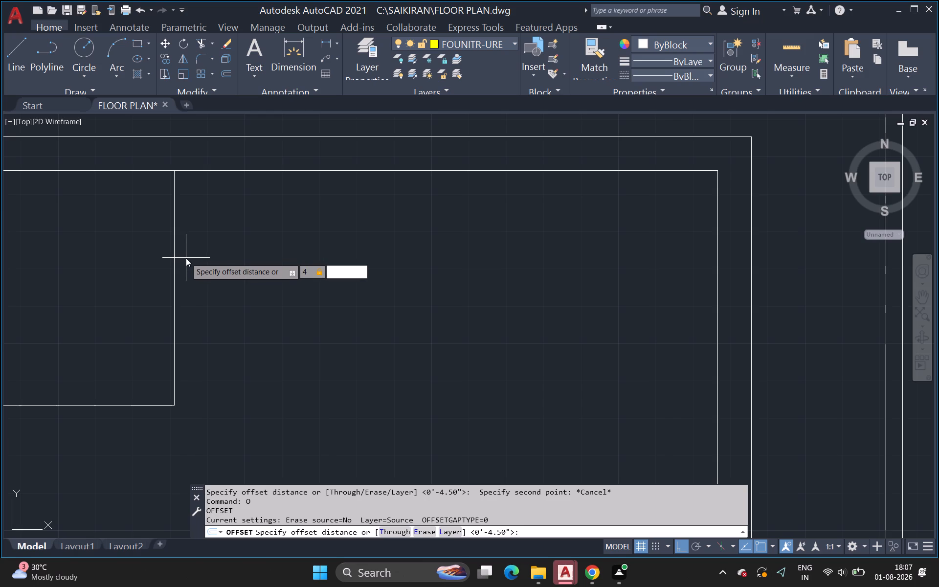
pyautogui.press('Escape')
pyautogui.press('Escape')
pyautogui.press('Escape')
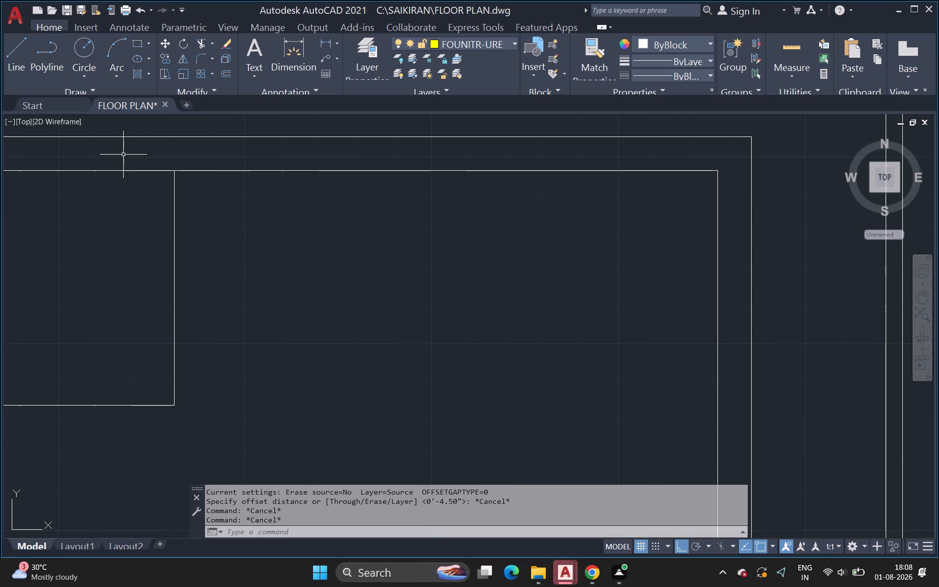
# Offset both segments of the small room's new vertical line 4.5" outward to the right.
pyautogui.press('o')
pyautogui.press('Return')
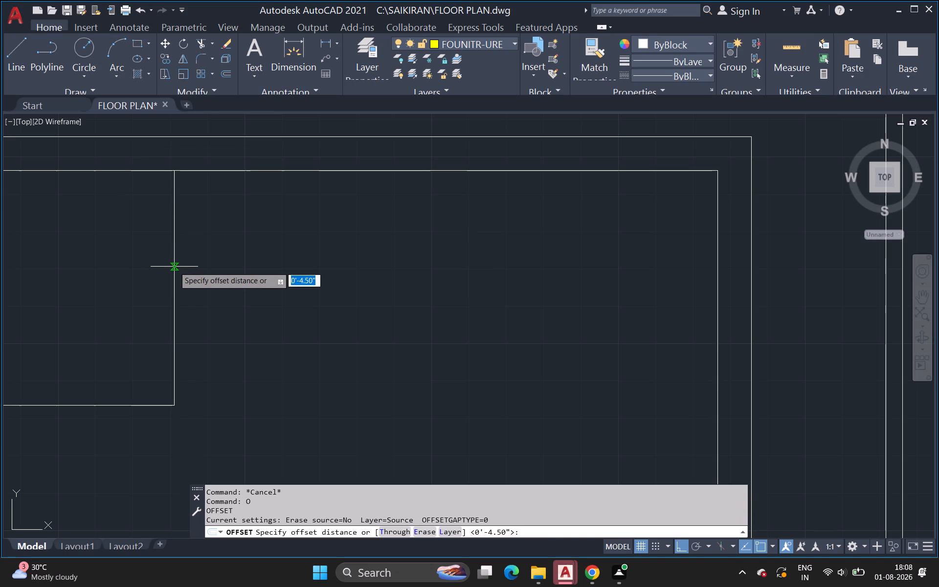
pyautogui.moveTo(175, 267); pyautogui.dragTo(184, 265)
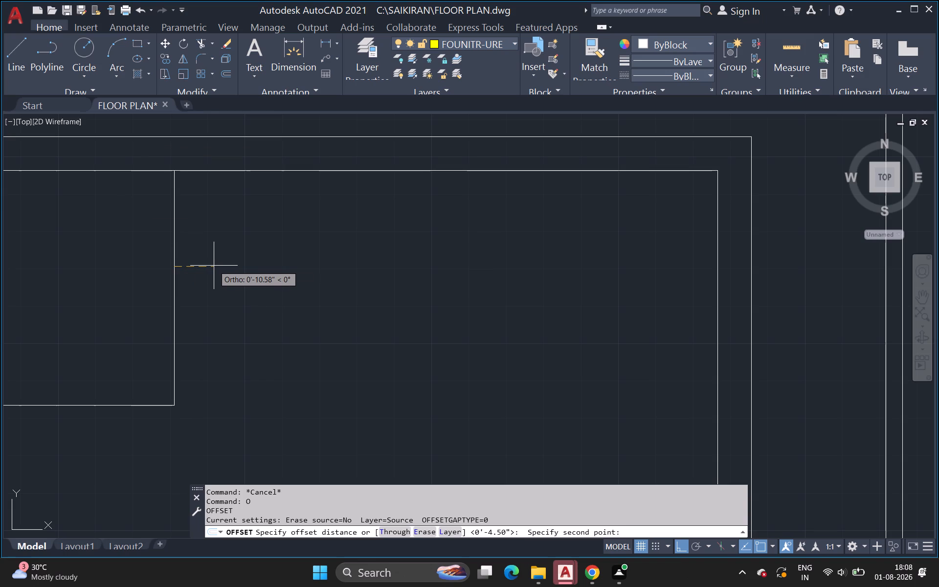
pyautogui.press('5')
pyautogui.press('.')
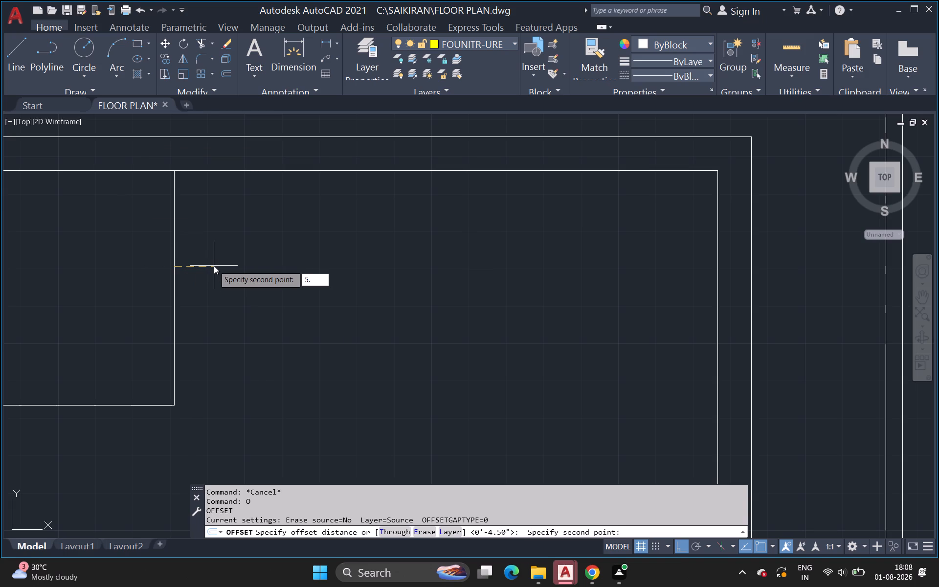
pyautogui.press('BackSpace')
pyautogui.press('BackSpace')
pyautogui.press('BackSpace')
pyautogui.press('4')
pyautogui.write('.5')
pyautogui.hotkey('shift', '"')
pyautogui.press('Return')
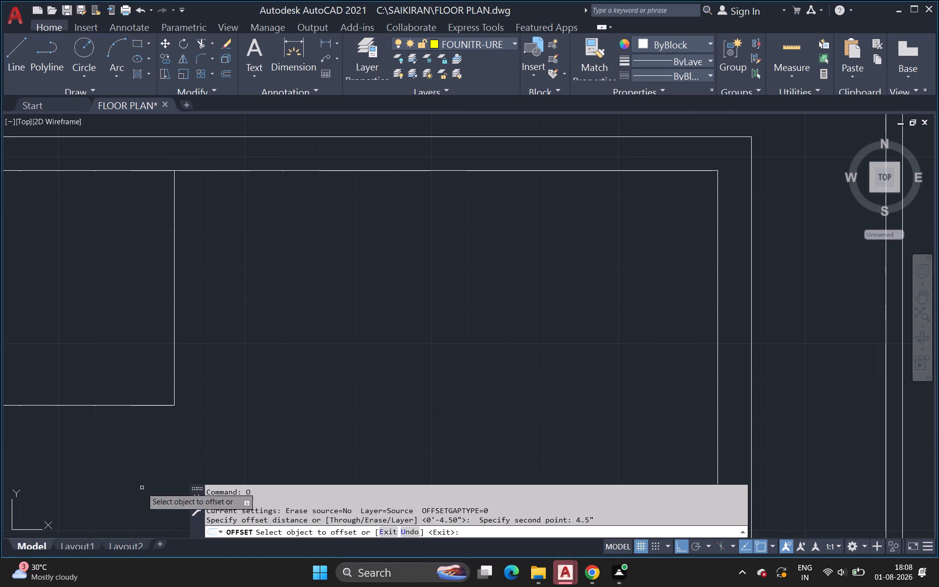
pyautogui.click(175, 274)
pyautogui.click(183, 274)
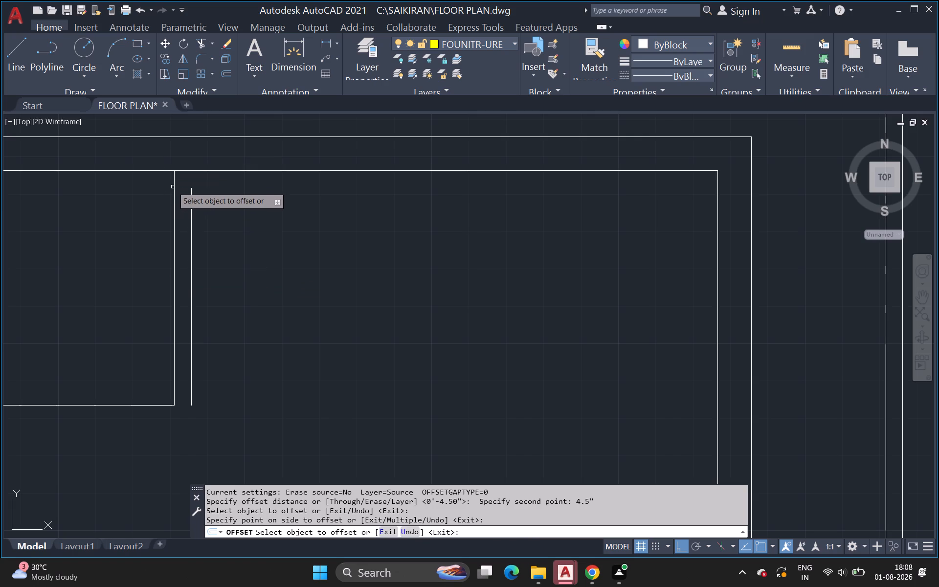
pyautogui.click(175, 182)
pyautogui.click(188, 181)
# Offset the small room's 4'6" horizontal bottom line 4.5" downward.
pyautogui.scroll(-2, 179, 262)
pyautogui.moveTo(182, 263); pyautogui.dragTo(199, 234, button='middle')
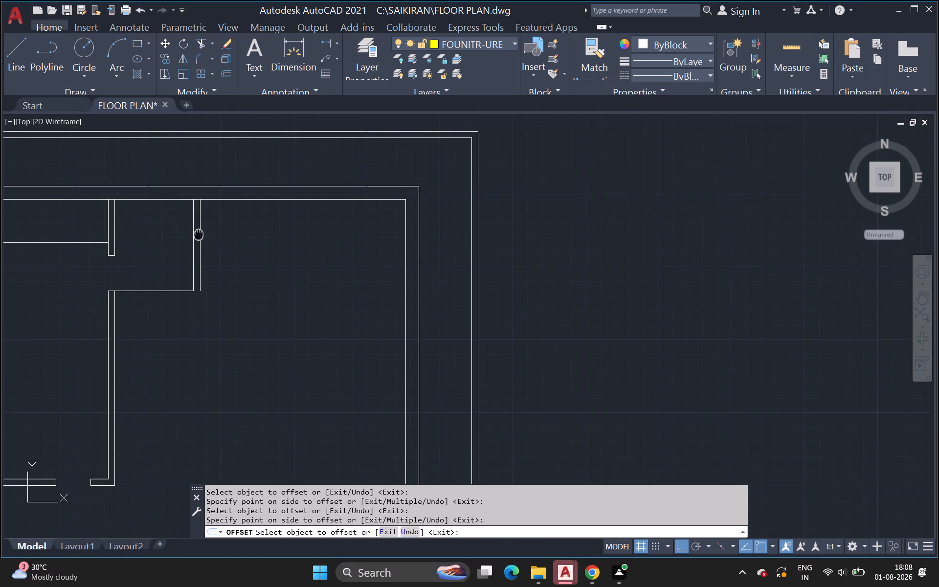
pyautogui.moveTo(199, 234); pyautogui.dragTo(199, 233, button='middle')
pyautogui.click(176, 290)
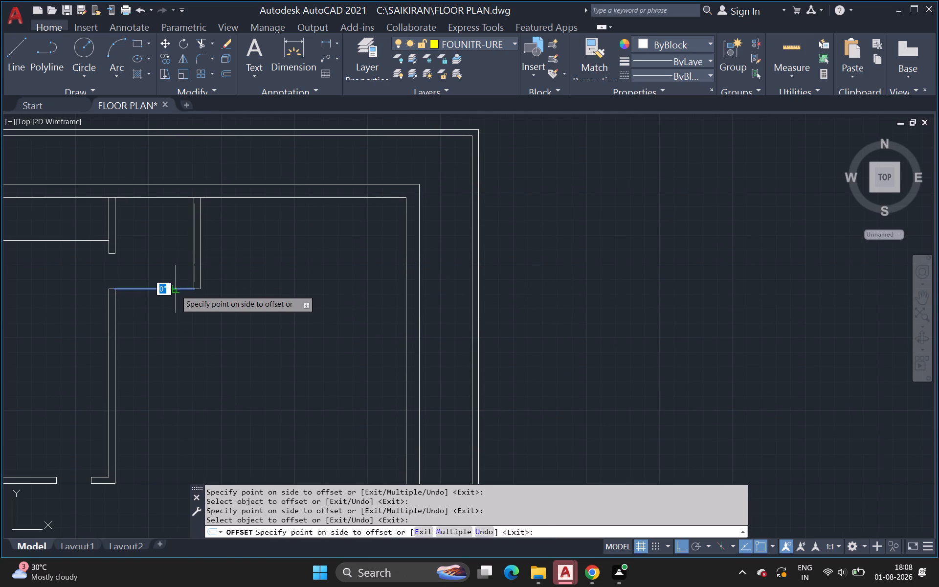
pyautogui.click(175, 297)
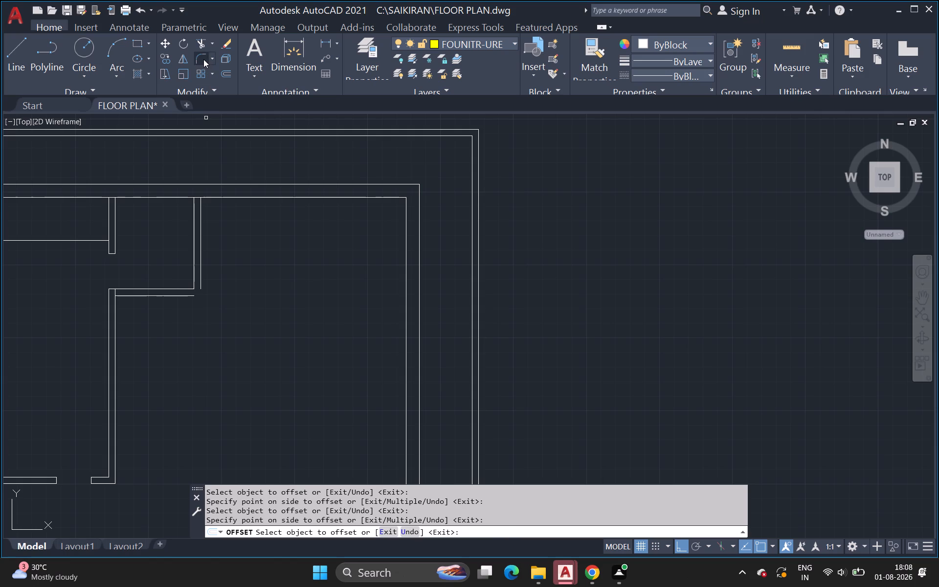
# Fillet the outer bottom and outer right wall lines into a square corner at the small room's lower-right.
pyautogui.click(203, 59)
pyautogui.click(184, 295)
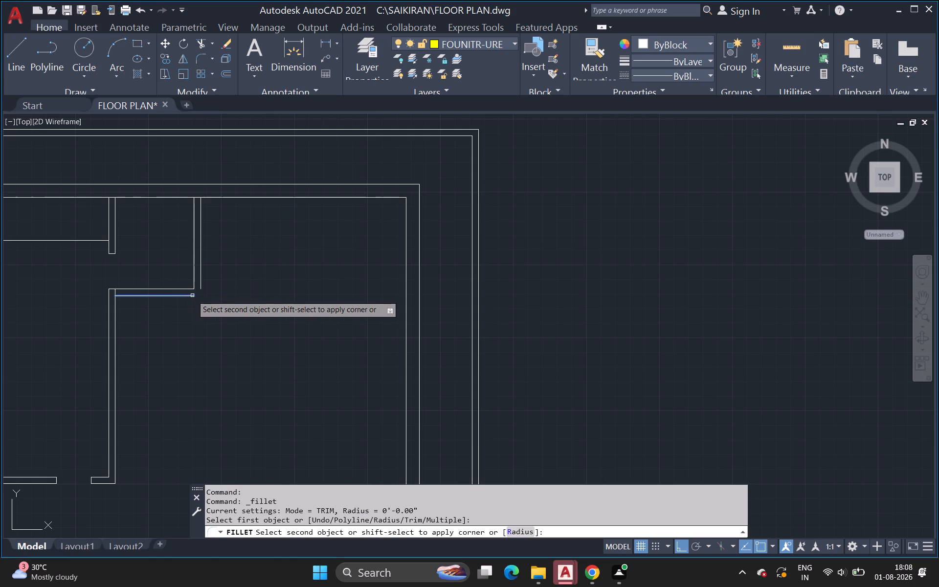
pyautogui.click(202, 279)
pyautogui.click(200, 279)
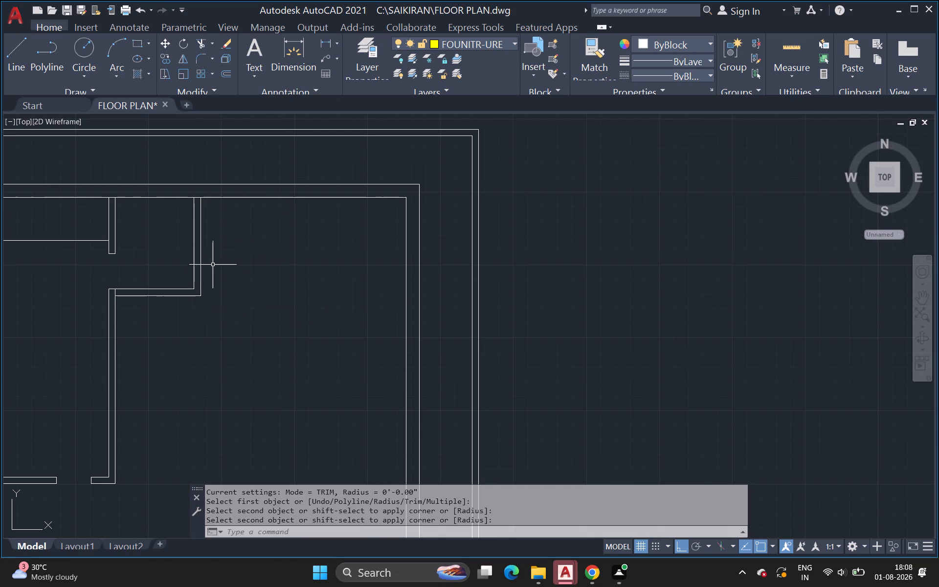
# Offset the small room's outer bottom wall line downward twice, at a picked spacing of about 1'9" each.
pyautogui.click(231, 73)
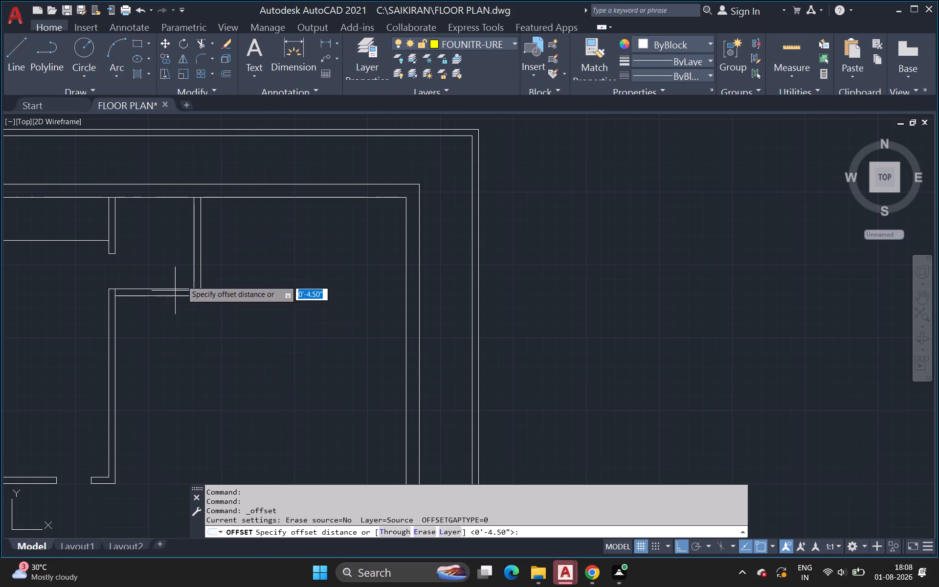
pyautogui.click(157, 297)
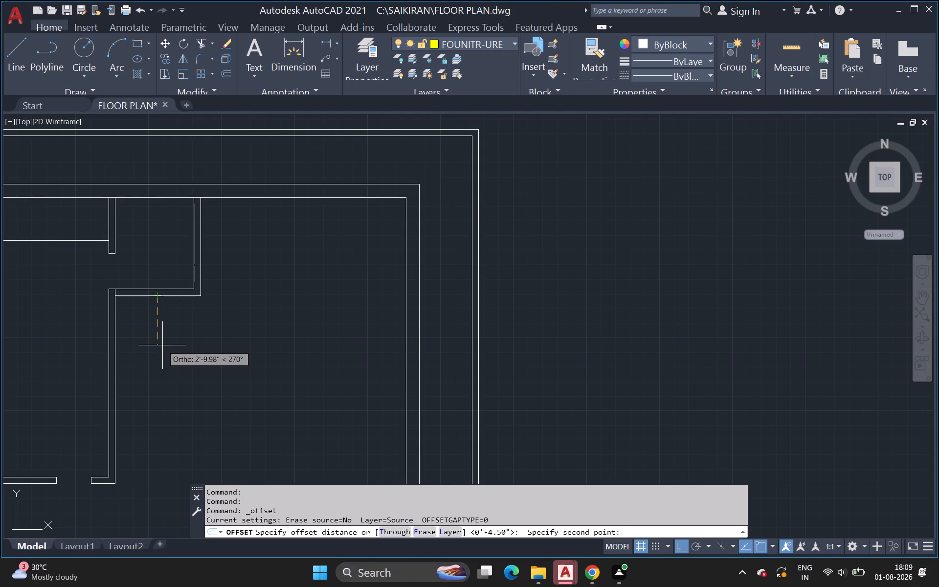
pyautogui.press('4')
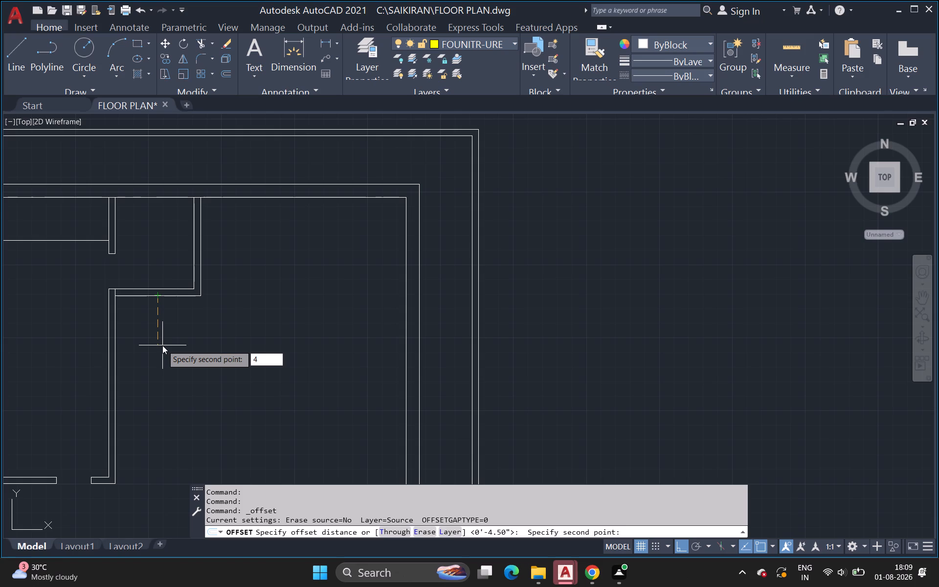
pyautogui.press("'")
pyautogui.press('5')
pyautogui.press("'")
pyautogui.press('Return')
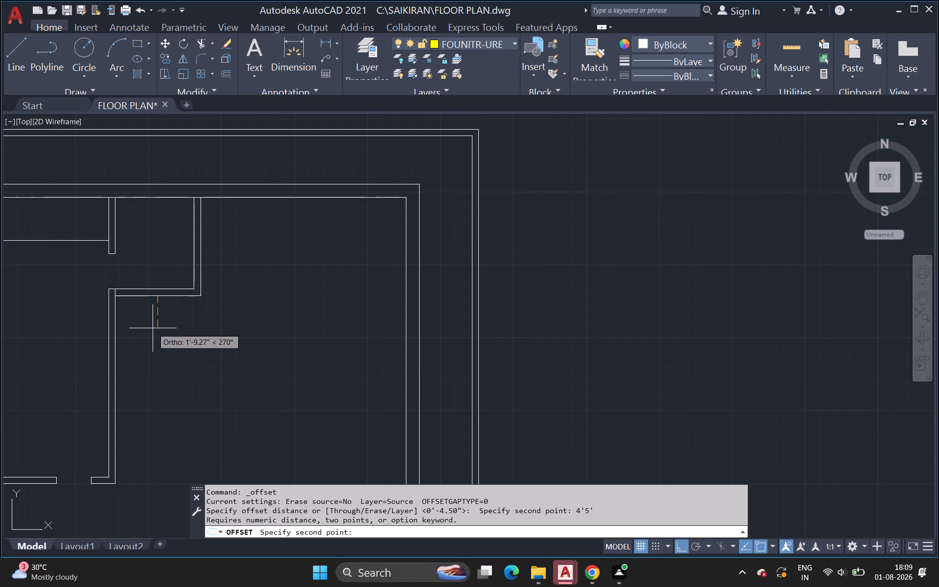
pyautogui.click(153, 328)
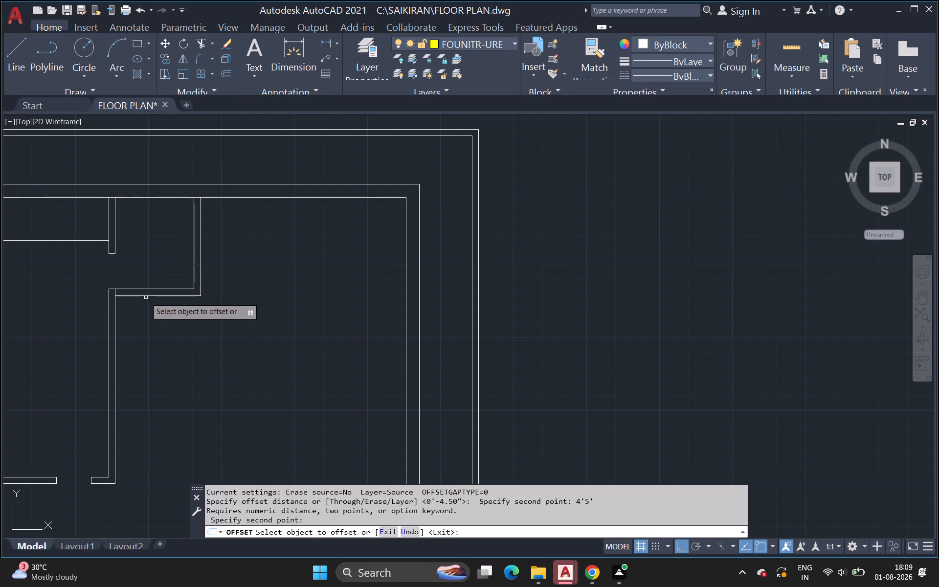
pyautogui.click(147, 295)
pyautogui.click(149, 320)
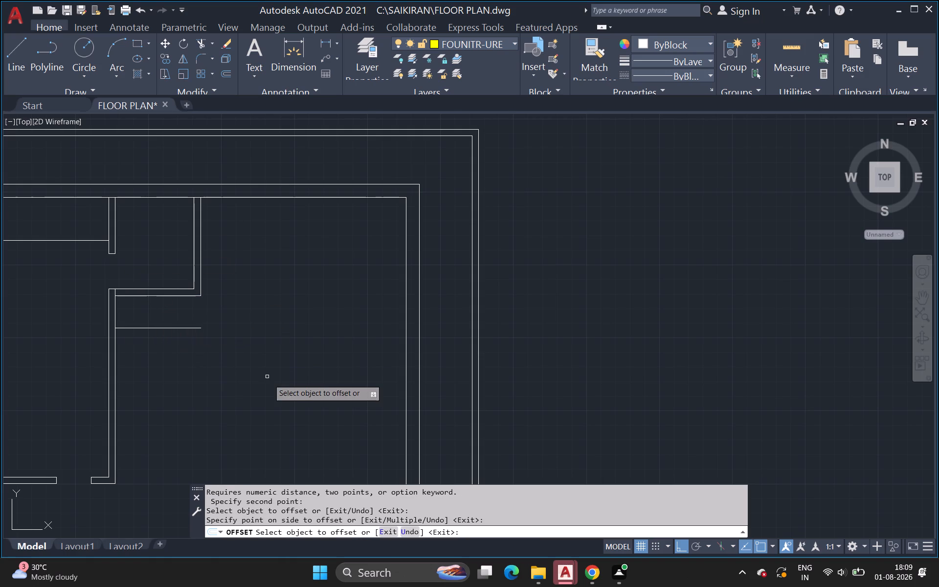
pyautogui.click(140, 327)
pyautogui.click(142, 335)
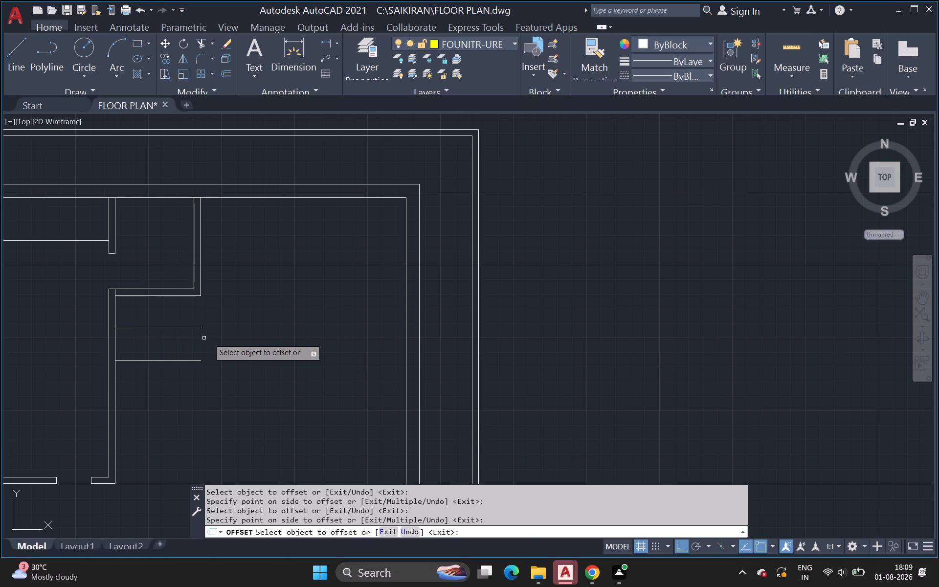
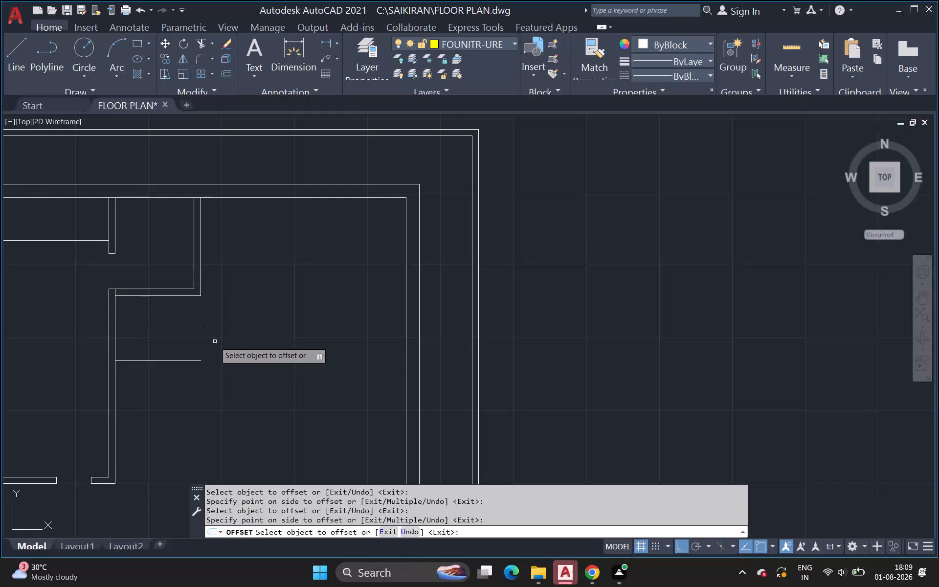
# Delete the upper of the two horizontal lines offset below the small room.
pyautogui.press('Escape')
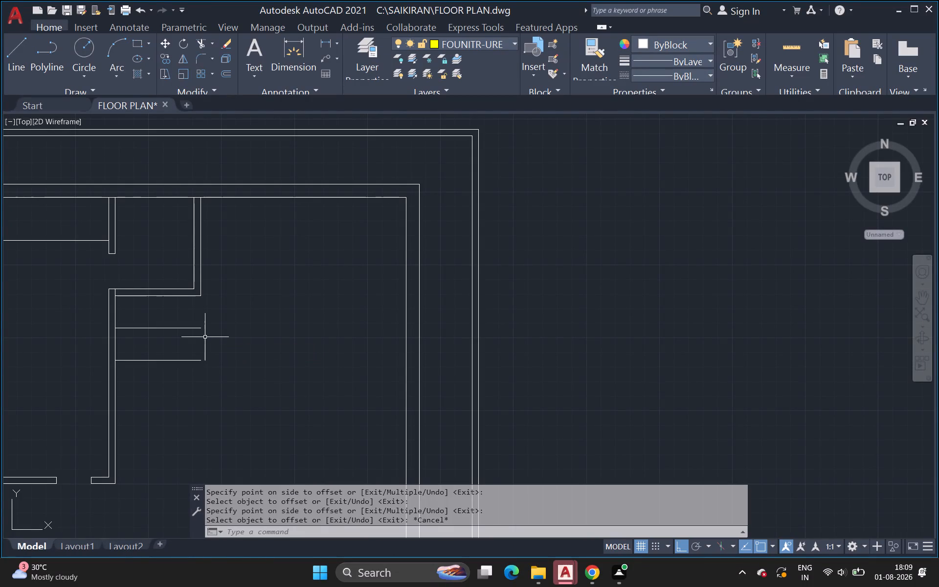
pyautogui.click(187, 329)
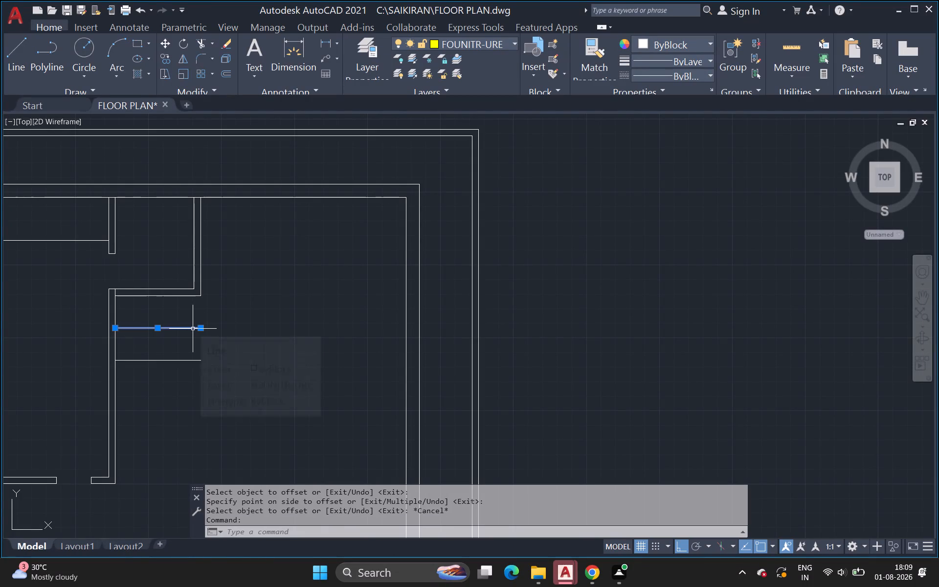
pyautogui.press('Delete')
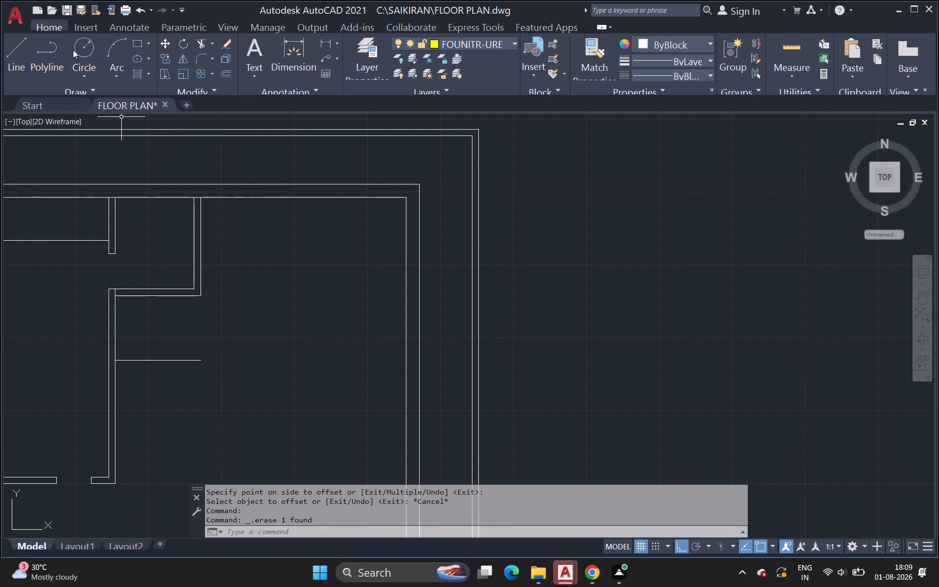
# Draw a 4'6" horizontal line rightward from the lower-right end of the vertical wall below the small room.
pyautogui.click(17, 59)
pyautogui.moveTo(134, 465); pyautogui.dragTo(134, 443, button='middle')
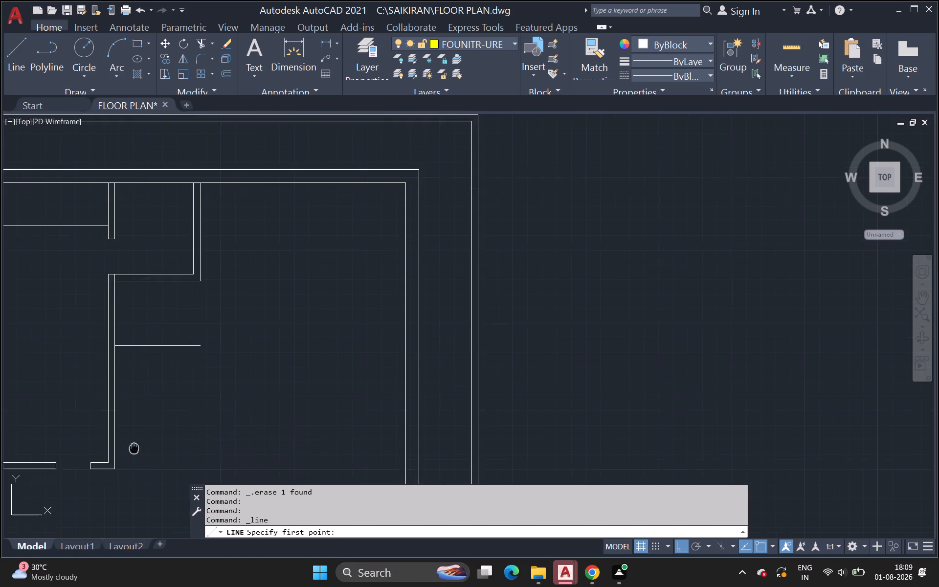
pyautogui.moveTo(134, 443); pyautogui.dragTo(133, 396, button='middle')
pyautogui.scroll(-1, 133, 396)
pyautogui.click(123, 411)
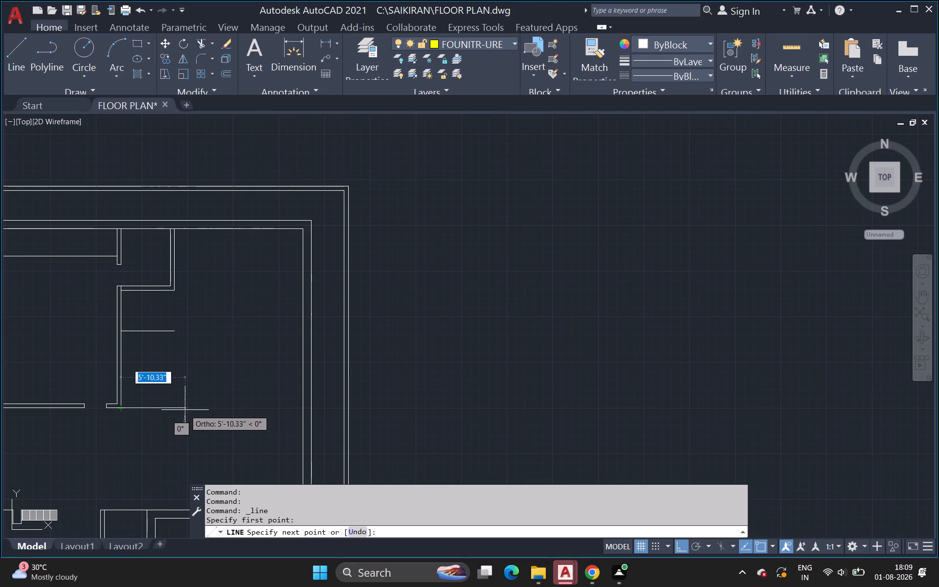
pyautogui.press('4')
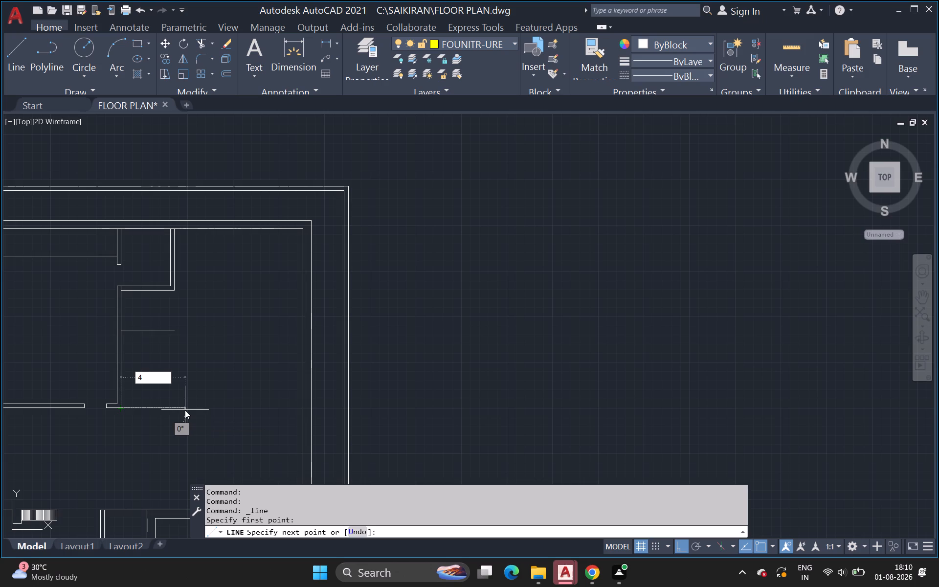
pyautogui.press(';')
pyautogui.press('BackSpace')
pyautogui.write("'6")
pyautogui.press('Return')
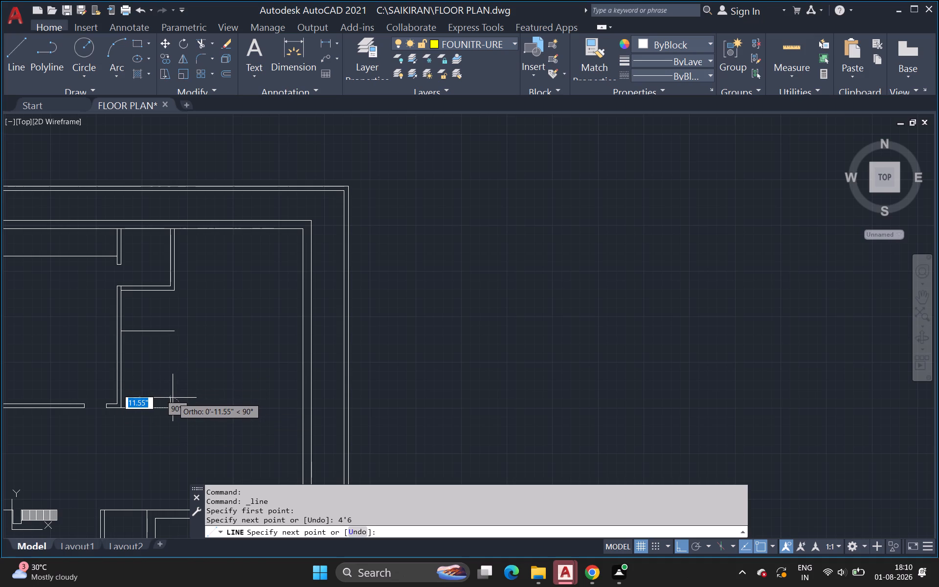
pyautogui.scroll(1, 170, 398)
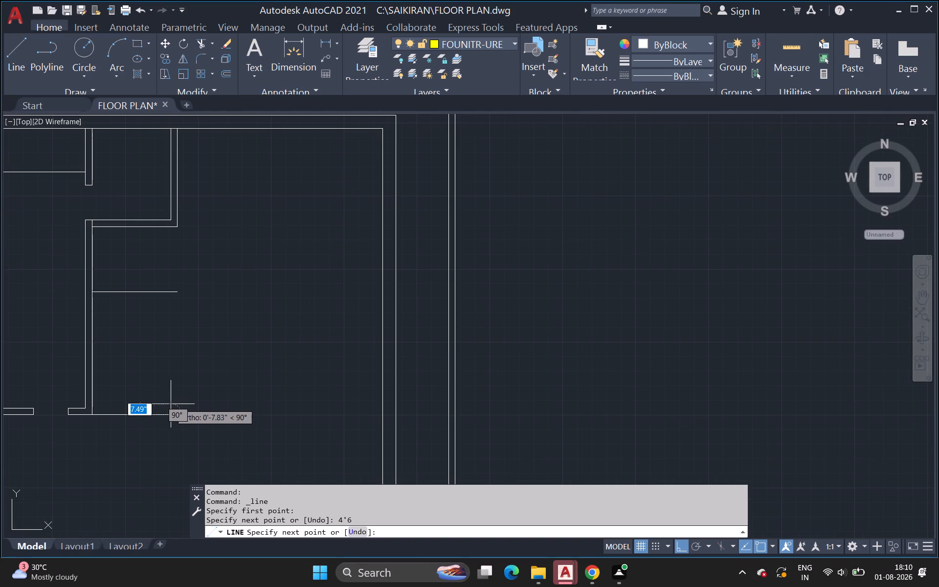
pyautogui.press('Escape')
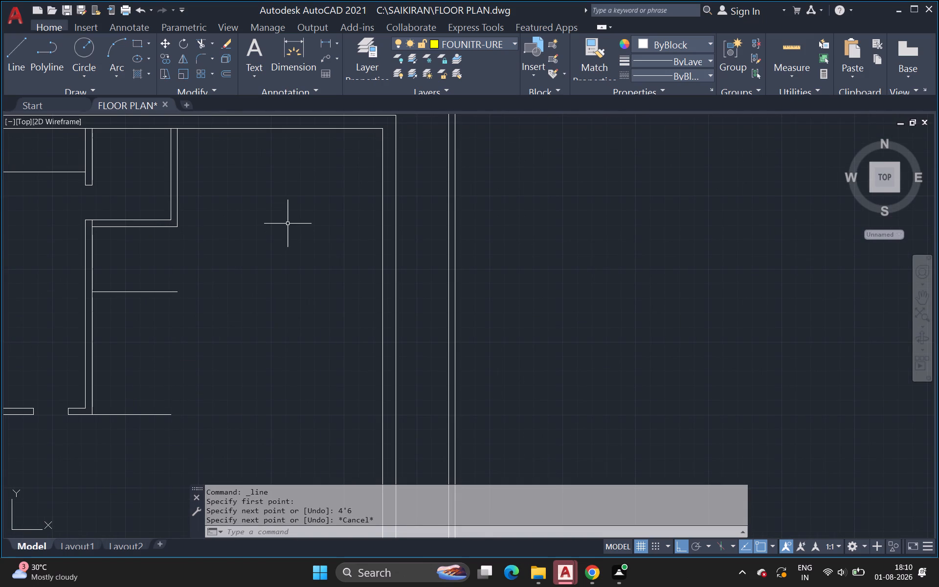
# Offset the new 4'6" horizontal line 4.5" upward.
pyautogui.press('o')
pyautogui.press('space')
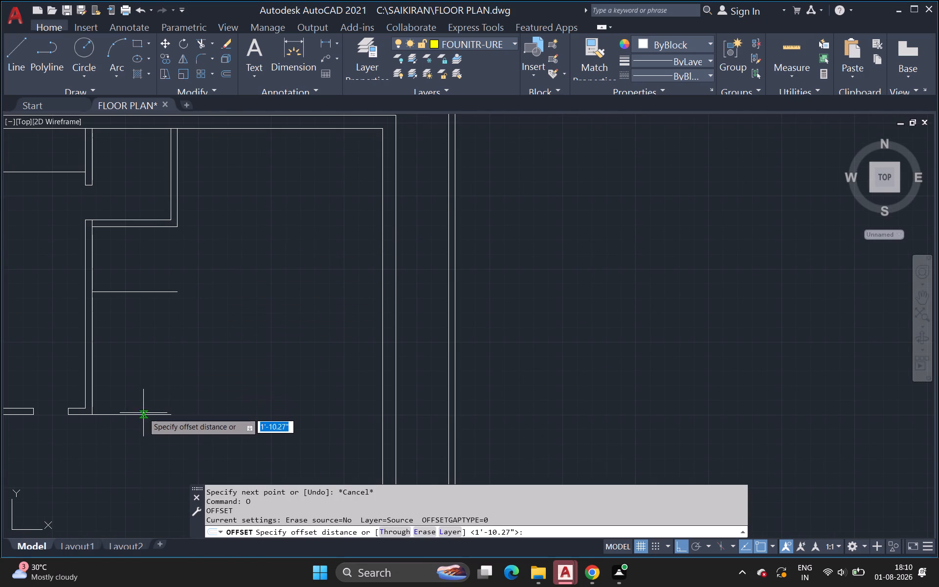
pyautogui.scroll(2, 143, 415)
pyautogui.click(140, 416)
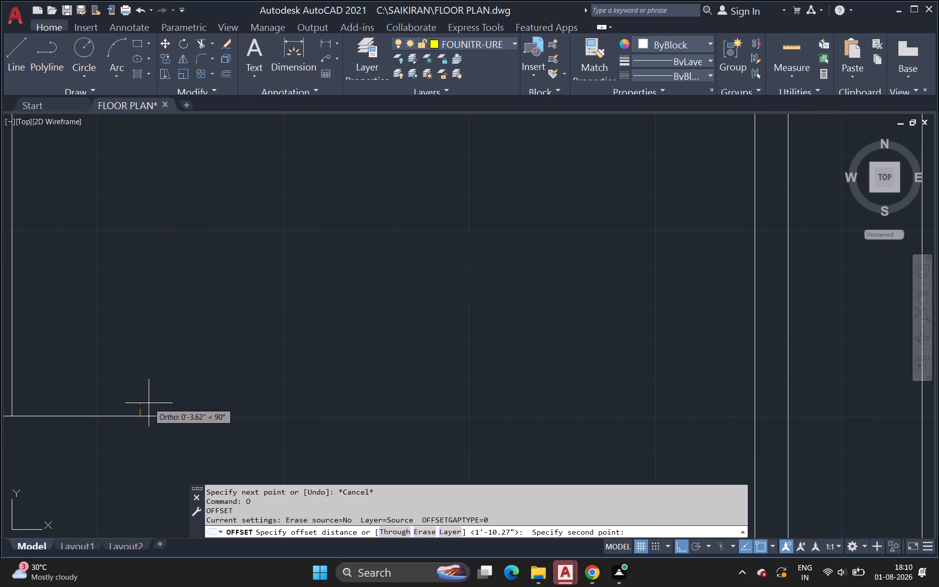
pyautogui.press('4')
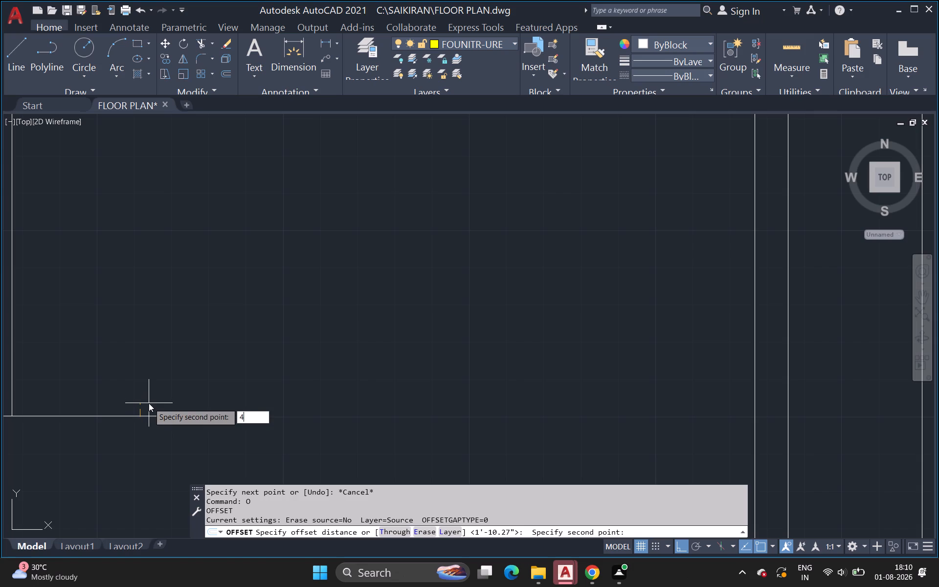
pyautogui.write('.5')
pyautogui.hotkey('shift', '"')
pyautogui.press('Return')
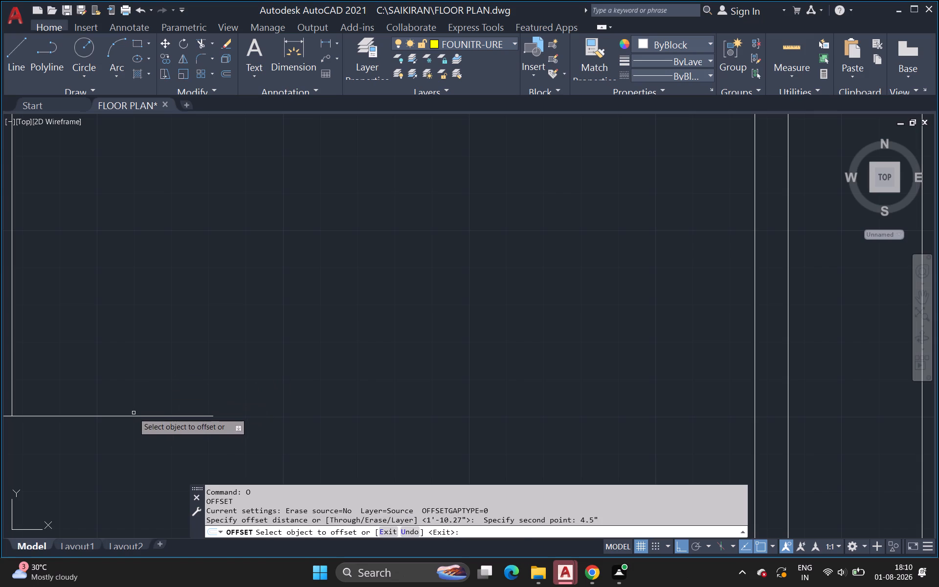
pyautogui.click(133, 417)
pyautogui.click(139, 401)
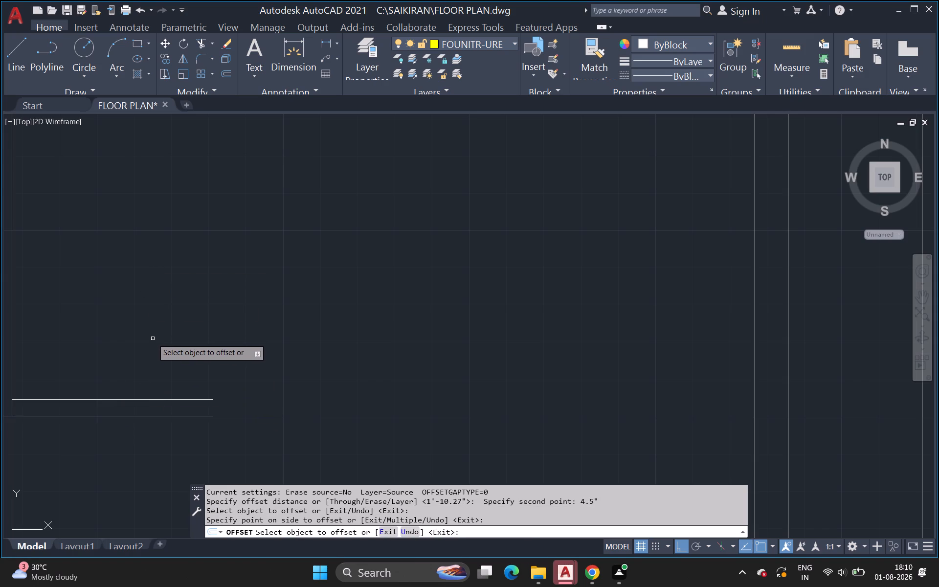
pyautogui.press('space')
# Offset the upper line of the new bottom wall 4'7-1/2" upward.
pyautogui.press('space')
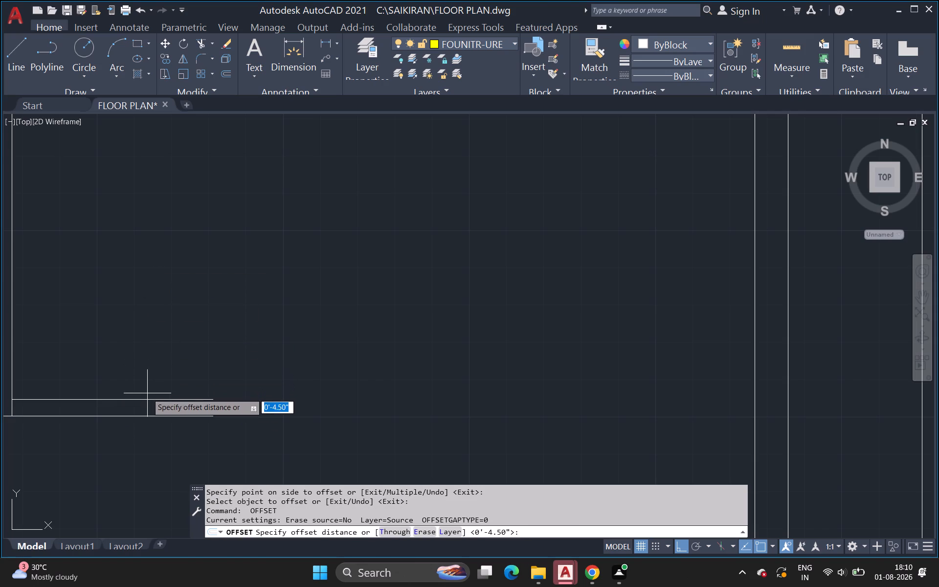
pyautogui.click(145, 400)
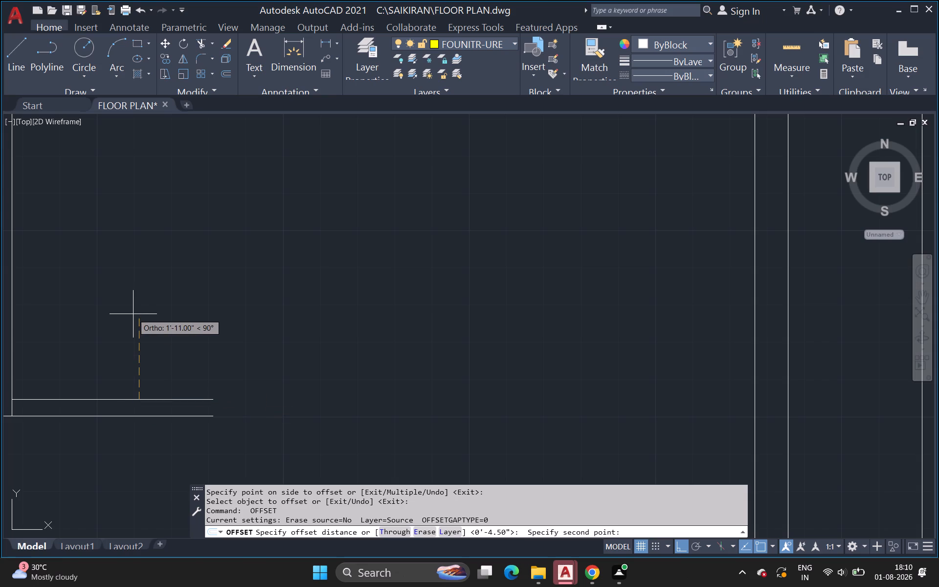
pyautogui.press('4')
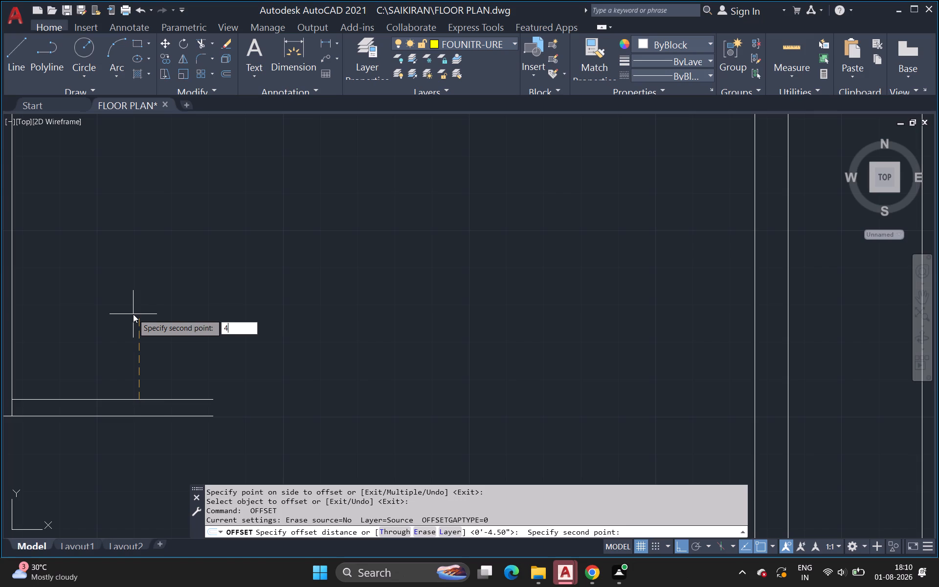
pyautogui.press("'")
pyautogui.press('7')
pyautogui.press('-')
pyautogui.press('1')
pyautogui.press('/')
pyautogui.press('2')
pyautogui.hotkey('shift', '"')
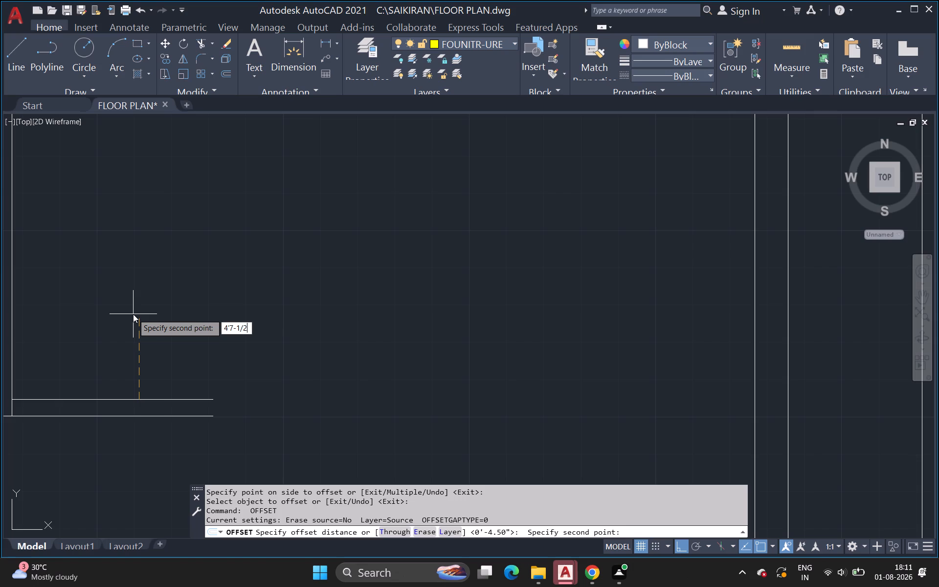
pyautogui.press('Return')
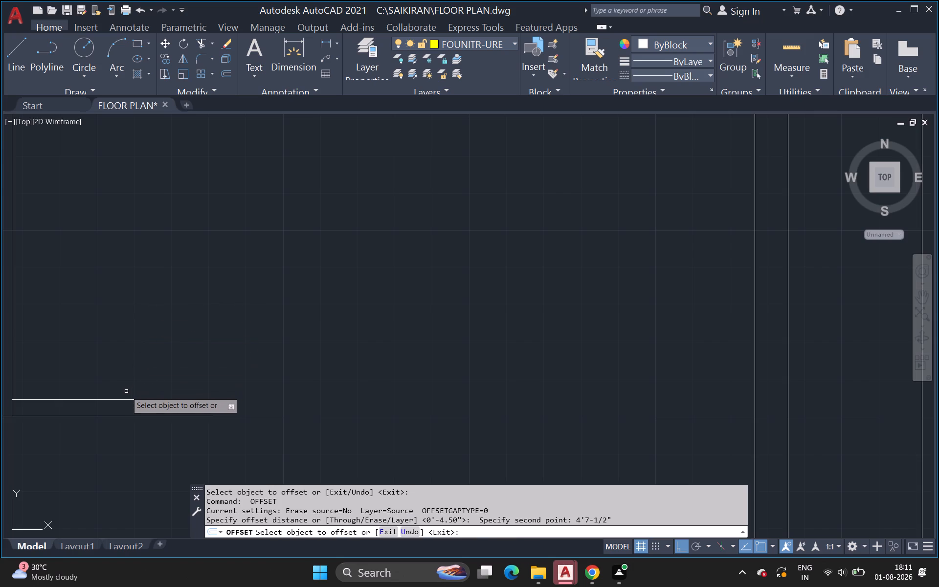
pyautogui.click(121, 399)
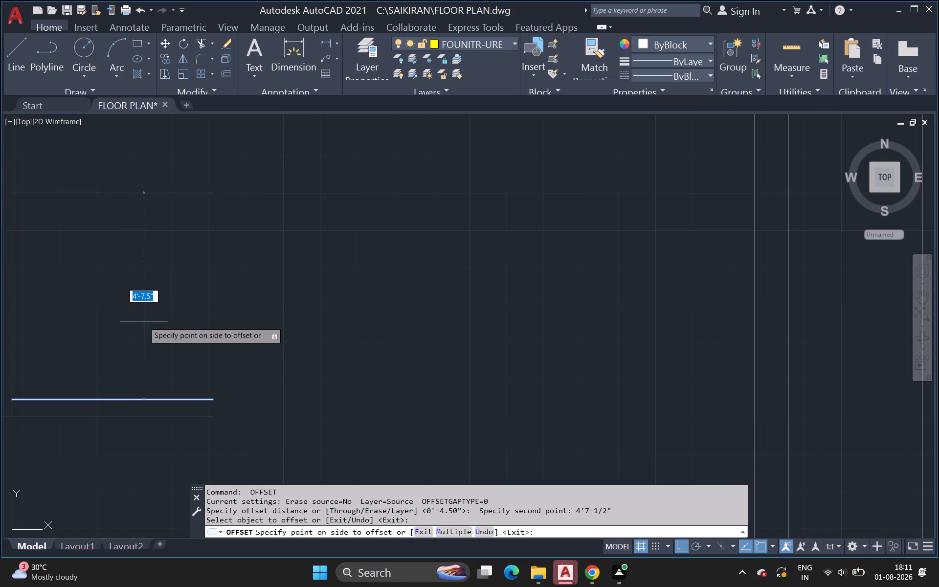
pyautogui.click(142, 321)
pyautogui.press('space')
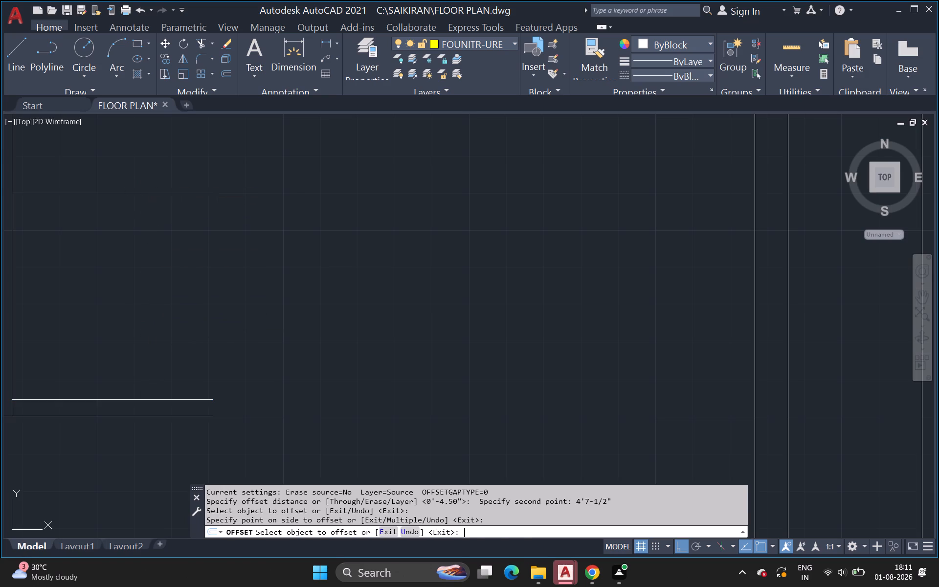
# Offset the horizontal line above the bottom wall of the second small room 4.5" upward to form the dividing wall.
pyautogui.press('space')
pyautogui.scroll(-2, 156, 174)
pyautogui.moveTo(156, 174); pyautogui.dragTo(156, 227, button='middle')
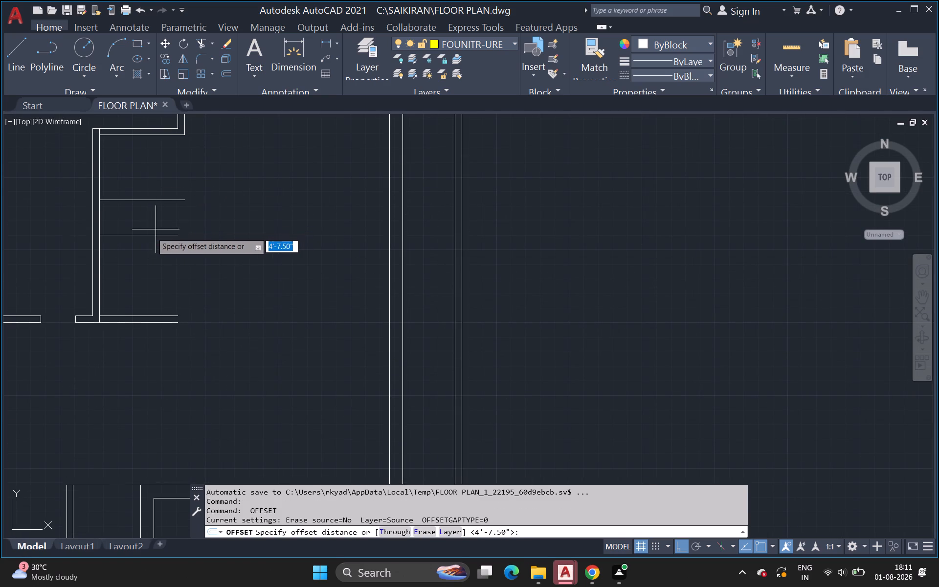
pyautogui.click(151, 233)
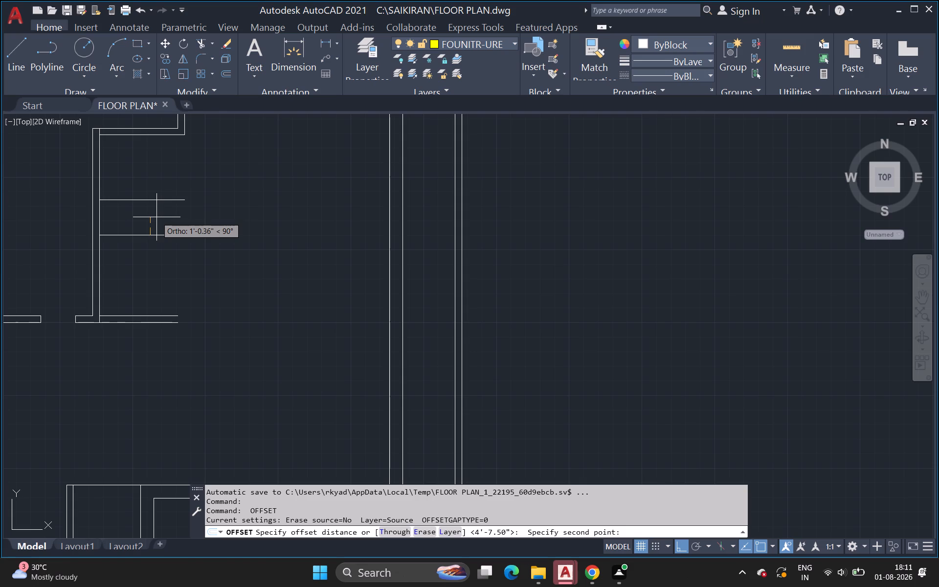
pyautogui.press('4')
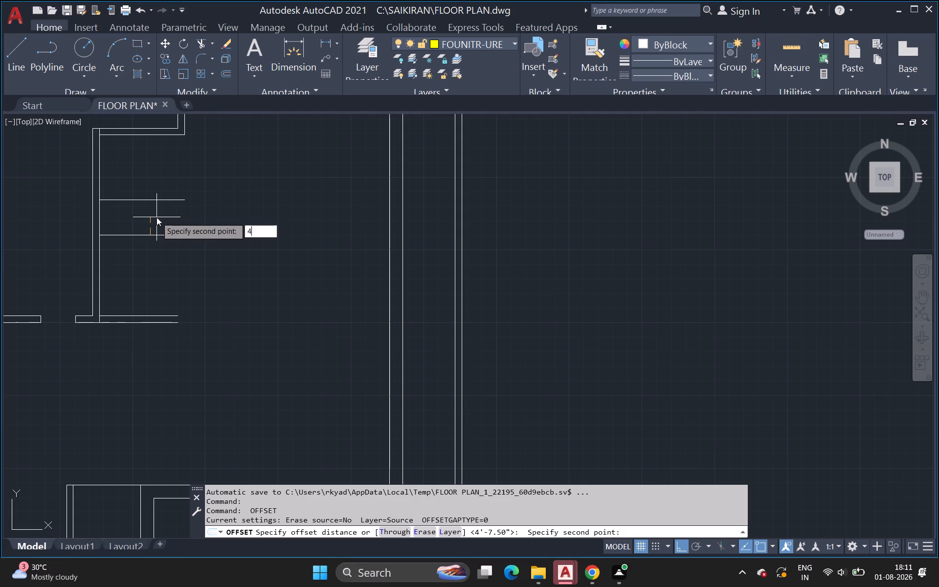
pyautogui.press('.')
pyautogui.press('5')
pyautogui.hotkey('shift', '"')
pyautogui.press('Return')
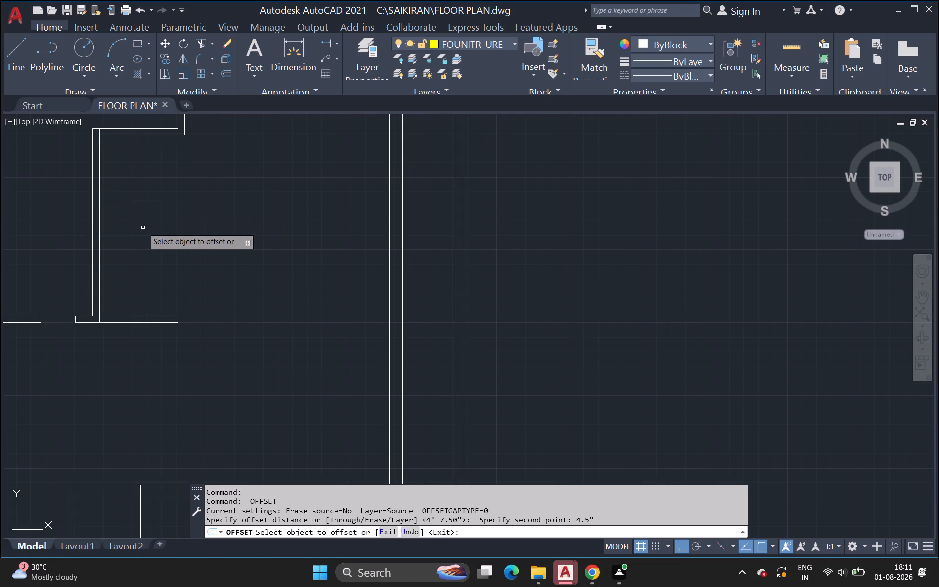
pyautogui.click(142, 234)
pyautogui.click(148, 228)
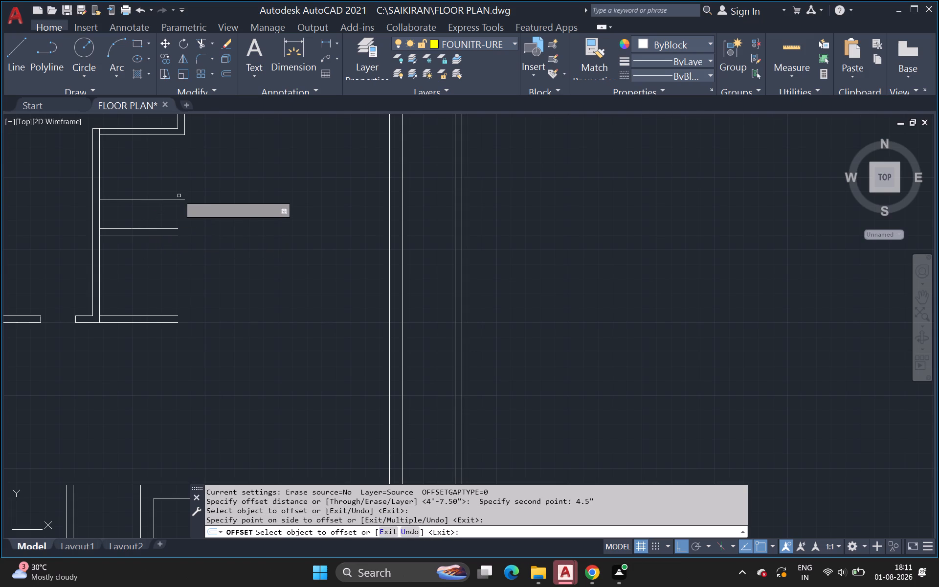
pyautogui.press('Escape')
pyautogui.press('Escape')
# Delete the leftover longer horizontal line above the new dividing wall.
pyautogui.click(166, 201)
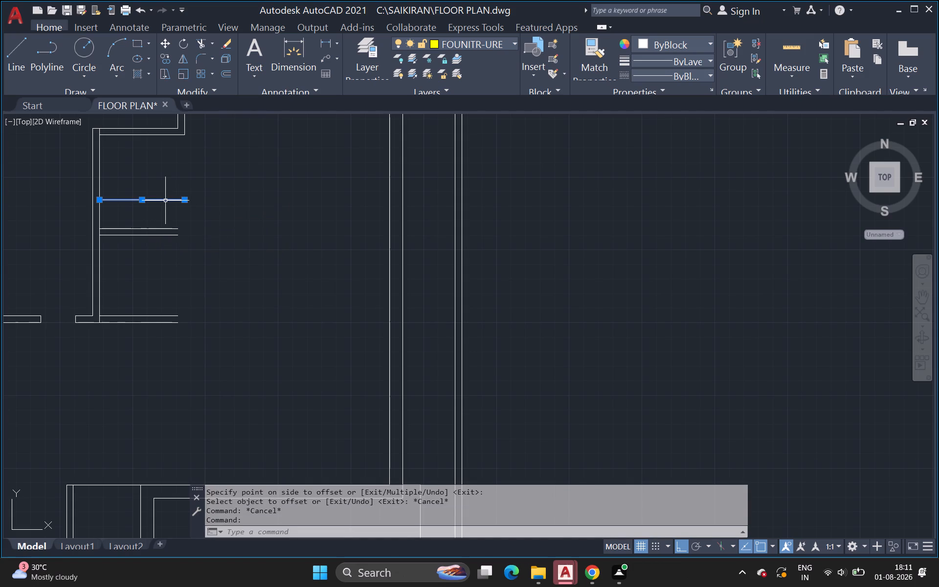
pyautogui.press('Delete')
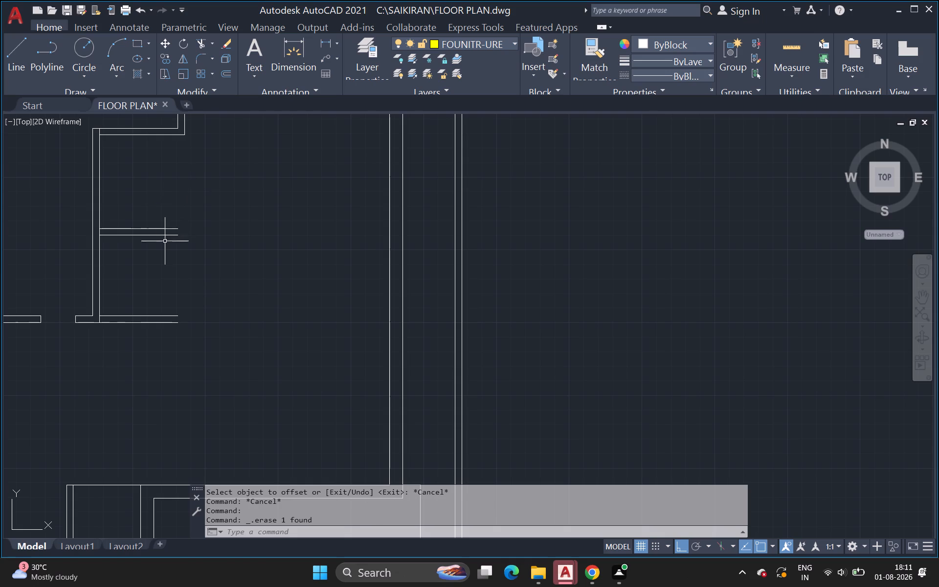
# Draw a vertical line closing the upper small room from the dividing wall's upper right end to the wall above.
pyautogui.click(11, 60)
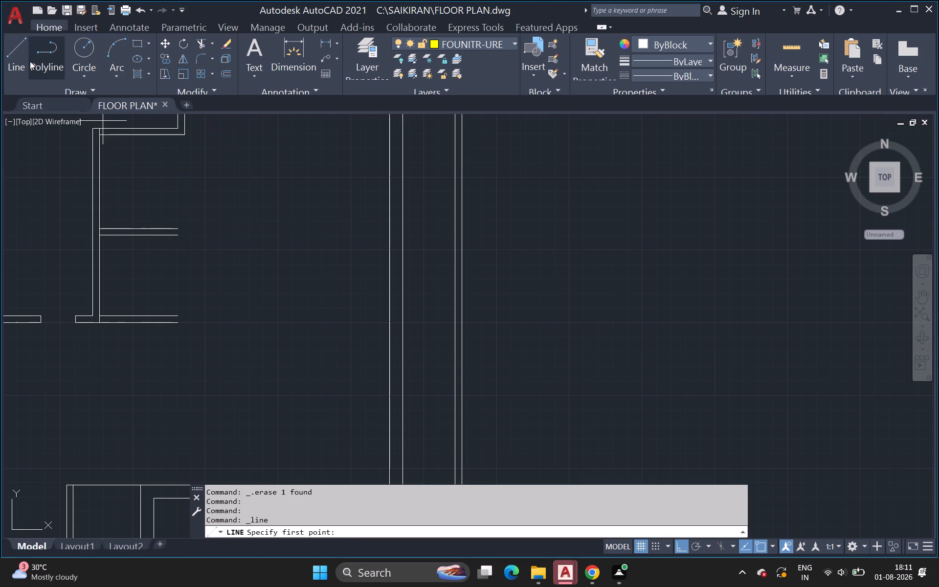
pyautogui.scroll(2, 19, 55)
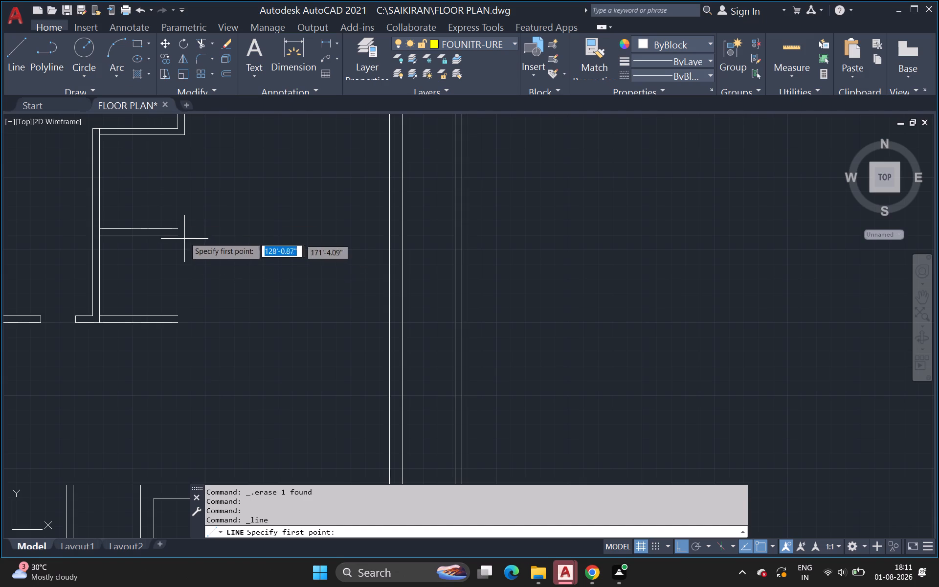
pyautogui.click(175, 226)
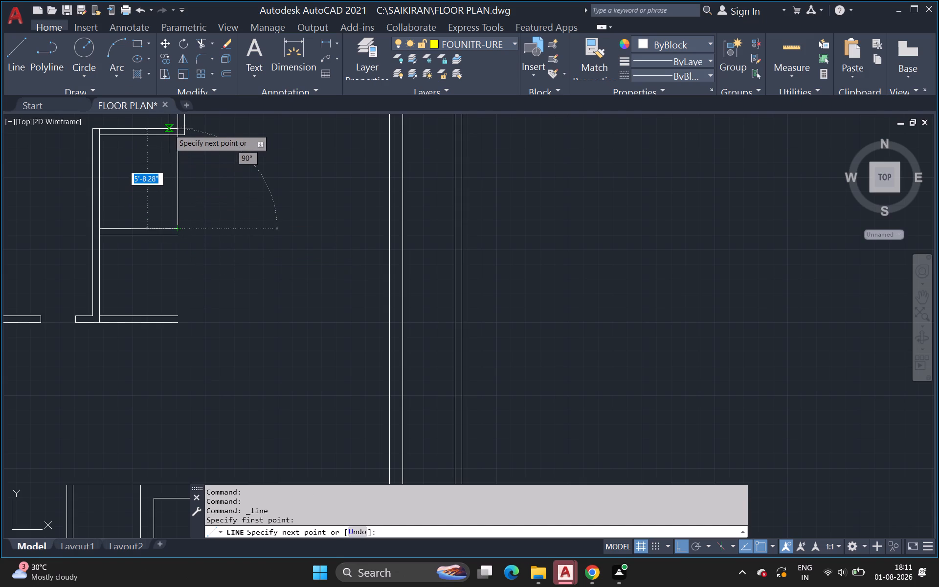
pyautogui.click(176, 133)
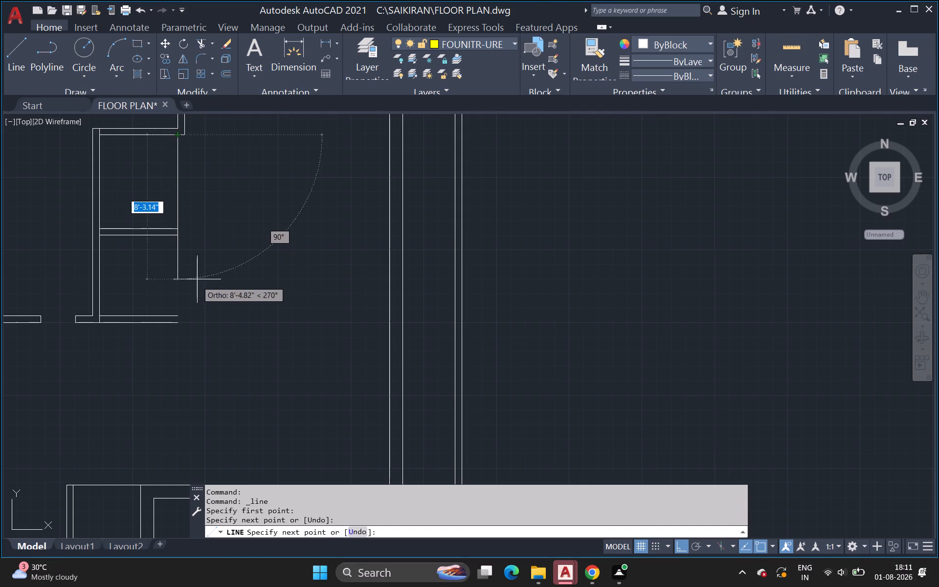
pyautogui.press('space')
# Draw a vertical line closing the lower small room from the dividing wall's lower right end to the bottom wall's inner line.
pyautogui.press('space')
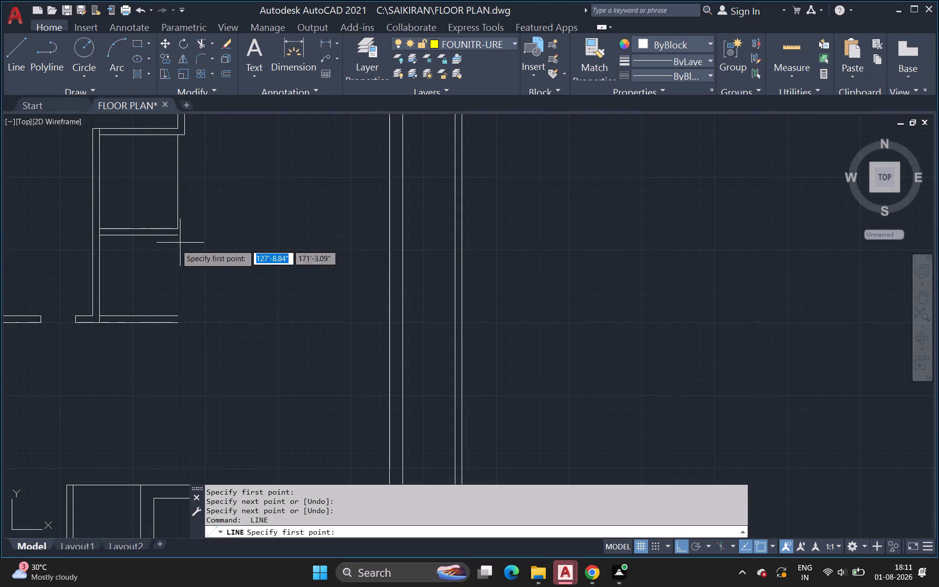
pyautogui.click(177, 234)
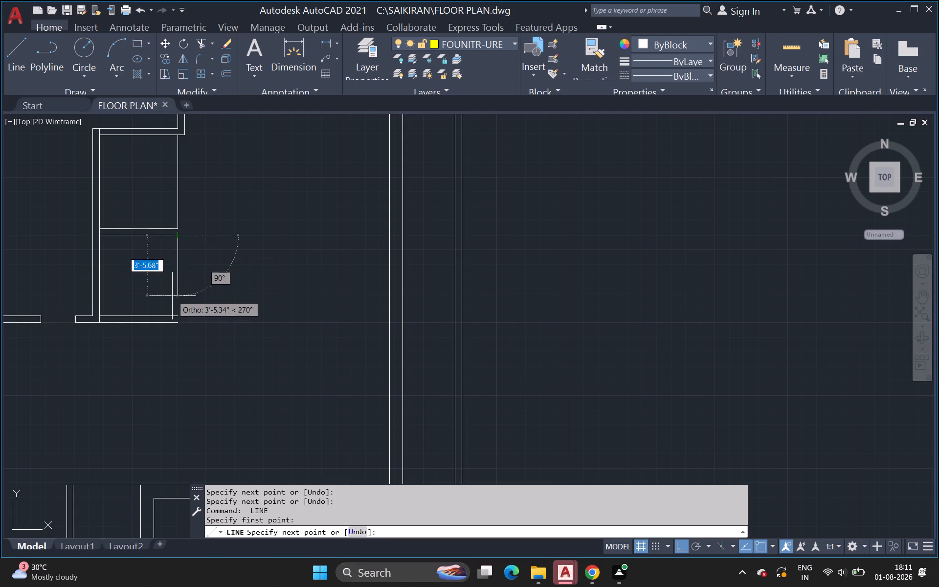
pyautogui.click(177, 314)
pyautogui.press('space')
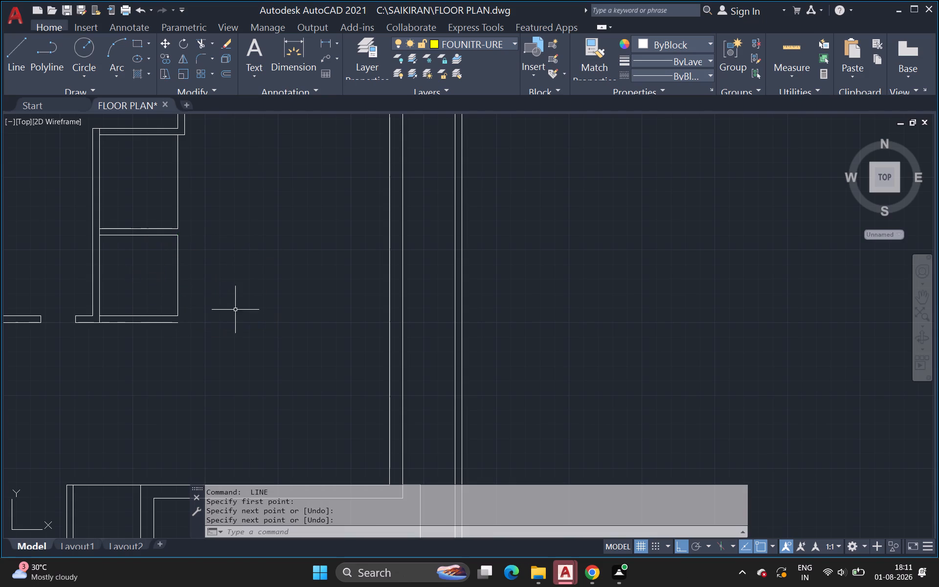
# Draw a 4.5" horizontal line rightward from the right end of the bottom wall's outer line.
pyautogui.press('space')
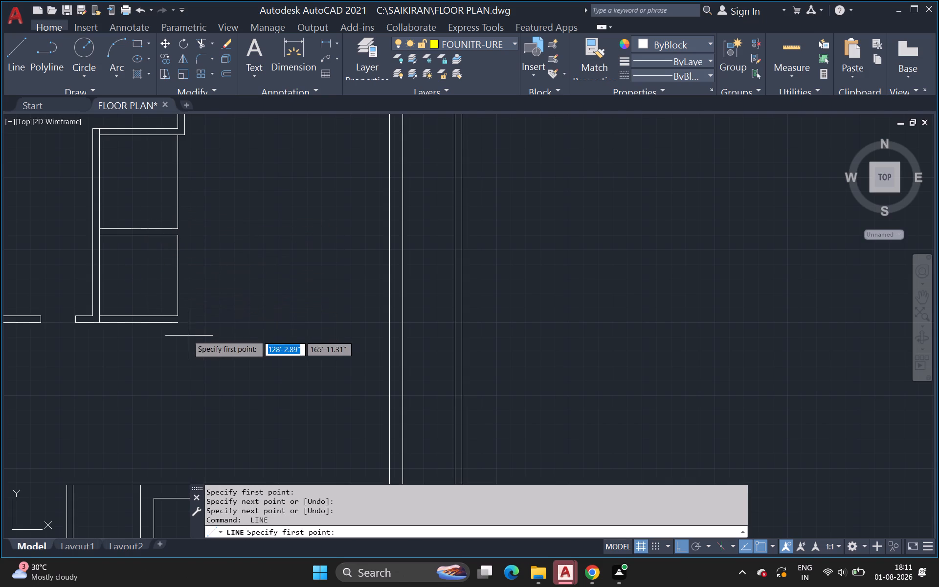
pyautogui.click(178, 325)
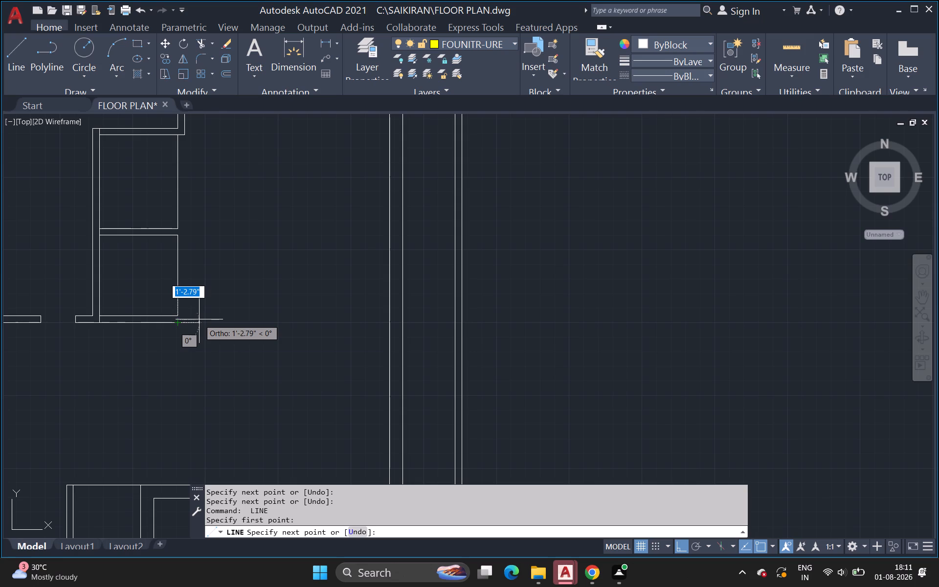
pyautogui.press('4')
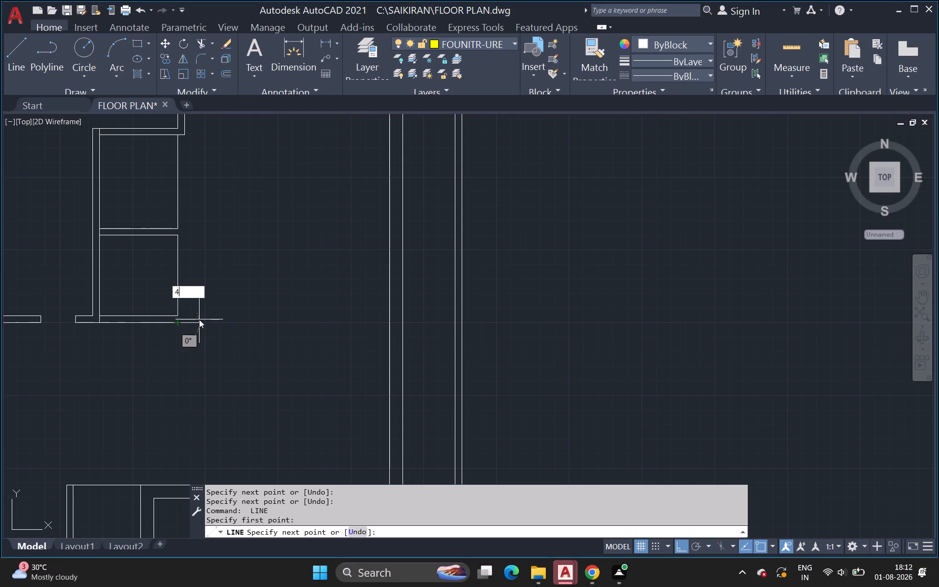
pyautogui.write(',5')
pyautogui.hotkey('shift', '"')
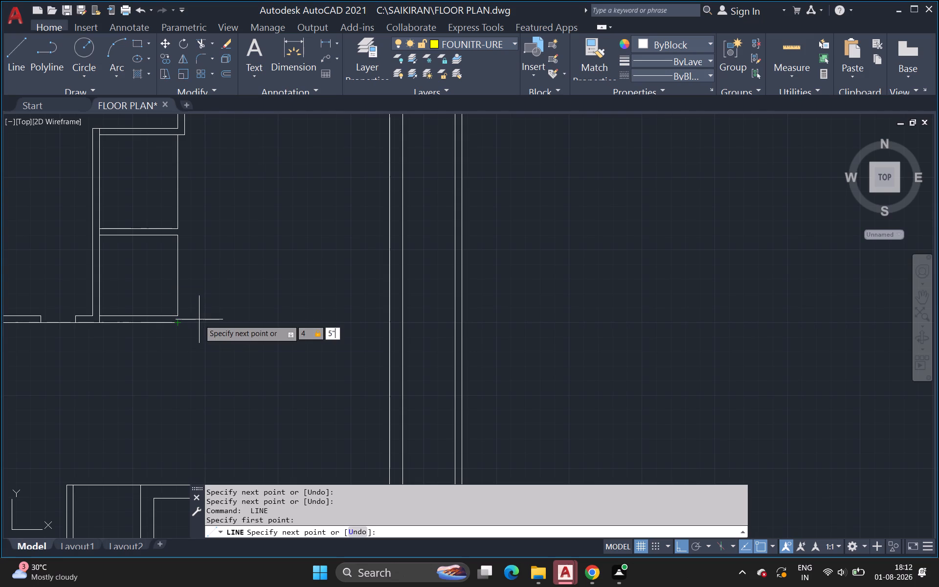
pyautogui.press('Return')
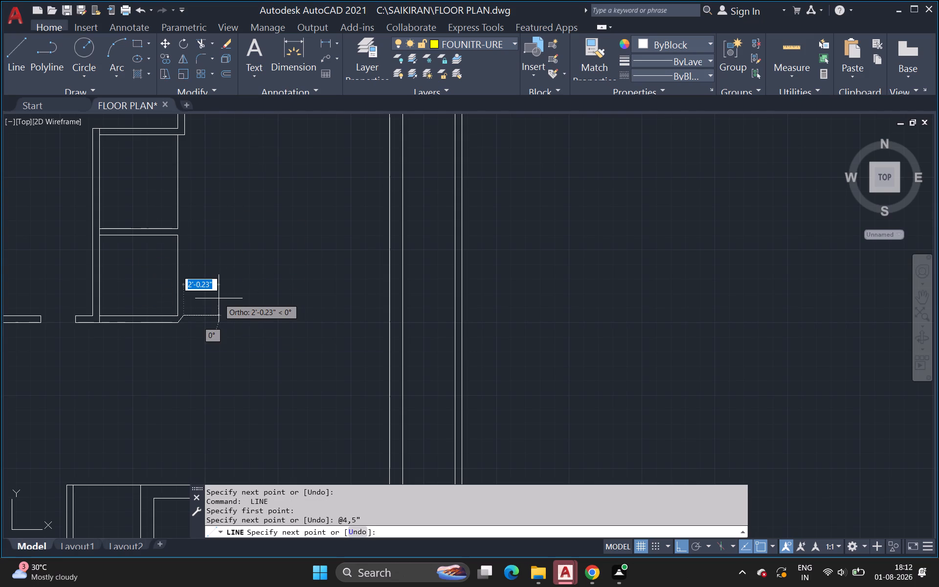
pyautogui.hotkey('ctrl', 'z')
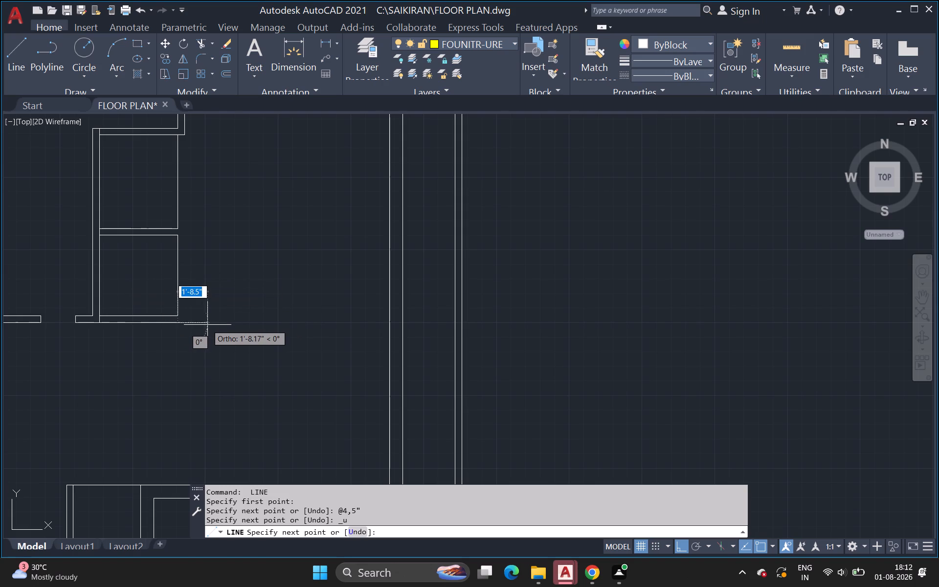
pyautogui.press('4')
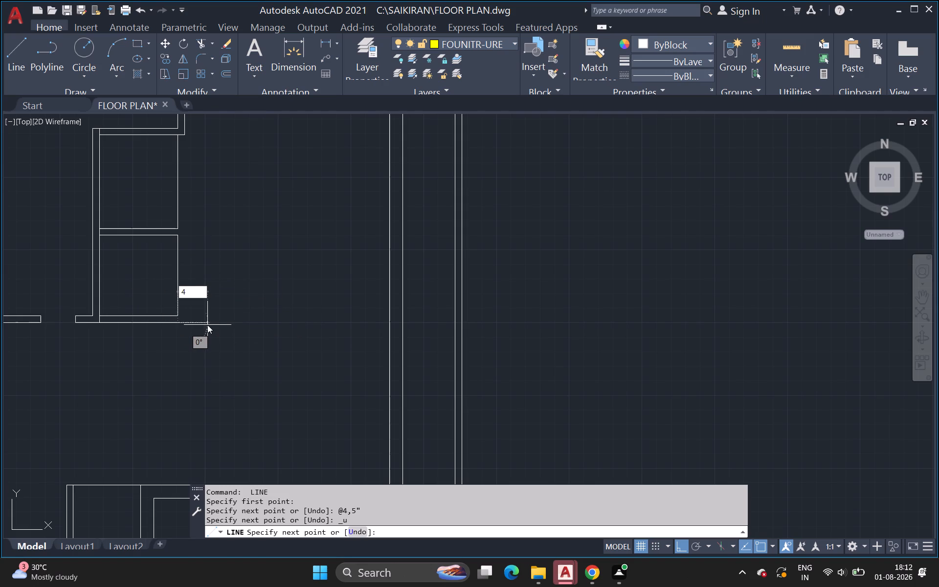
pyautogui.press('.')
pyautogui.press('5')
pyautogui.hotkey('shift', '"')
pyautogui.press('Return')
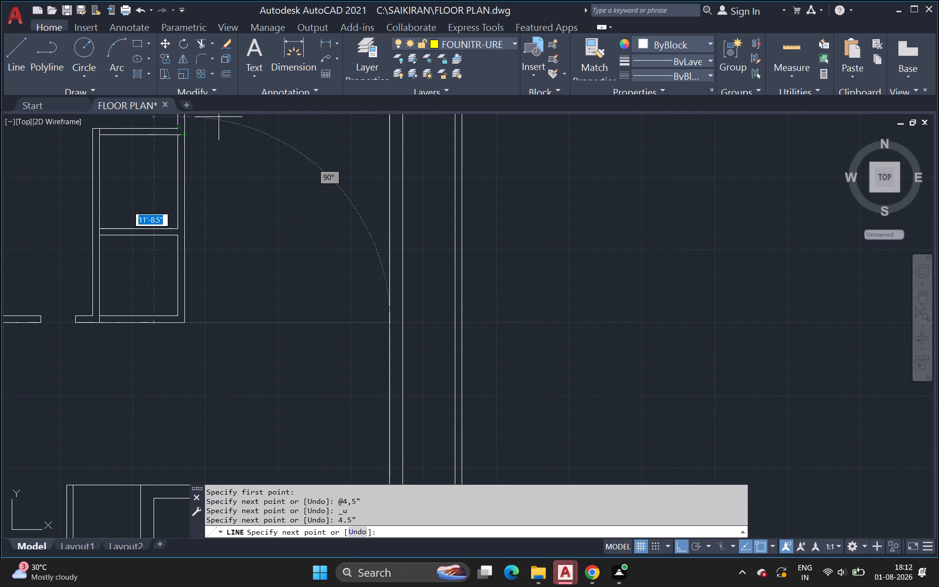
# Continue the line vertically up to the lower outer corner of the wall above, forming the rooms' outer right wall face.
pyautogui.scroll(2, 187, 138)
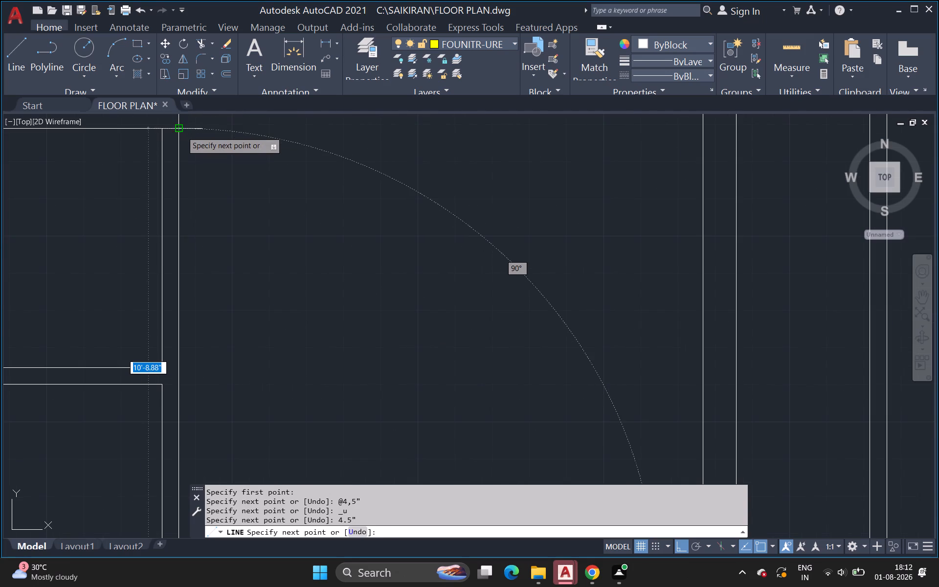
pyautogui.click(182, 131)
pyautogui.scroll(-2, 276, 212)
pyautogui.moveTo(279, 220); pyautogui.dragTo(281, 234, button='middle')
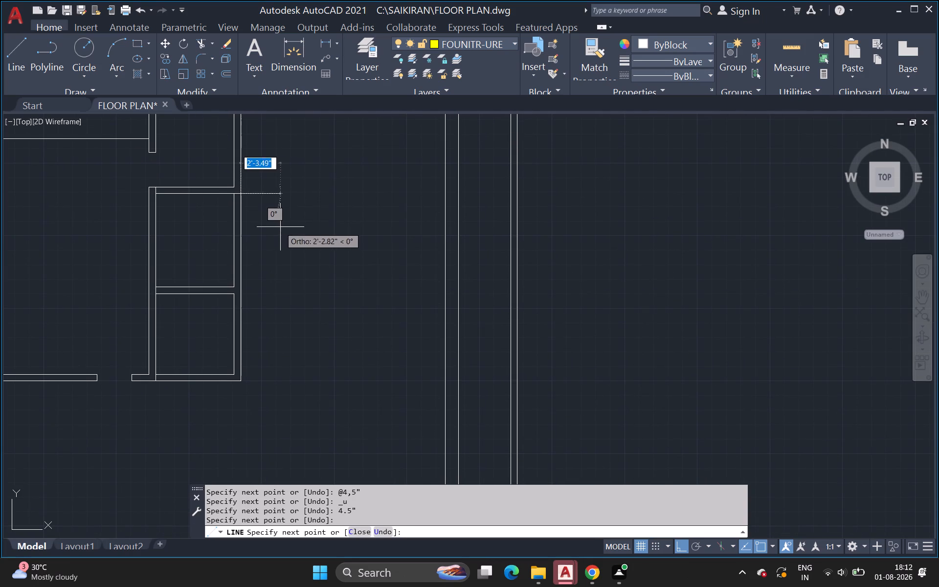
pyautogui.press('Escape')
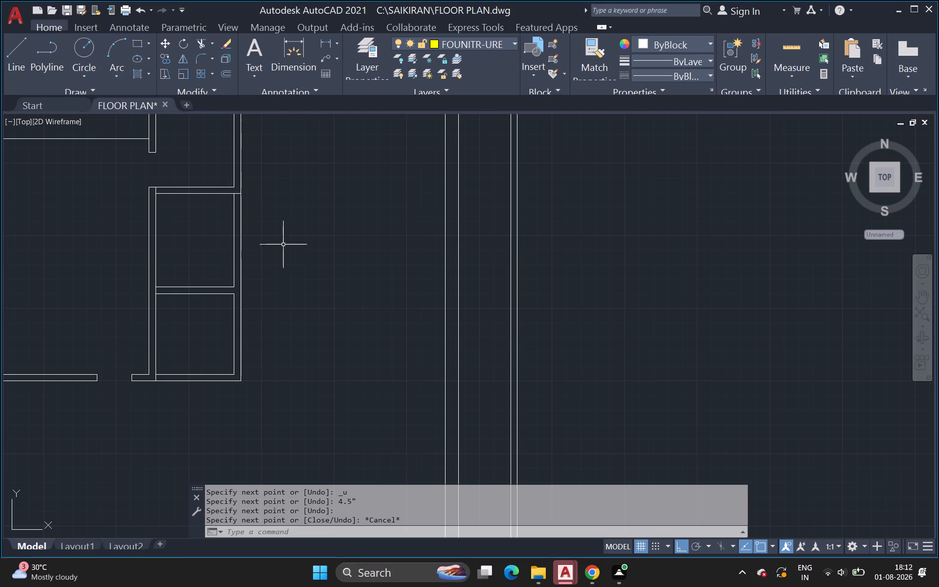
# Shorten the upper small room's top inner line to 4'6", ending it at the inner right wall line.
pyautogui.scroll(2, 234, 193)
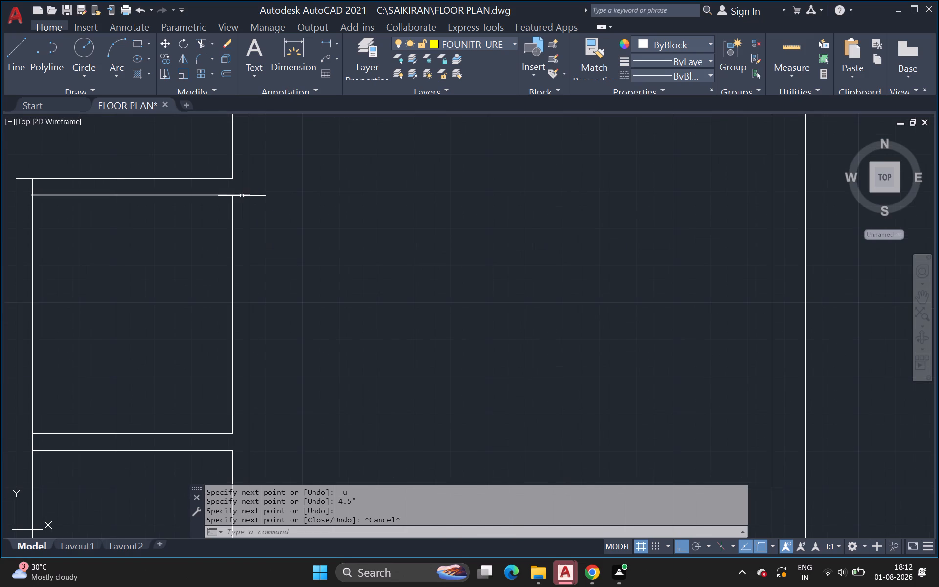
pyautogui.click(242, 196)
pyautogui.click(251, 195)
pyautogui.click(233, 194)
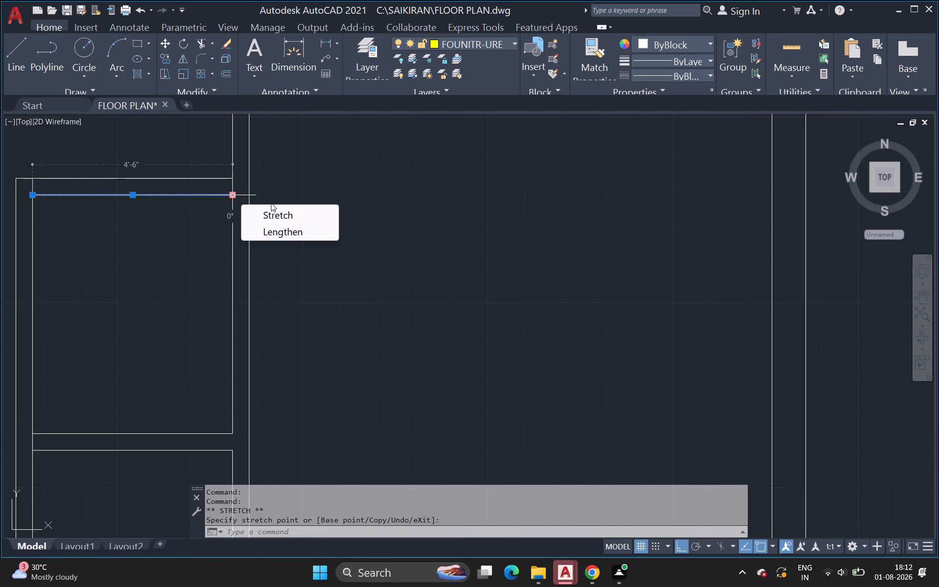
pyautogui.click(279, 205)
pyautogui.press('Escape')
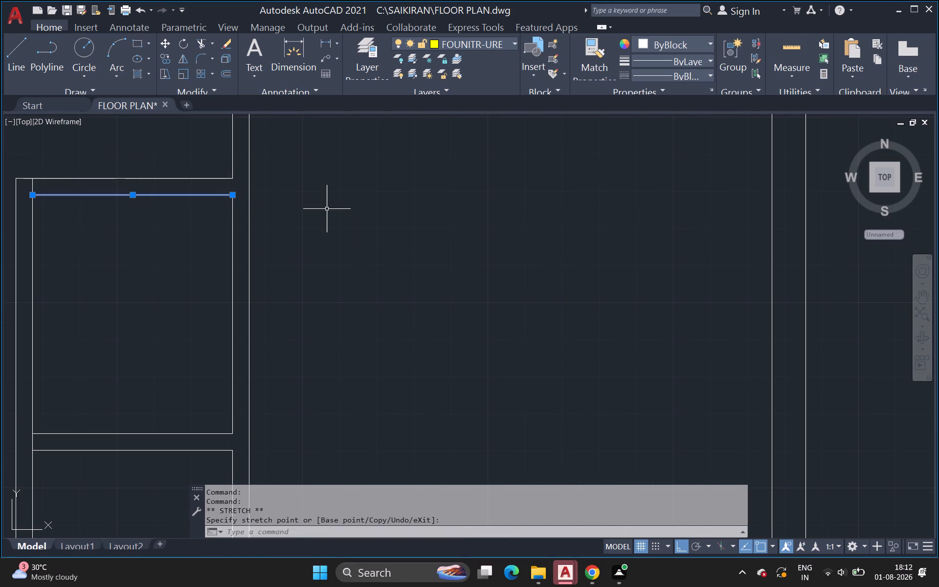
pyautogui.press('Escape')
pyautogui.press('Escape')
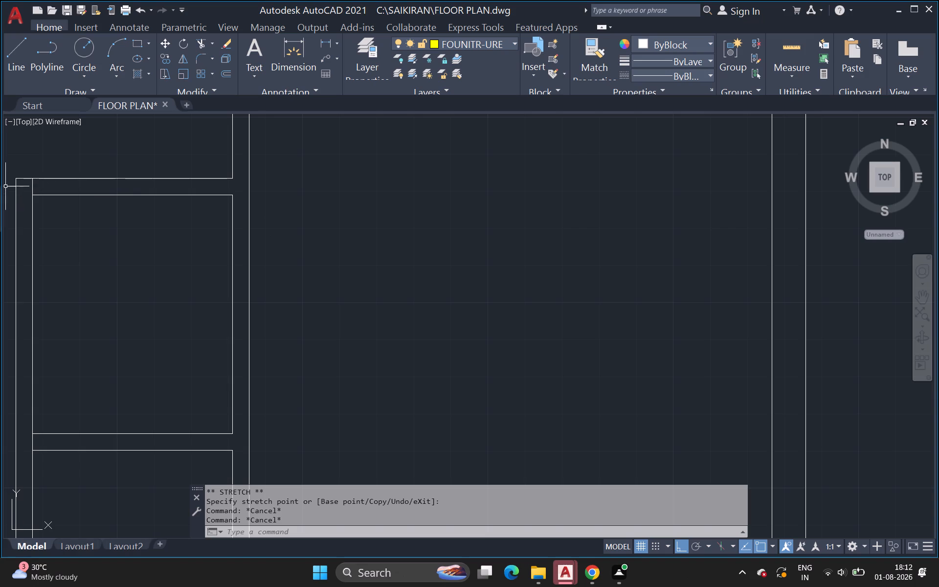
# Shorten the left inner wall line by stretching its top end down to the upper small room's inner top-left corner.
pyautogui.click(33, 182)
pyautogui.moveTo(33, 180); pyautogui.dragTo(31, 183)
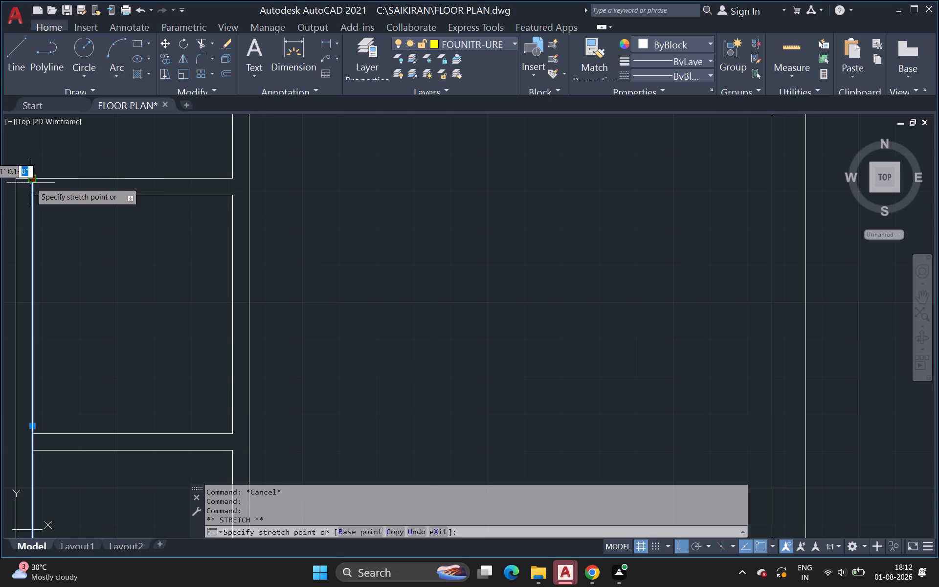
pyautogui.moveTo(31, 183); pyautogui.dragTo(31, 201)
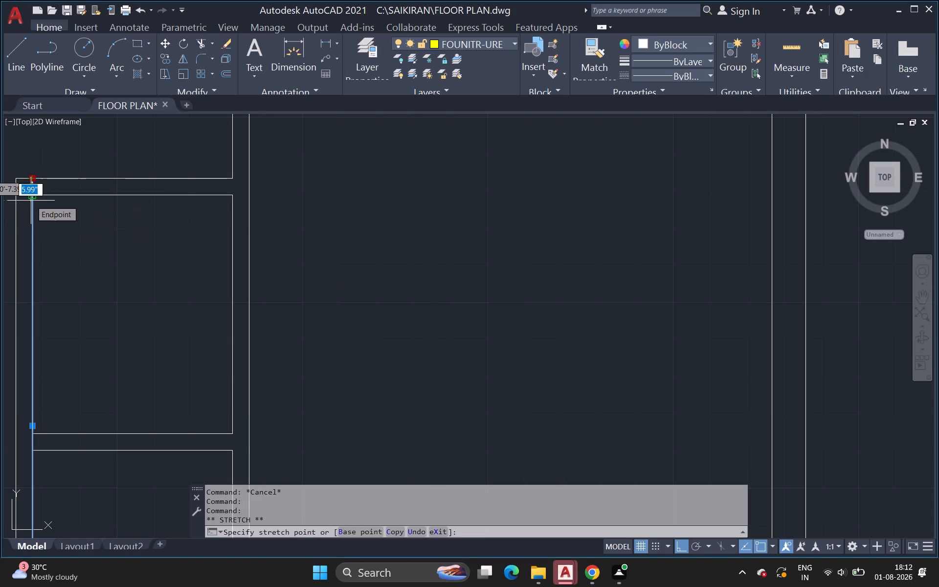
pyautogui.moveTo(31, 201); pyautogui.dragTo(32, 195)
pyautogui.click(32, 195)
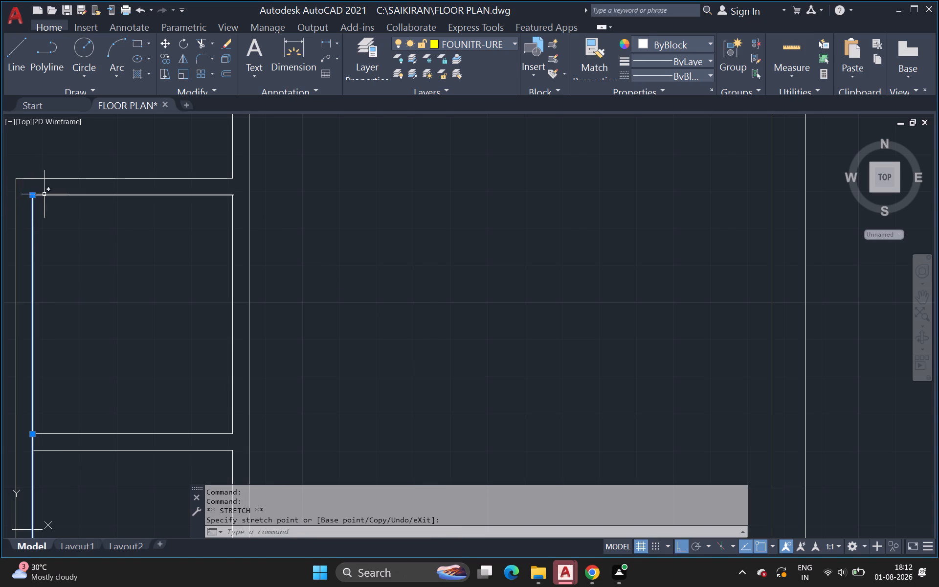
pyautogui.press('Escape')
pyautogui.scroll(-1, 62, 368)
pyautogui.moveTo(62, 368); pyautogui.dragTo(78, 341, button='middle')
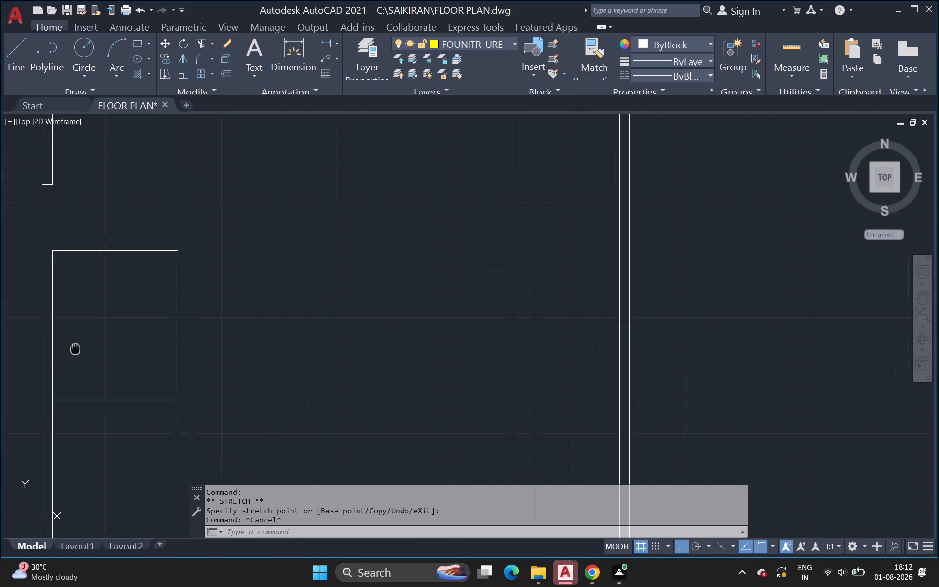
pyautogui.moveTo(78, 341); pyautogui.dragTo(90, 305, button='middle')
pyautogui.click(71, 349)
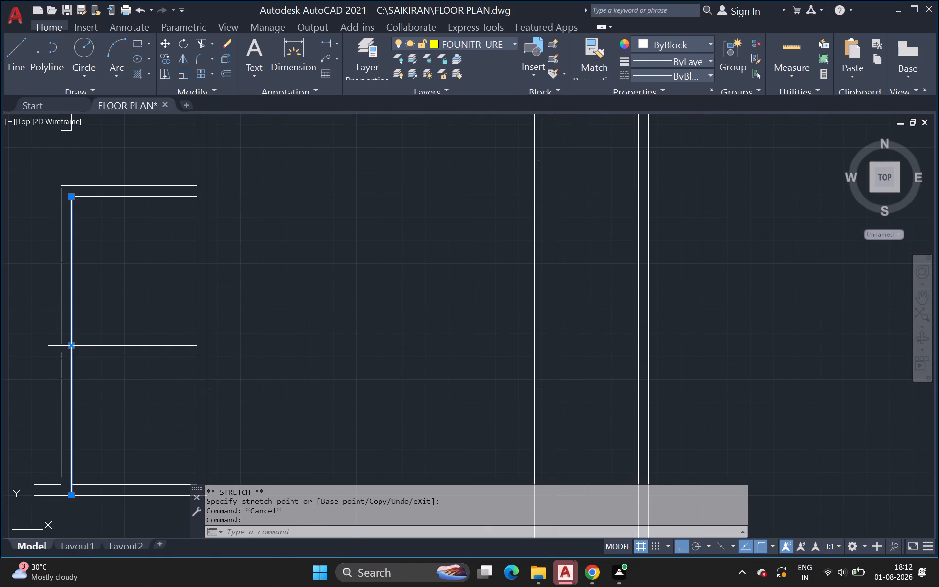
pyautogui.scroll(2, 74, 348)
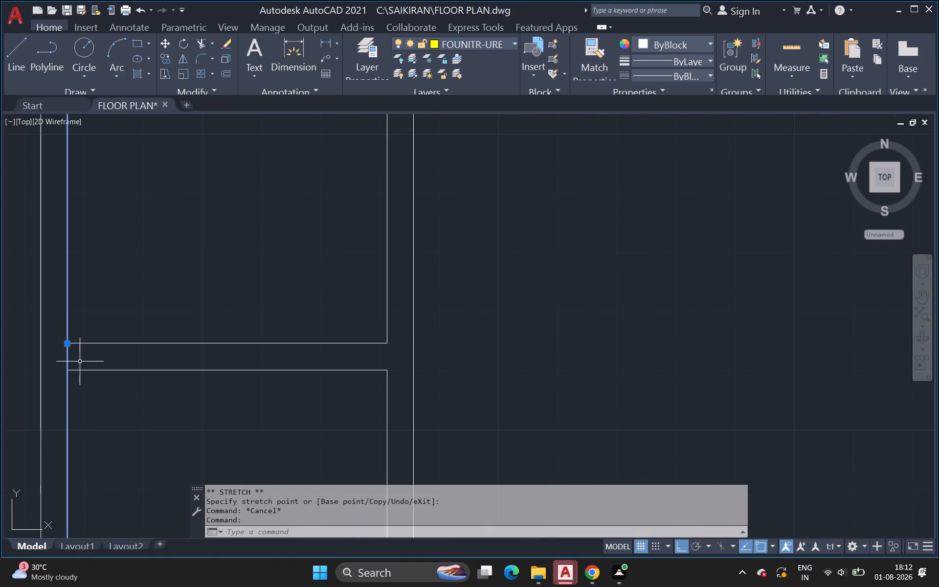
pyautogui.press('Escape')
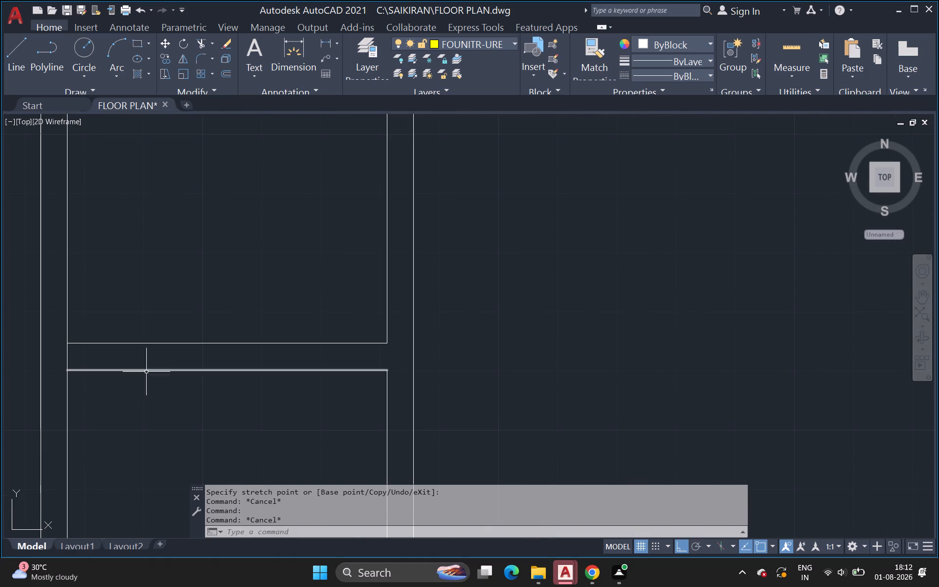
# Shorten the left inner wall line by stretching its bottom end up to the lower small room's inner bottom-left corner.
pyautogui.scroll(-2, 156, 370)
pyautogui.moveTo(155, 367); pyautogui.dragTo(152, 308, button='middle')
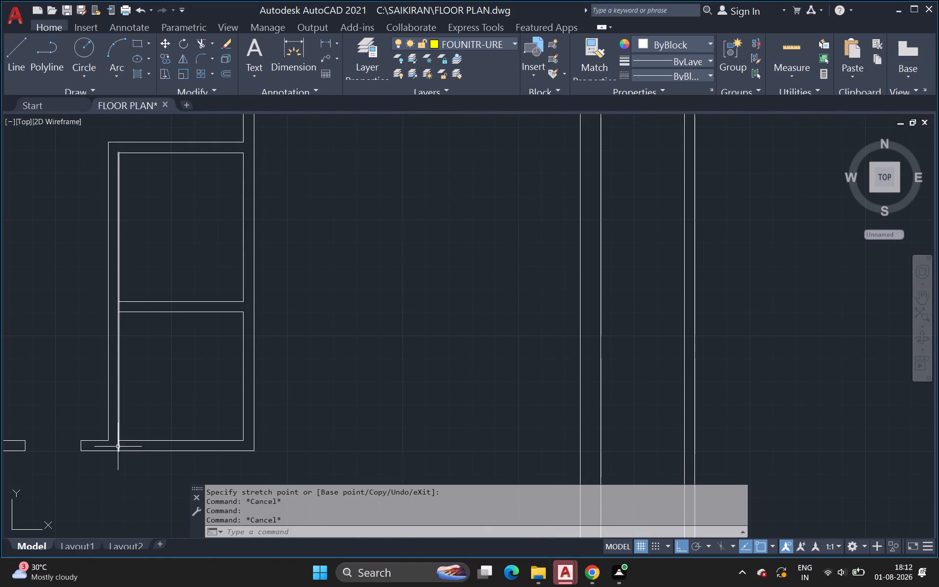
pyautogui.click(118, 446)
pyautogui.moveTo(119, 450); pyautogui.dragTo(121, 449)
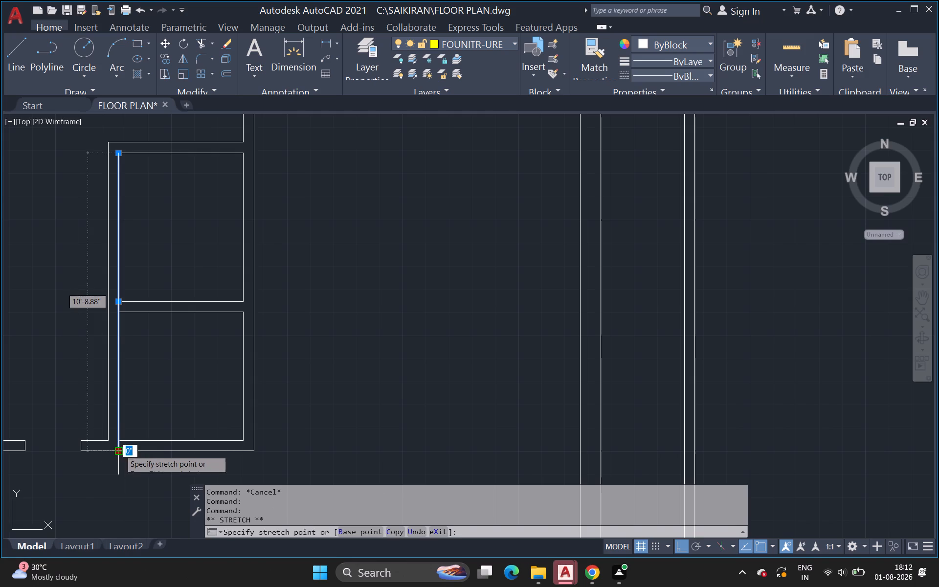
pyautogui.moveTo(121, 449); pyautogui.dragTo(121, 437)
pyautogui.click(120, 435)
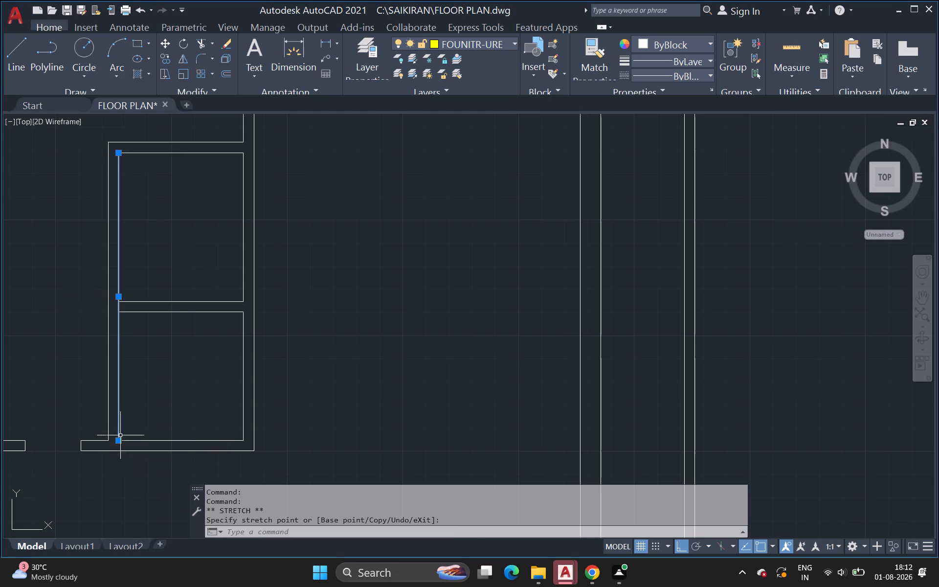
pyautogui.press('Escape')
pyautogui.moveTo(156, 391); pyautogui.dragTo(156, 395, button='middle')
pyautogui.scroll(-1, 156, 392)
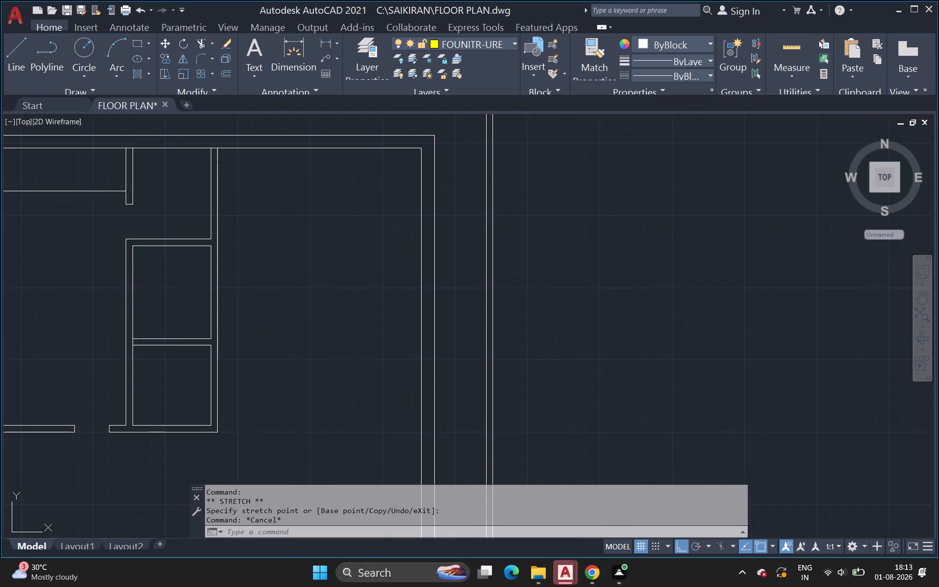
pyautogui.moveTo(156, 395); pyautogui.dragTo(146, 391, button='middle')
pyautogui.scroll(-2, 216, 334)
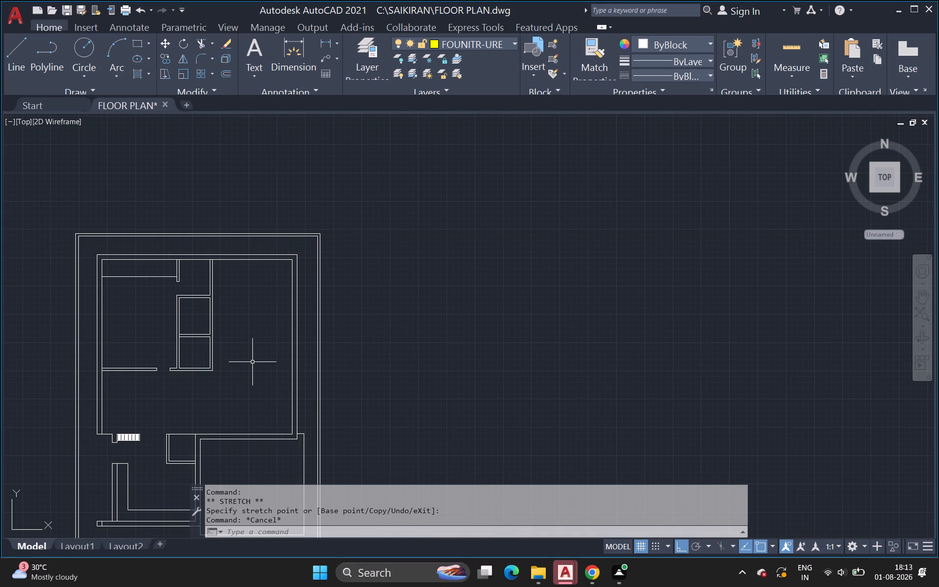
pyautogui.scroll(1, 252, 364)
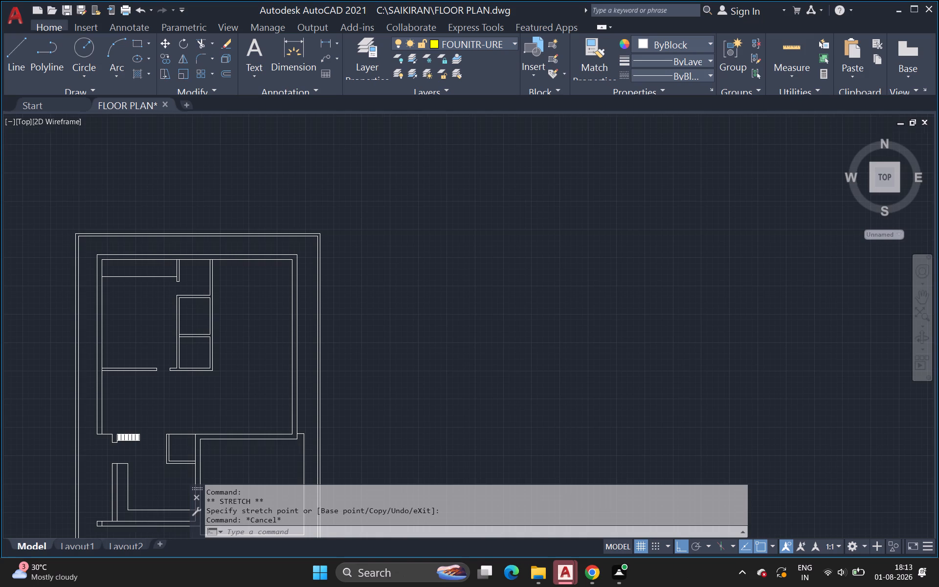
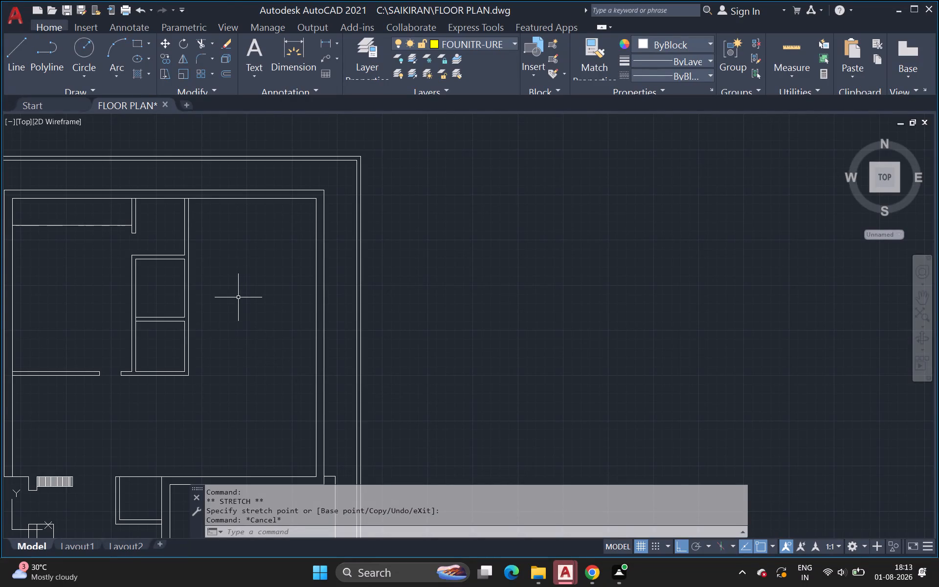
# Draw a three-sided line outline about 1'-8" deep and 9'-7" long against the stacked rooms' outer right wall face.
pyautogui.click(13, 41)
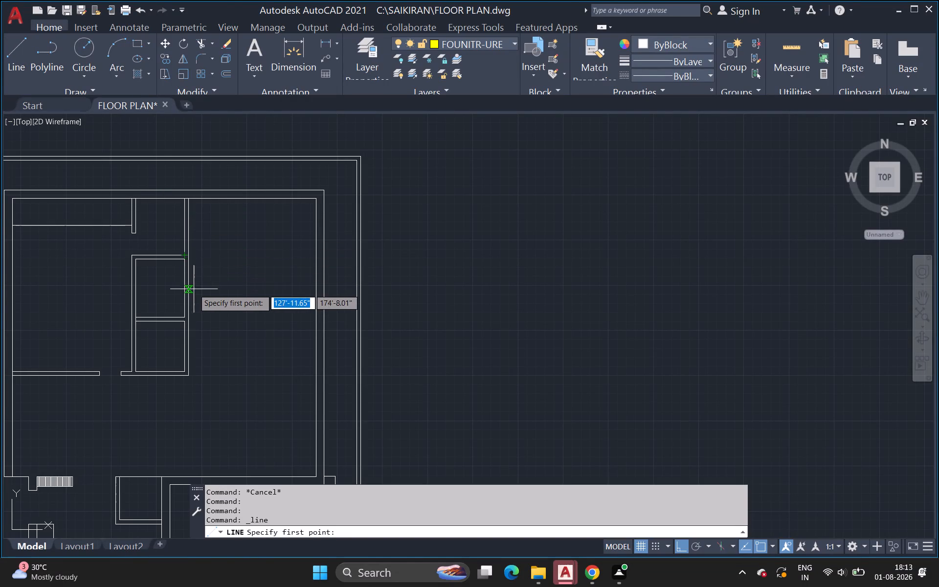
pyautogui.scroll(2, 194, 290)
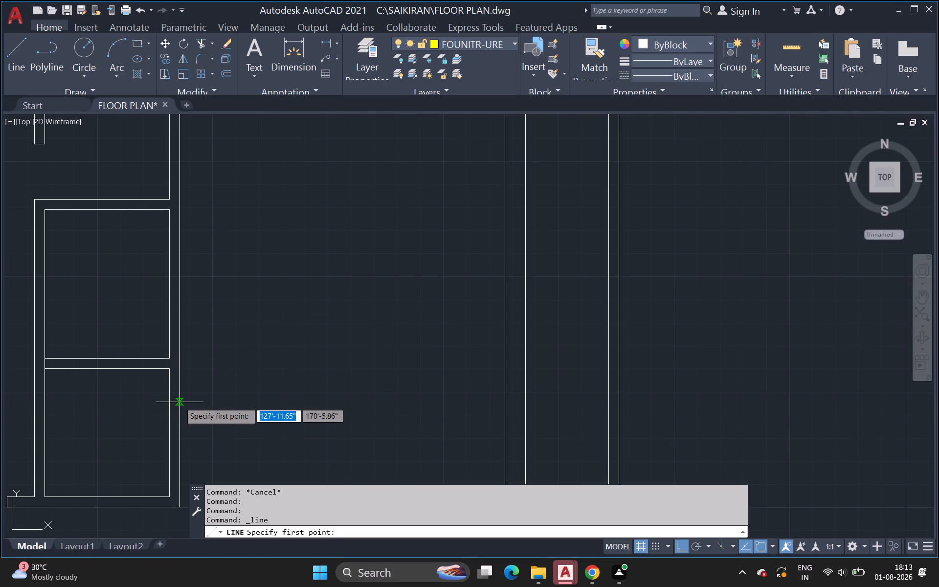
pyautogui.click(180, 402)
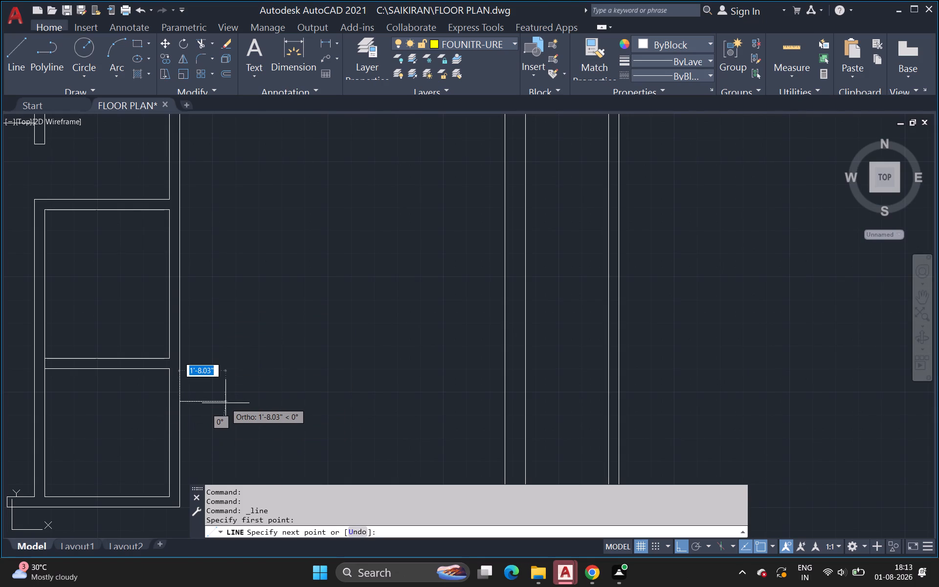
pyautogui.click(225, 403)
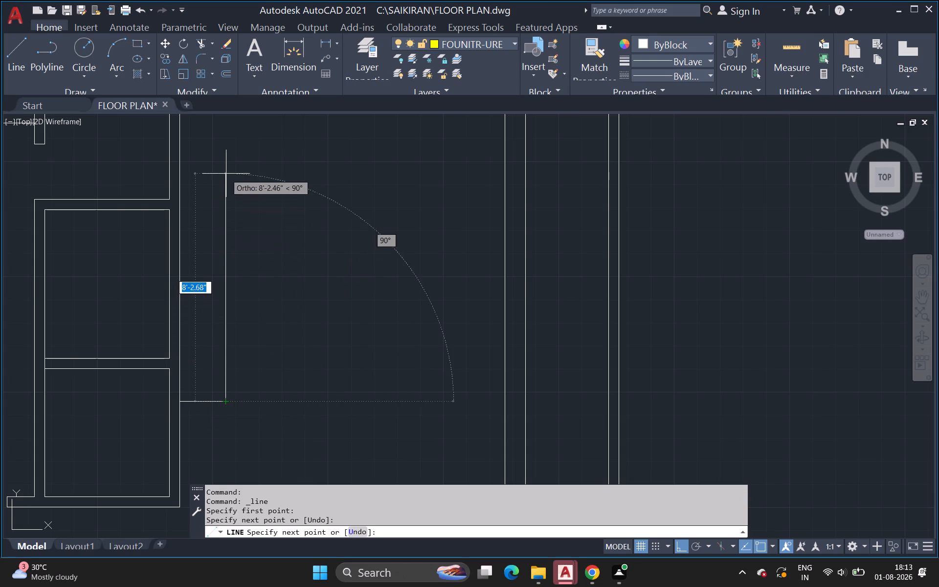
pyautogui.scroll(-1, 224, 139)
pyautogui.moveTo(223, 139); pyautogui.dragTo(220, 244, button='middle')
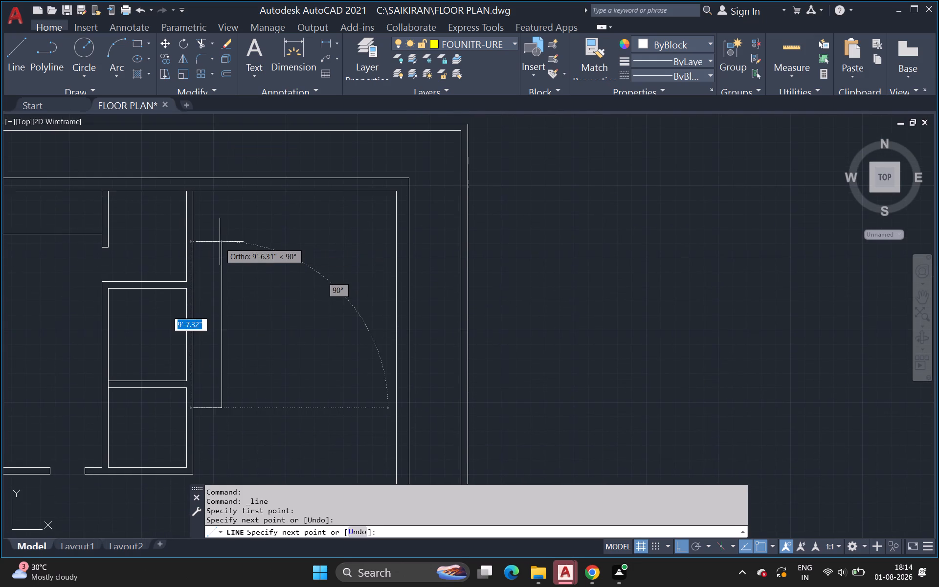
pyautogui.click(220, 238)
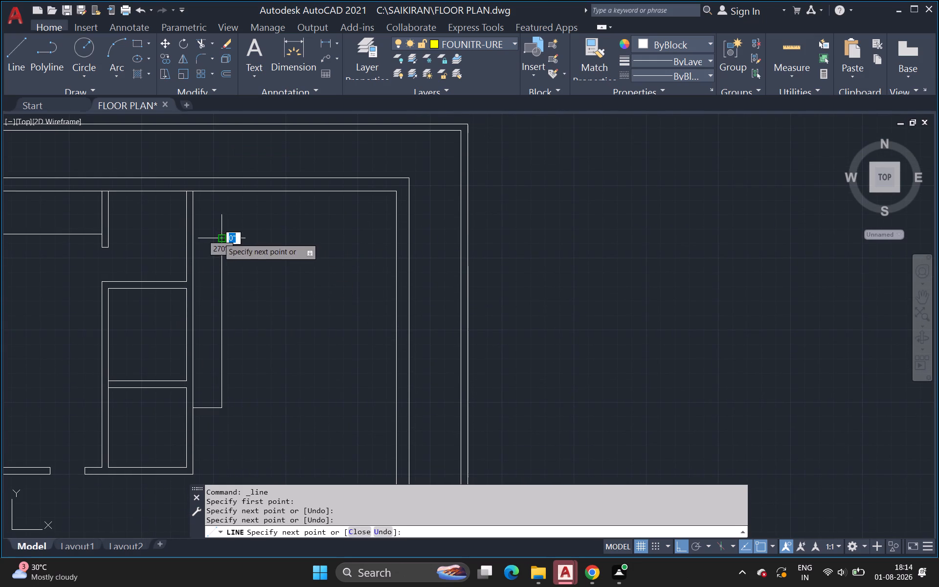
pyautogui.click(189, 236)
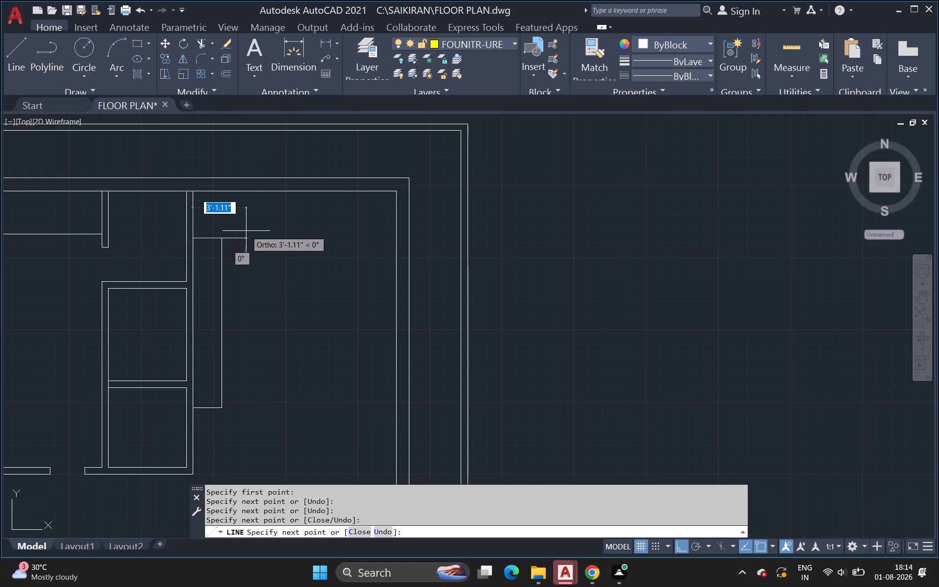
pyautogui.press('space')
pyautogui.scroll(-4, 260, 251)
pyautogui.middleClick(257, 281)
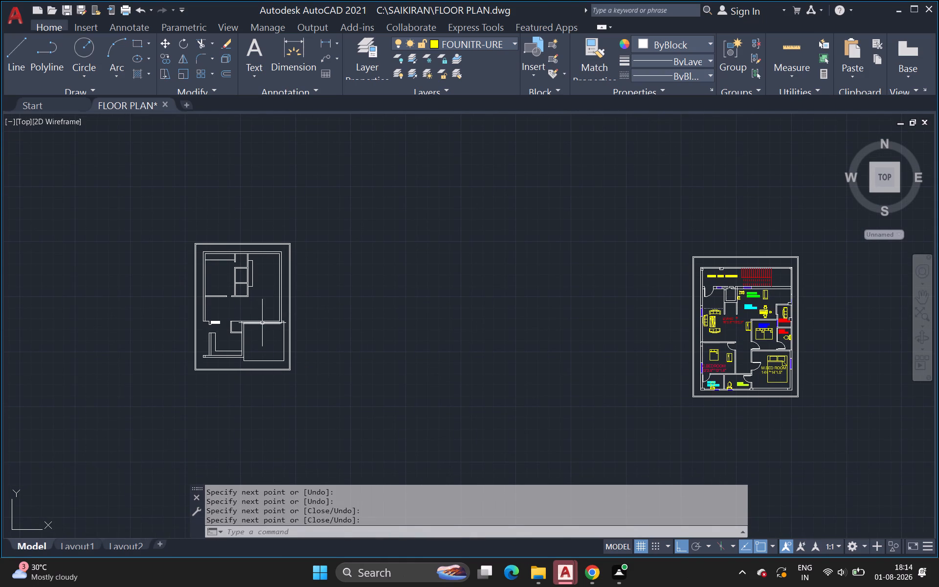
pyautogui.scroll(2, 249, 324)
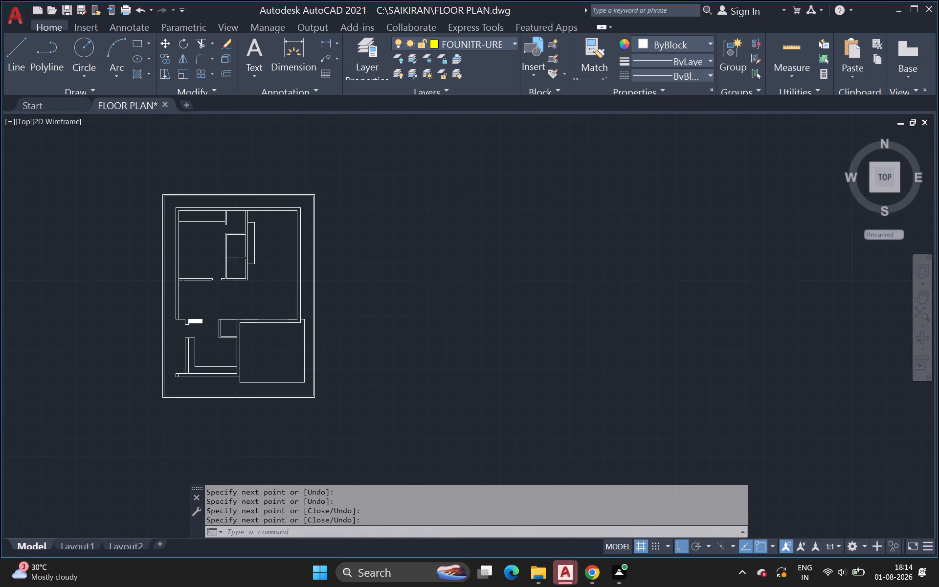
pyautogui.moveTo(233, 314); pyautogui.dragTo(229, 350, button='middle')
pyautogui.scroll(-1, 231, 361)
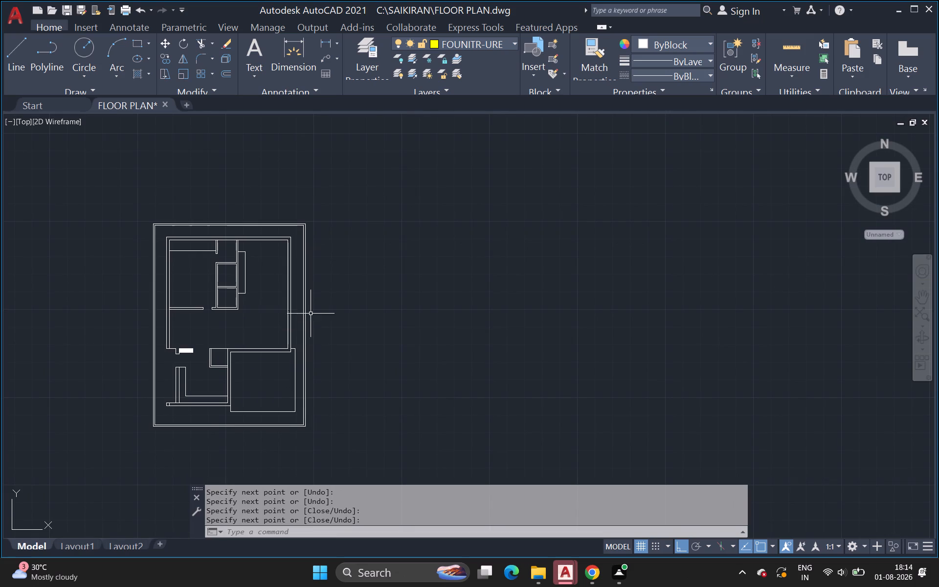
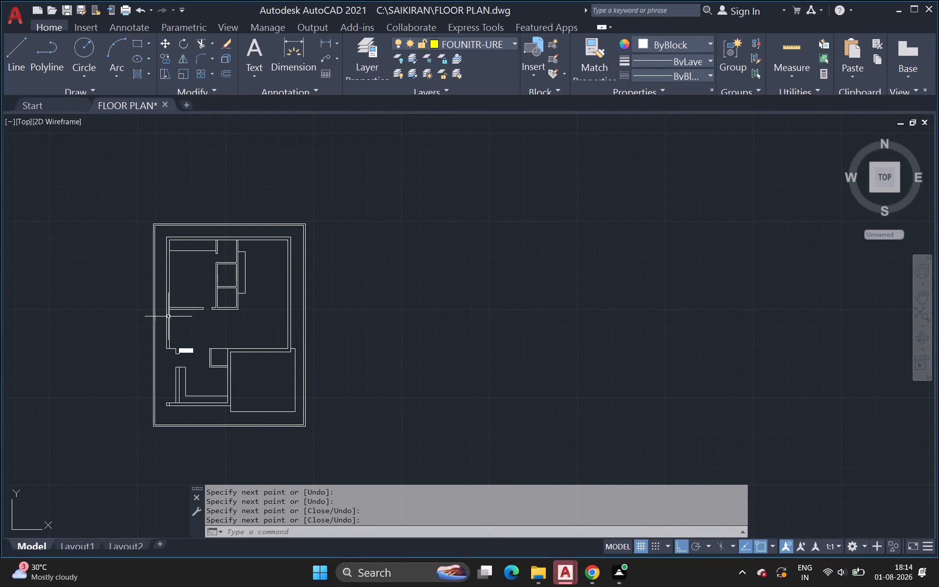
# Draw a line across the wall thickness above the bottom-right room, just left of the main building's lower-right corner.
pyautogui.scroll(2, 169, 312)
pyautogui.click(9, 49)
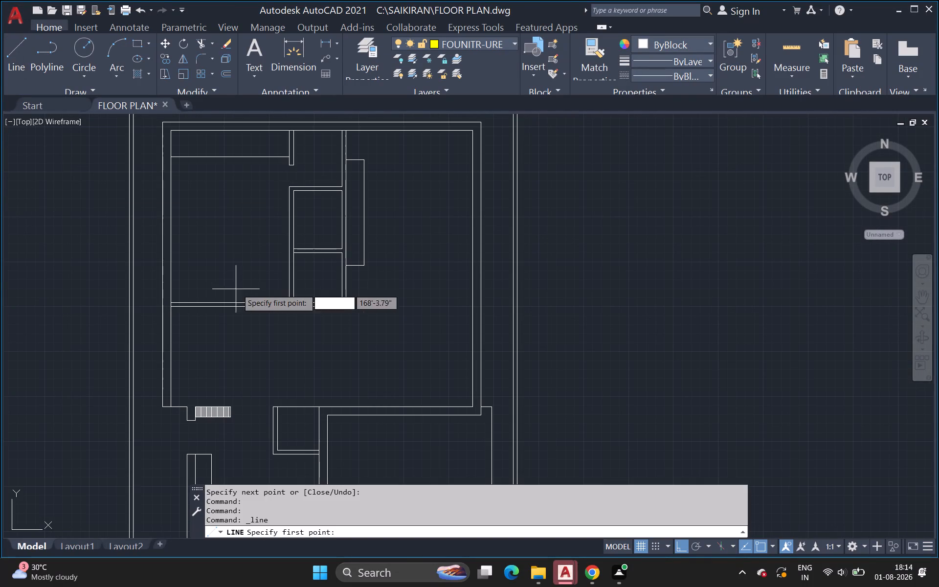
pyautogui.scroll(-1, 268, 311)
pyautogui.moveTo(268, 311); pyautogui.dragTo(237, 254, button='middle')
pyautogui.scroll(1, 314, 334)
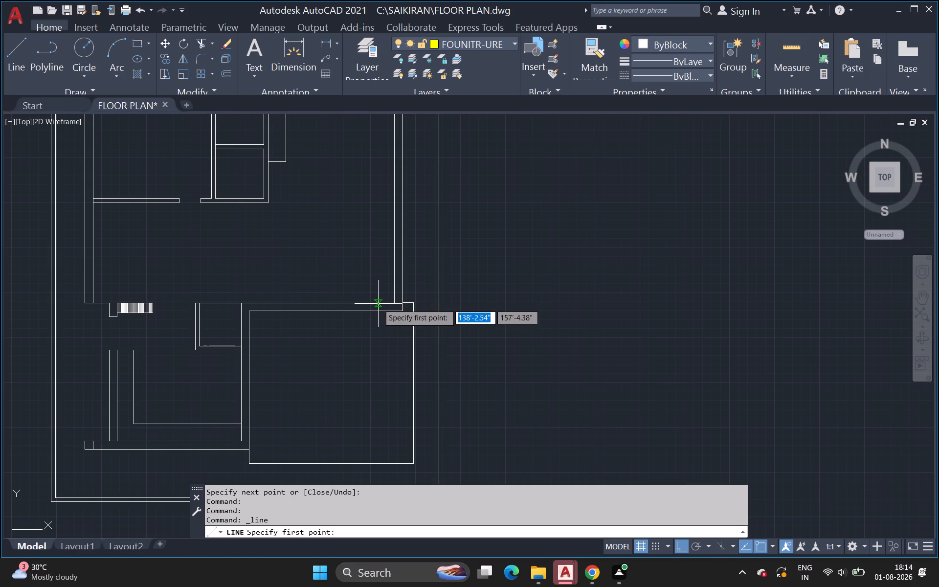
pyautogui.click(381, 303)
pyautogui.click(382, 311)
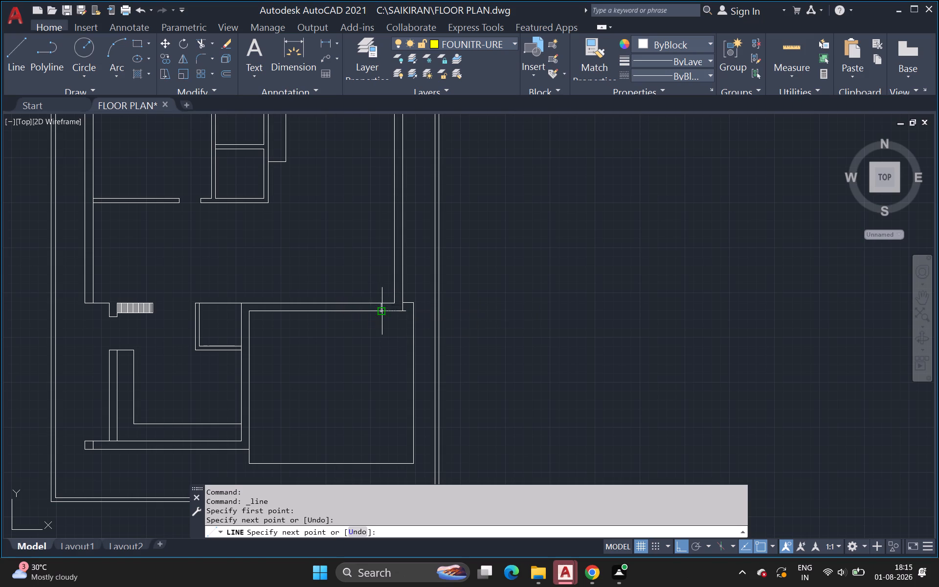
pyautogui.press('space')
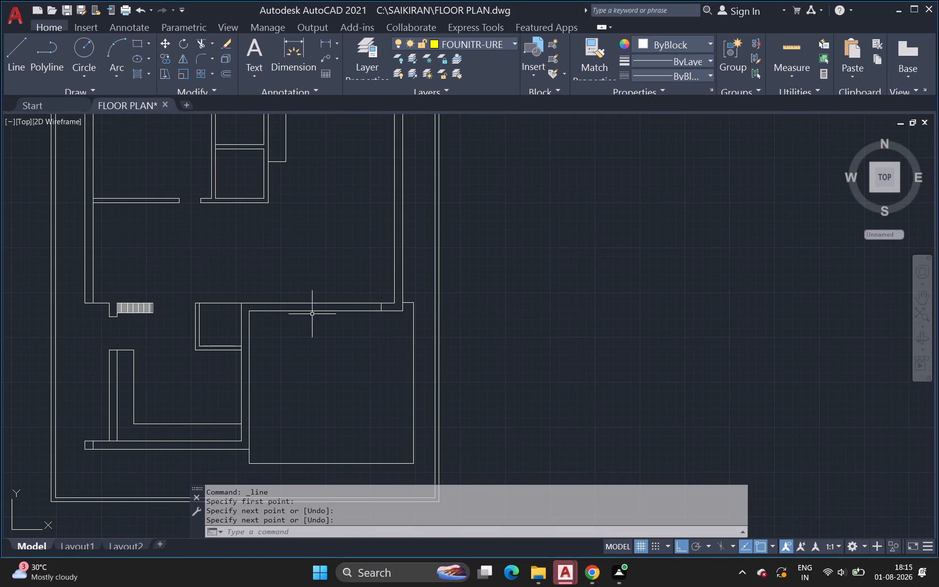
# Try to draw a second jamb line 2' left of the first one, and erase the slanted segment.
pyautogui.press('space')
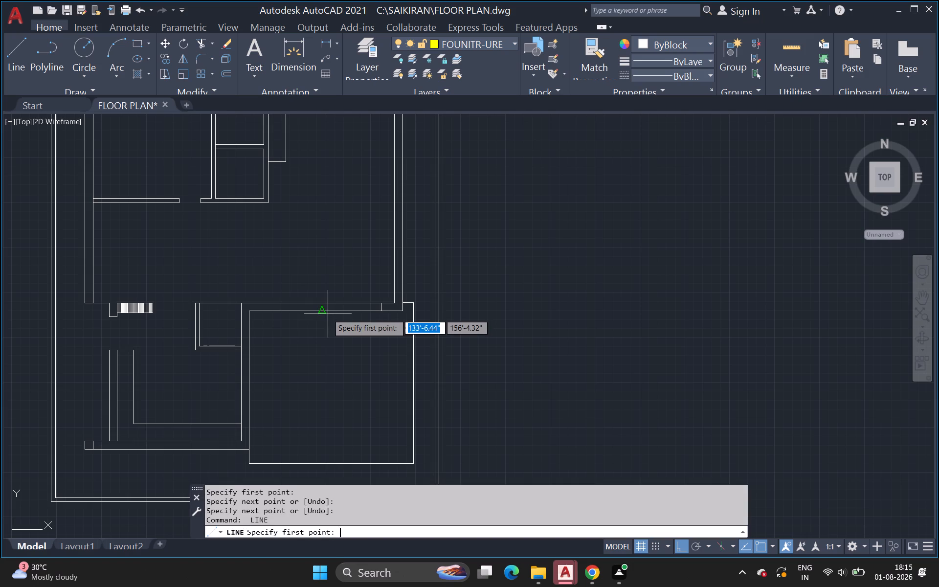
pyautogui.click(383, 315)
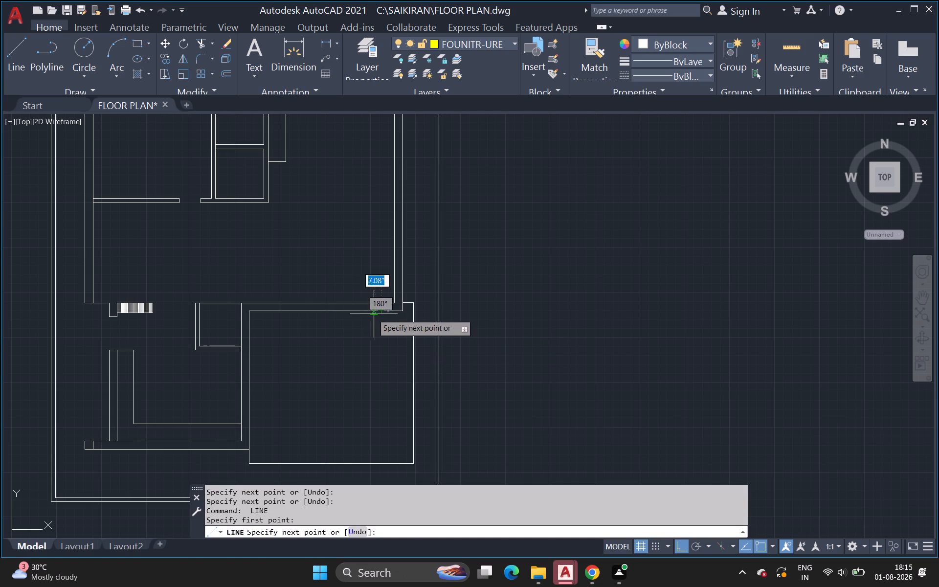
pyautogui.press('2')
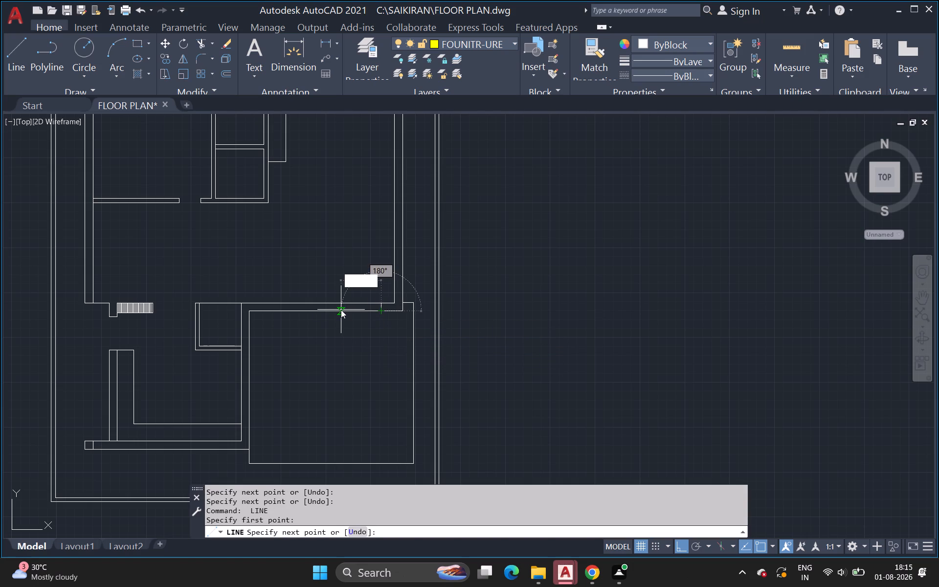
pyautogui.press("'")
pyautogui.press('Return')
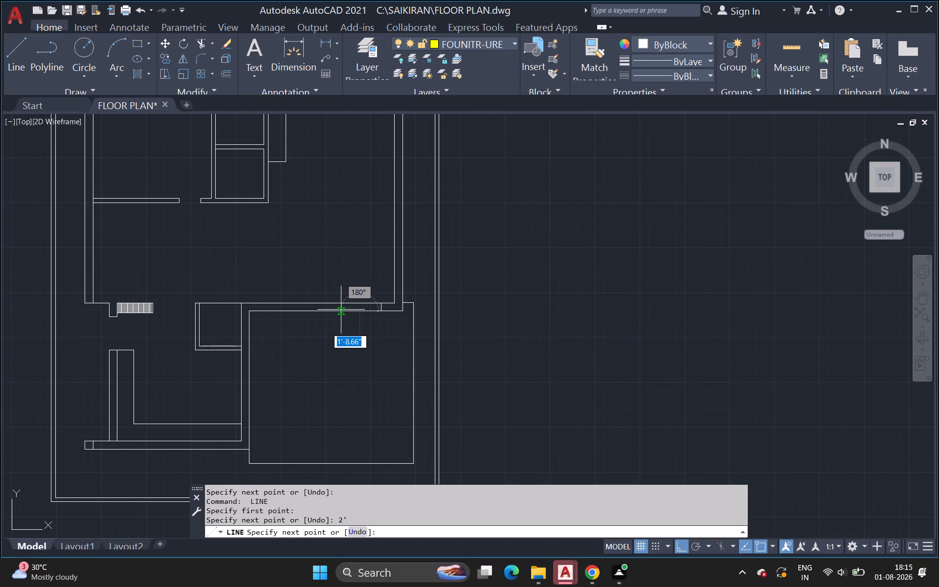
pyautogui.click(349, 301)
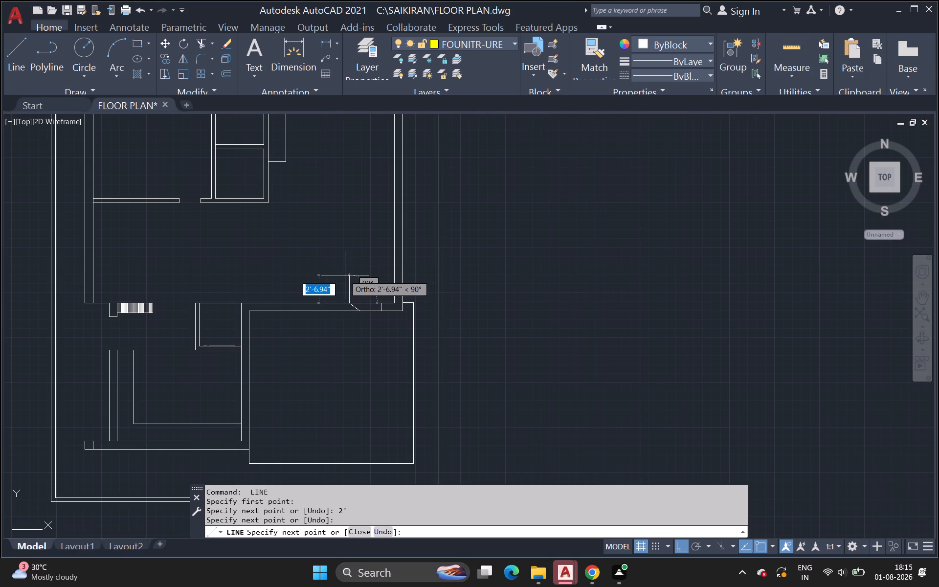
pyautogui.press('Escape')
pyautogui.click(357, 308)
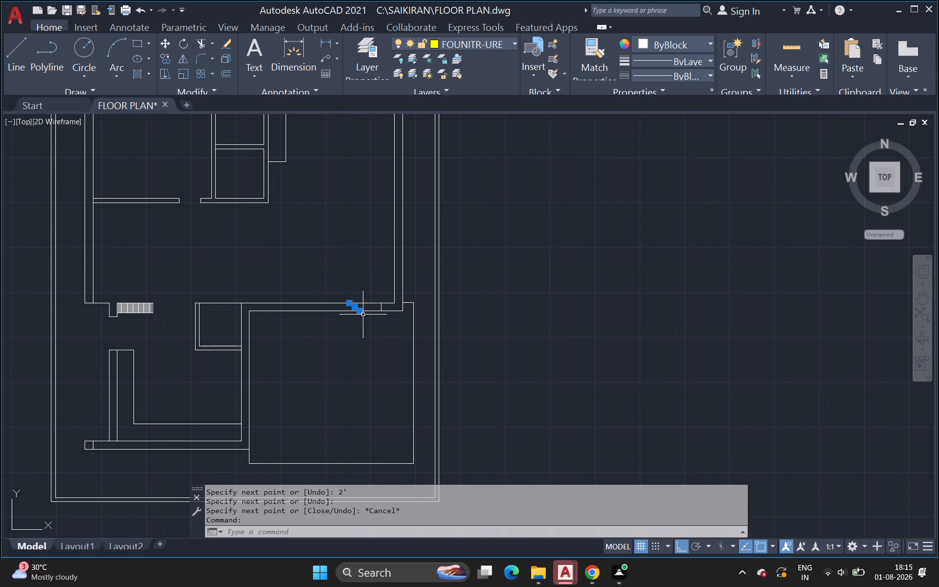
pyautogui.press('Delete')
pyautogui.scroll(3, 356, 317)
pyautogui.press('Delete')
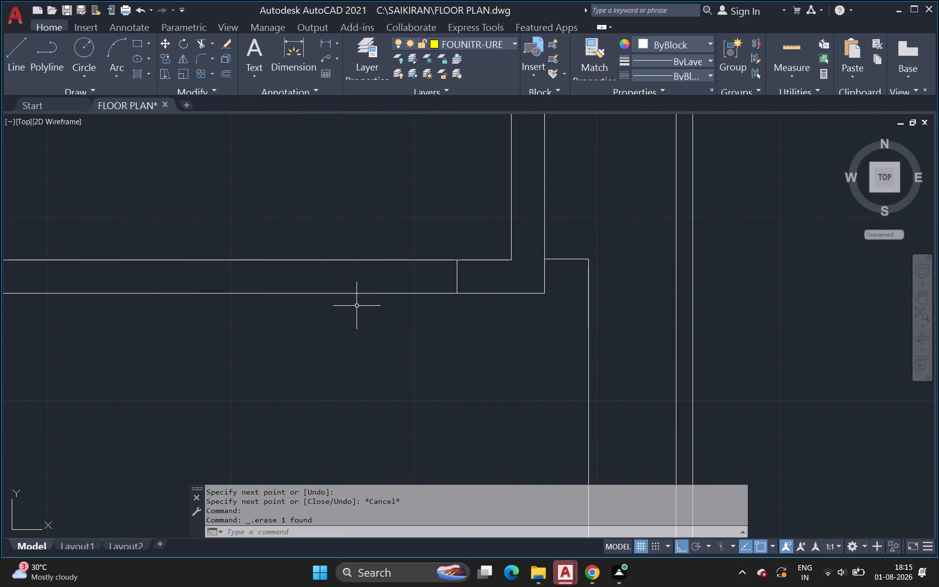
# Draw a line 2' left along the wall's lower face from the first jamb line, continuing up across the wall thickness.
pyautogui.click(14, 63)
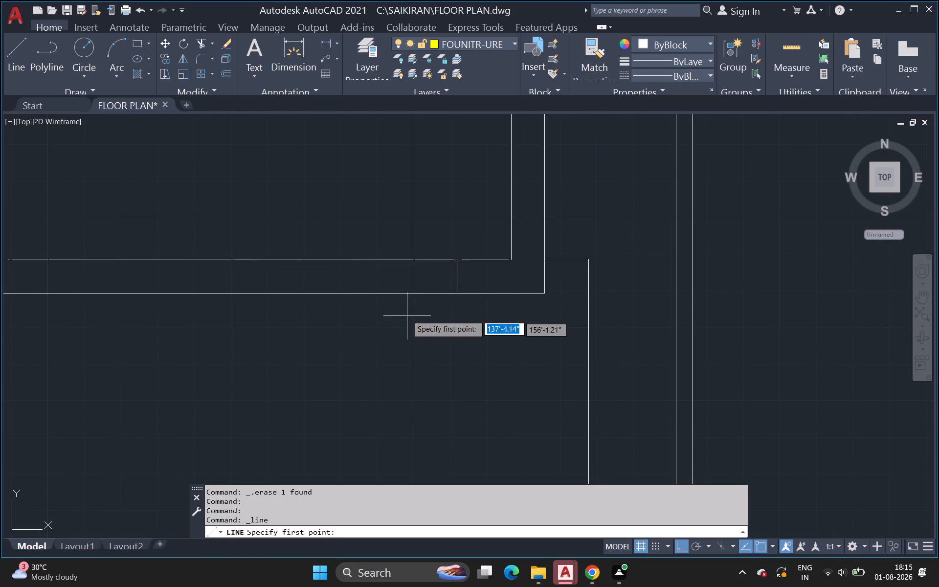
pyautogui.click(459, 293)
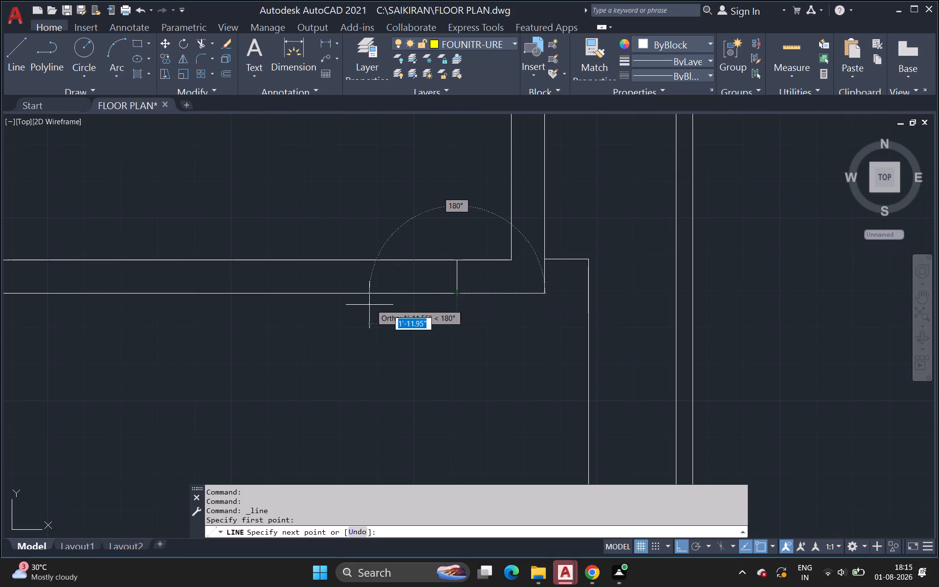
pyautogui.press('2')
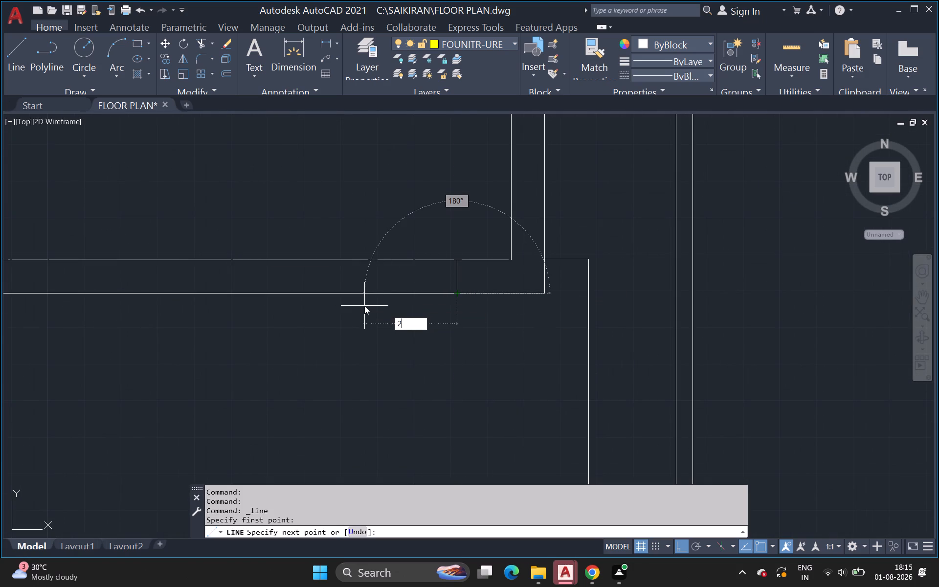
pyautogui.press("'")
pyautogui.press('Return')
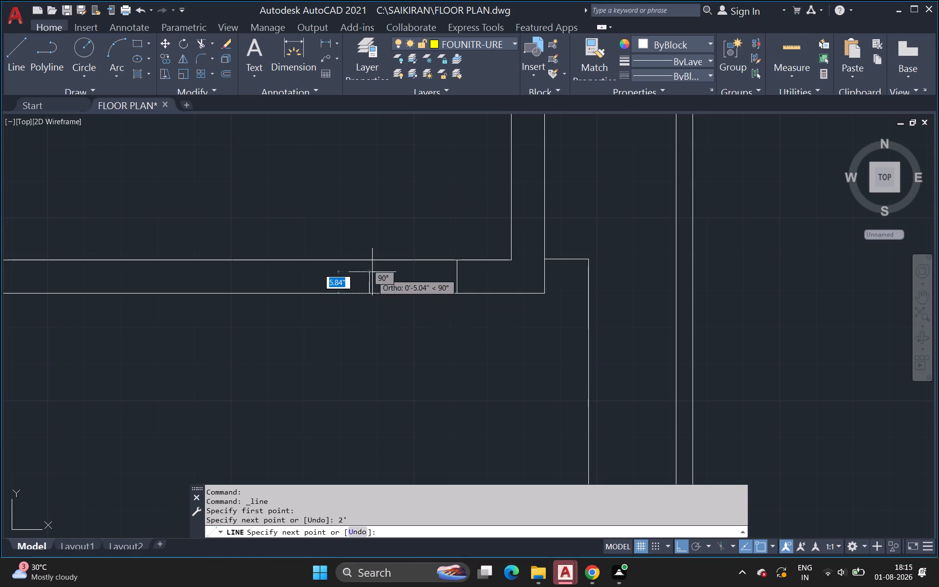
pyautogui.click(369, 258)
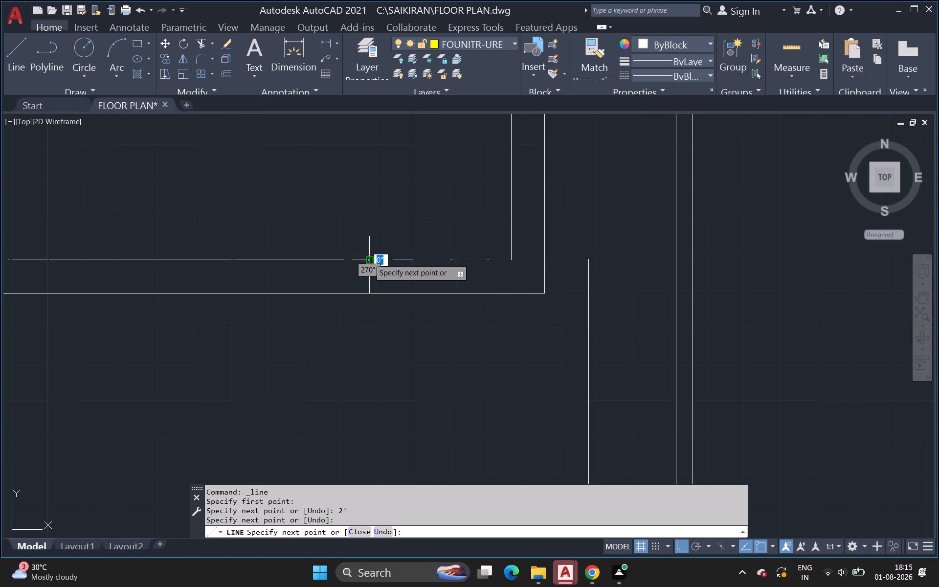
pyautogui.press('Escape')
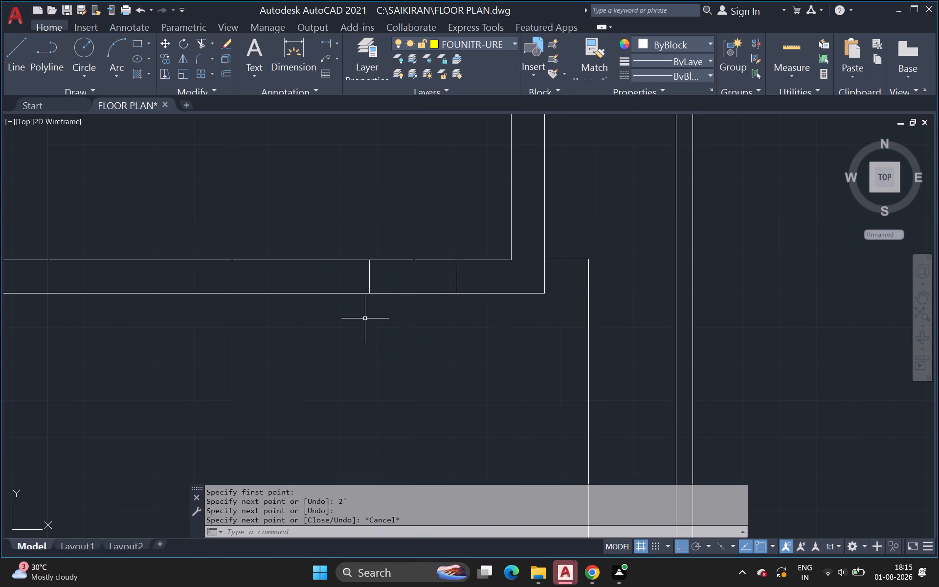
# Trim both wall faces between the two jamb lines to open a 2' doorway above the bottom-right room.
pyautogui.scroll(-2, 349, 248)
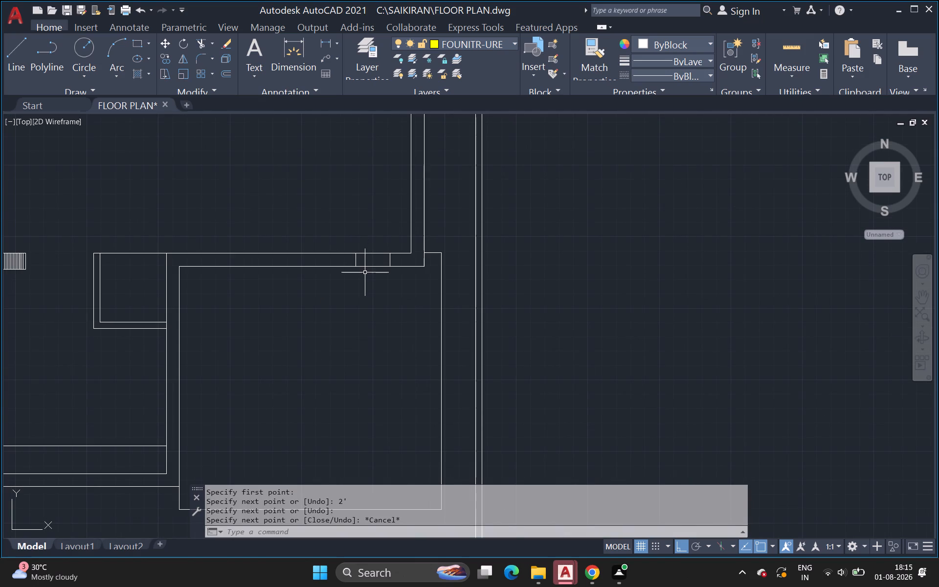
pyautogui.press('t')
pyautogui.press('r')
pyautogui.press('space')
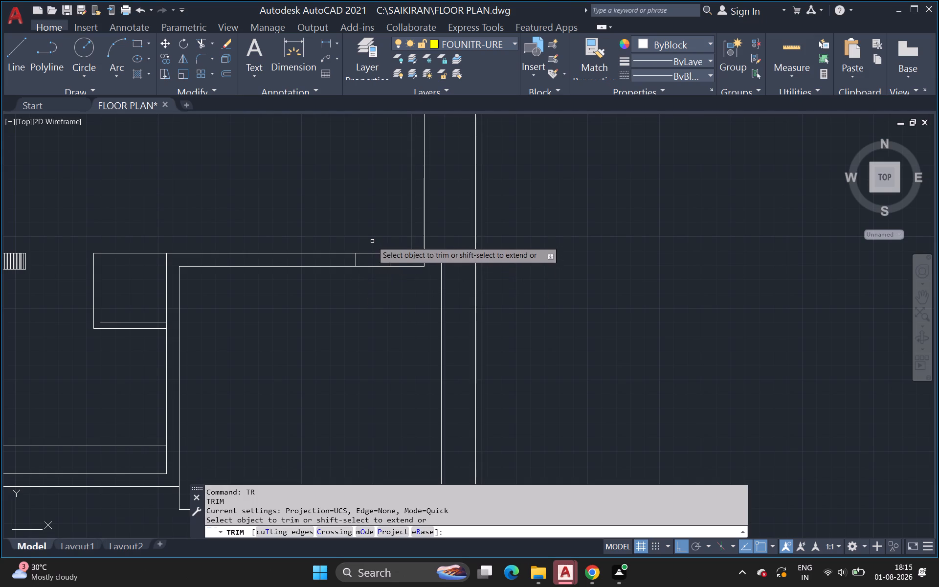
pyautogui.moveTo(372, 245); pyautogui.dragTo(380, 308)
# Trim the left exterior wall's inner face where the upper-left room's lower partition wall joins it.
pyautogui.scroll(-4, 302, 343)
pyautogui.moveTo(304, 343); pyautogui.dragTo(314, 339, button='middle')
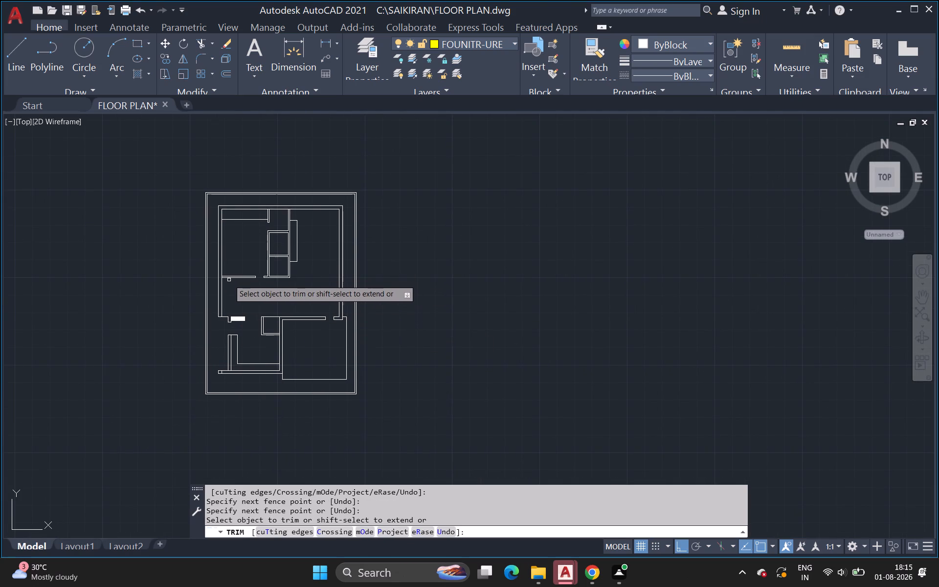
pyautogui.scroll(8, 228, 283)
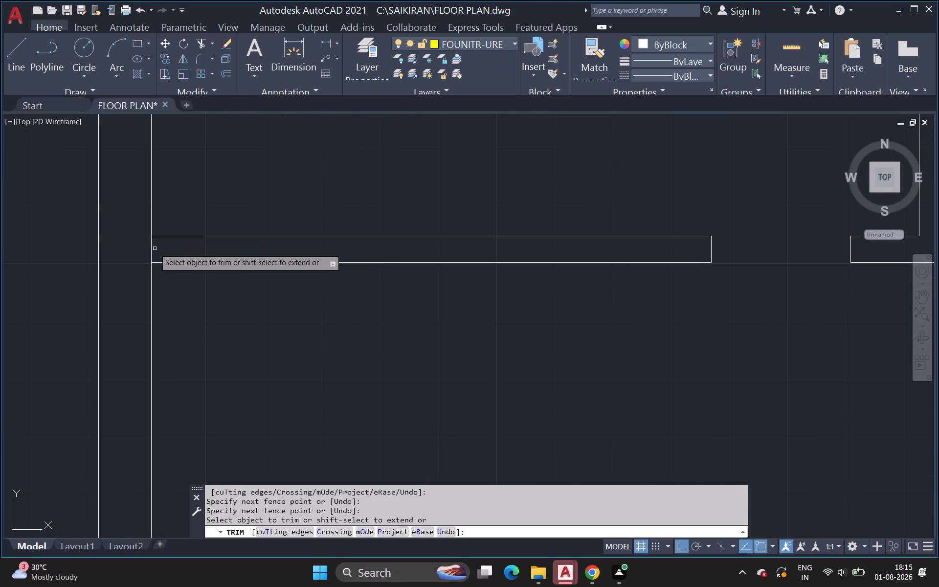
pyautogui.click(150, 250)
pyautogui.press('Escape')
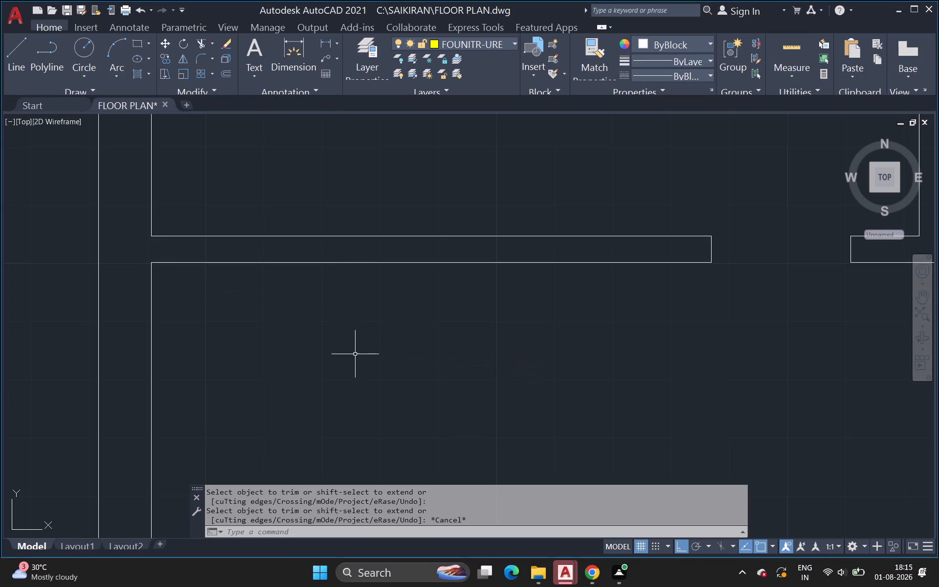
# Trim the stacked small rooms' left inner wall face where the partition between the two rooms joins it.
pyautogui.scroll(-5, 351, 365)
pyautogui.moveTo(360, 385); pyautogui.dragTo(226, 310, button='middle')
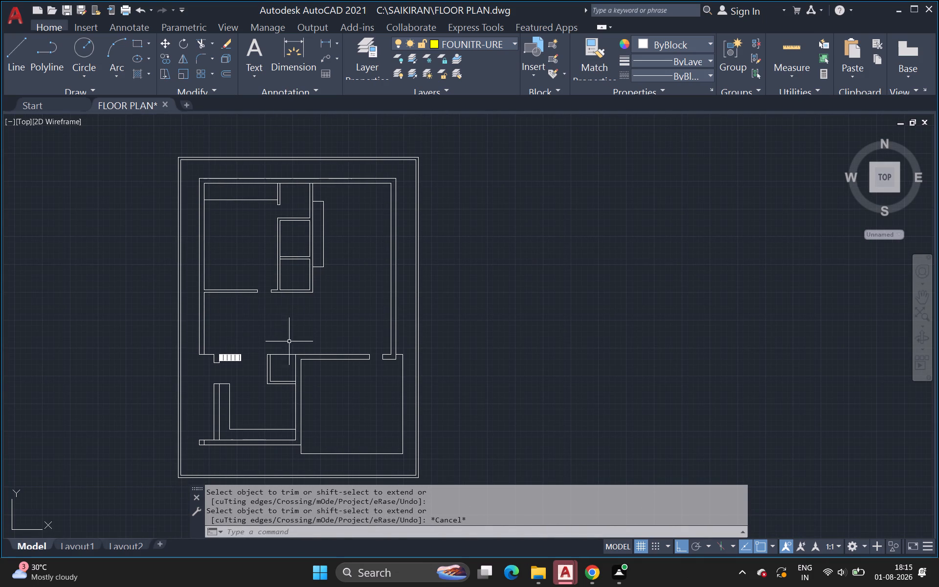
pyautogui.scroll(2, 289, 265)
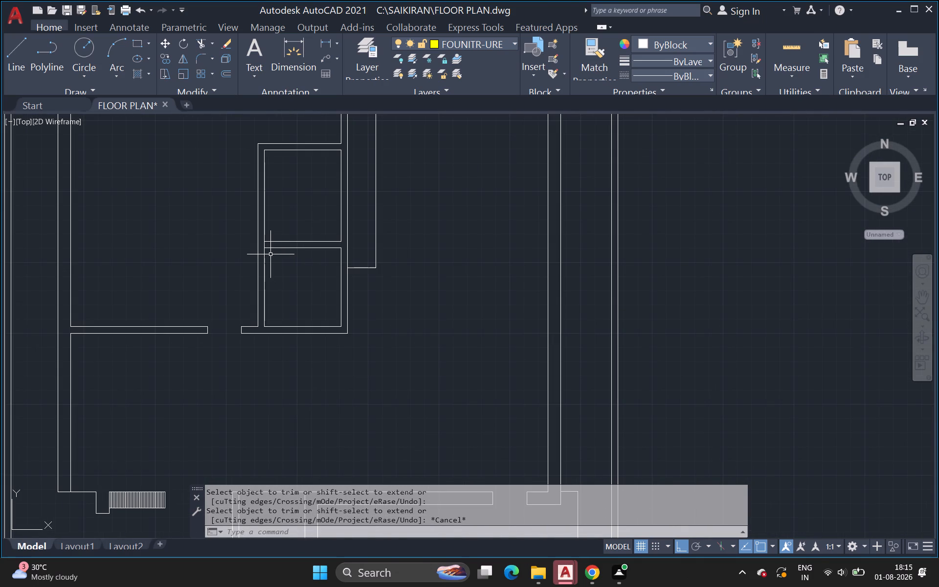
pyautogui.scroll(2, 270, 254)
pyautogui.press('space')
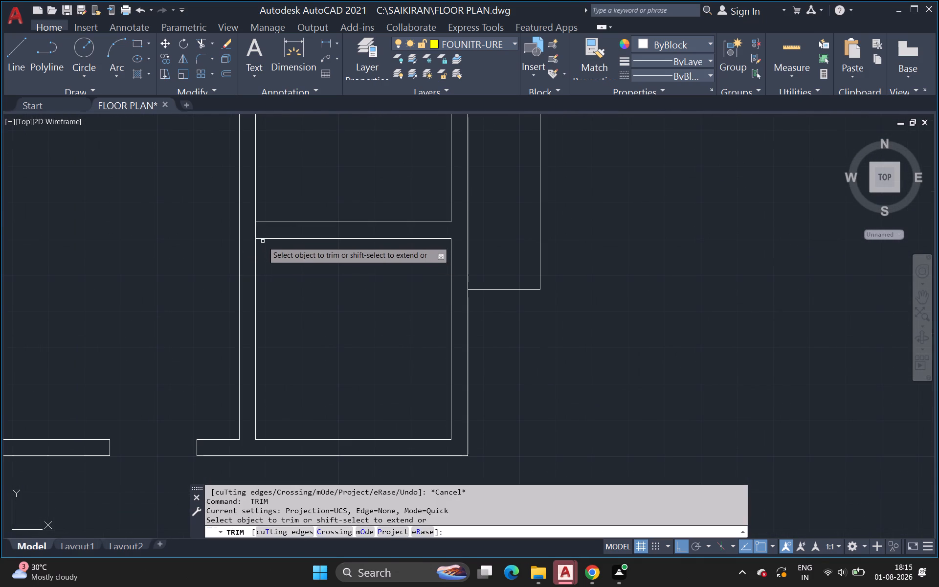
pyautogui.click(255, 229)
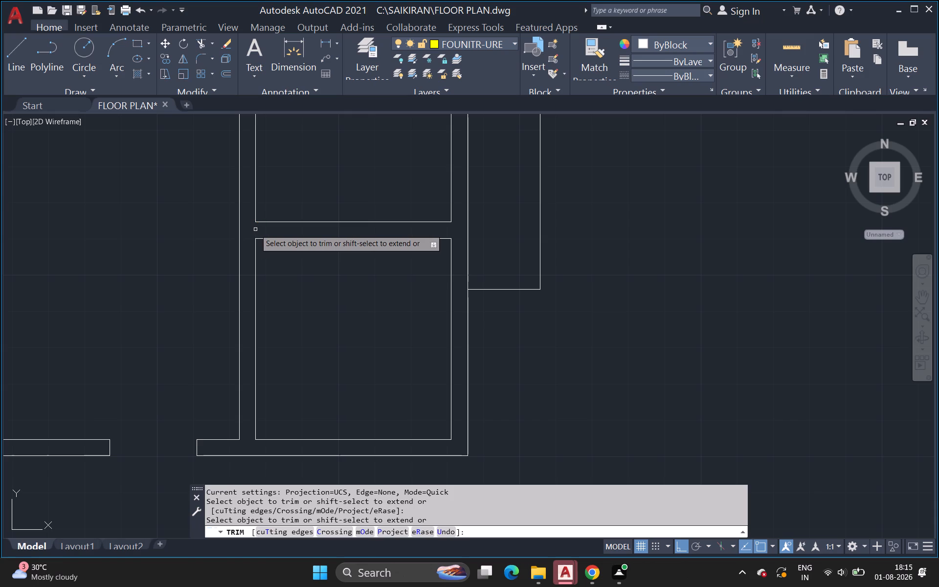
pyautogui.scroll(-1, 352, 264)
pyautogui.moveTo(352, 283); pyautogui.dragTo(323, 412, button='middle')
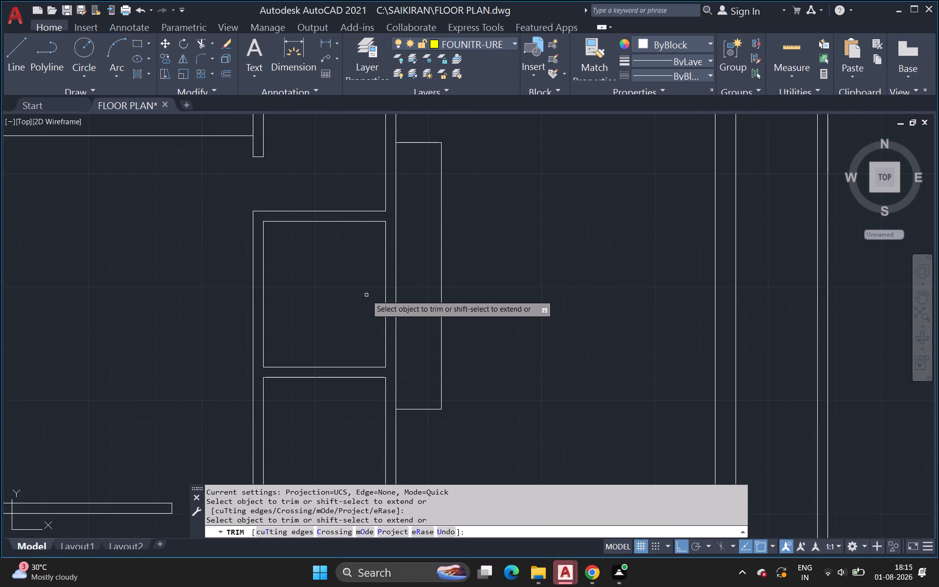
pyautogui.scroll(-1, 365, 306)
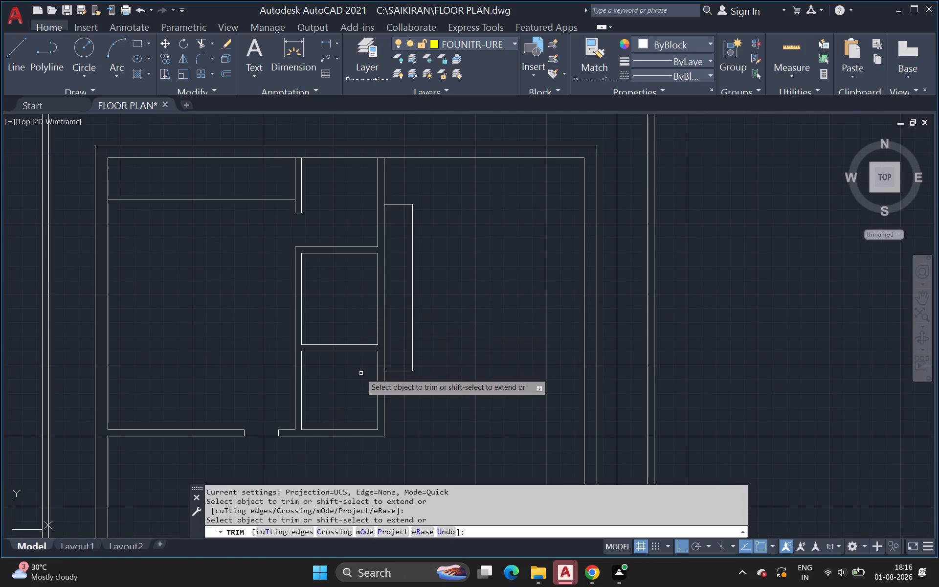
pyautogui.scroll(-2, 420, 413)
pyautogui.moveTo(421, 412); pyautogui.dragTo(296, 189, button='middle')
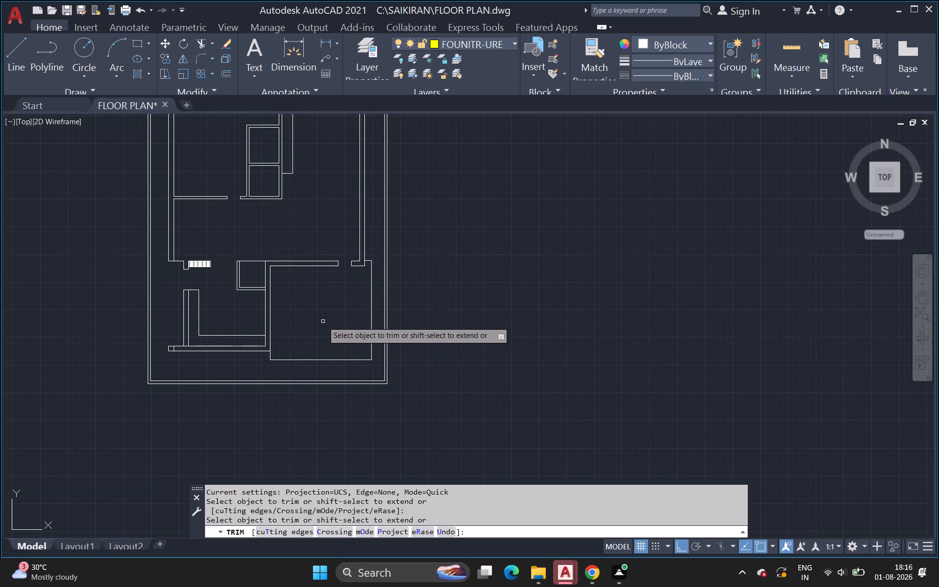
pyautogui.moveTo(324, 321); pyautogui.dragTo(324, 321, button='middle')
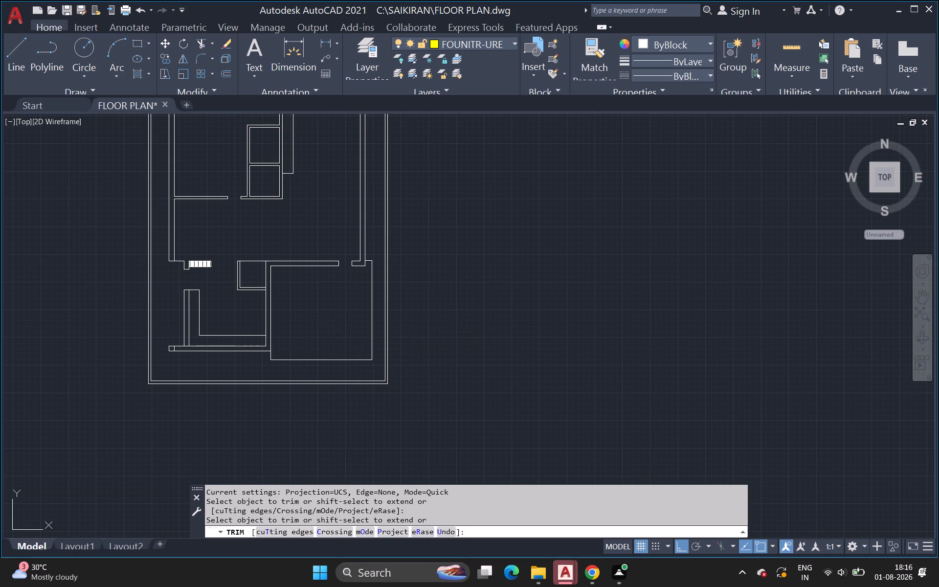
pyautogui.moveTo(324, 321); pyautogui.dragTo(287, 378, button='middle')
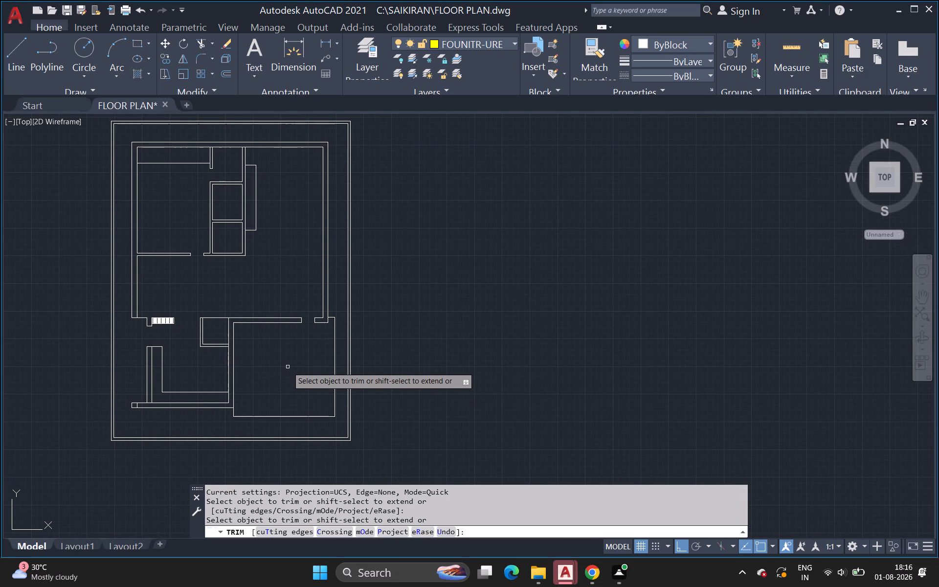
pyautogui.press('Escape')
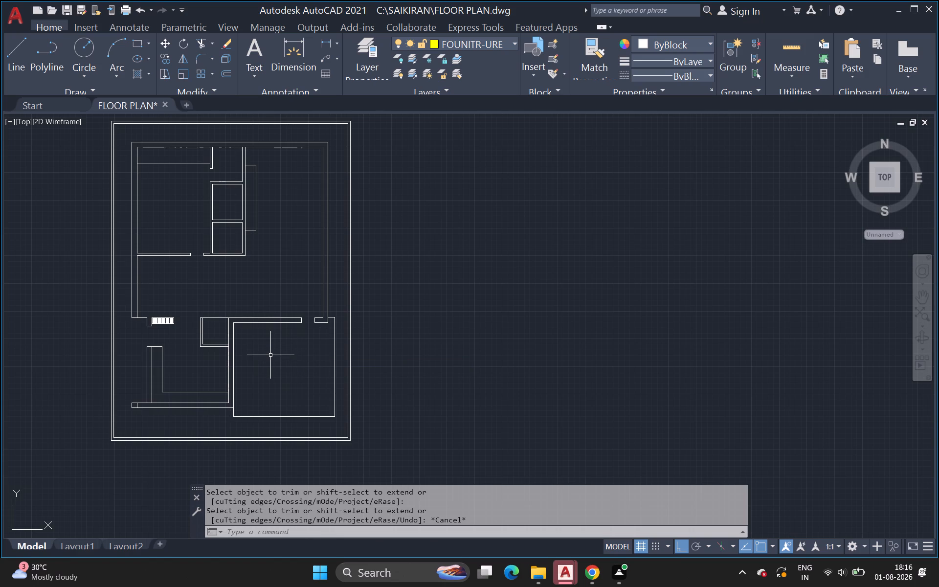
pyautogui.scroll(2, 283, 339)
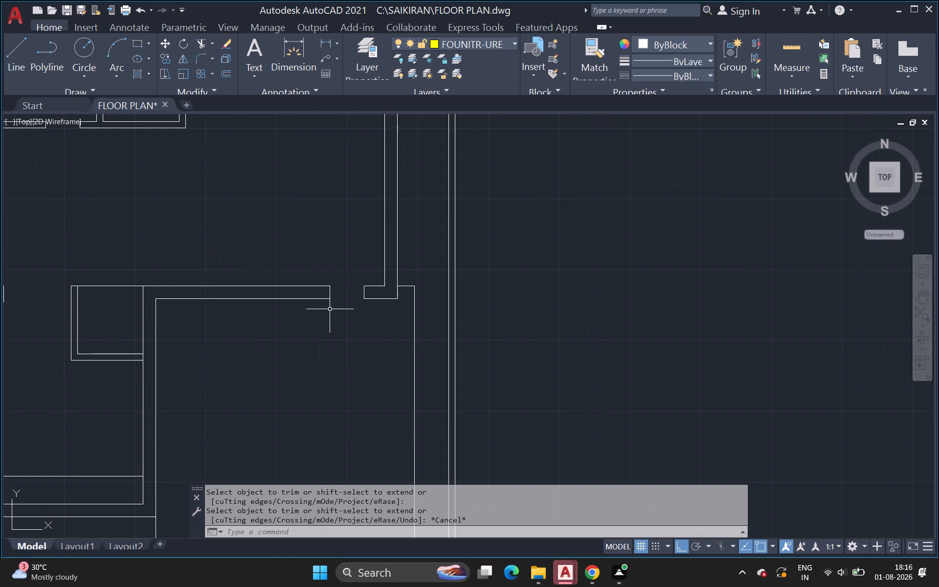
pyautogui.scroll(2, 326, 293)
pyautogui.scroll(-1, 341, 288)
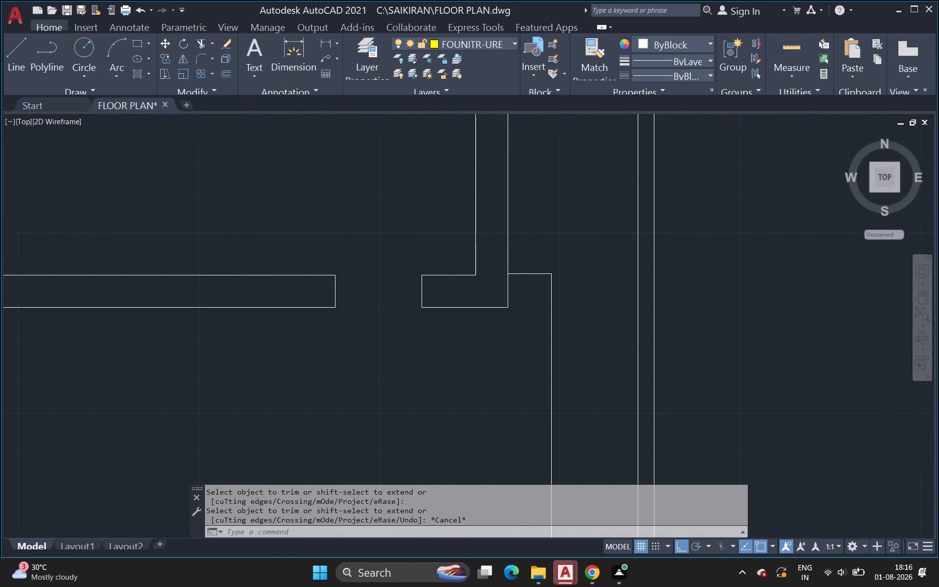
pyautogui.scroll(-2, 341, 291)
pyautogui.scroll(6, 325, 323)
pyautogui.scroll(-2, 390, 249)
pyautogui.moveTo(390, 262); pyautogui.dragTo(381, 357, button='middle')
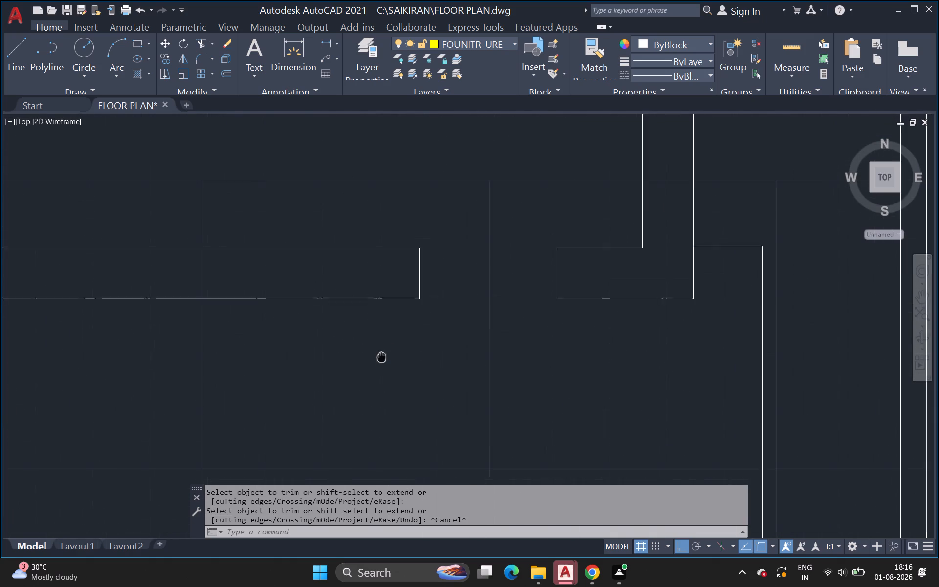
# Draw a line 1' left along the wall's lower face from the doorway's left jamb, continuing up across the wall thickness.
pyautogui.moveTo(381, 357); pyautogui.dragTo(379, 358, button='middle')
pyautogui.click(20, 62)
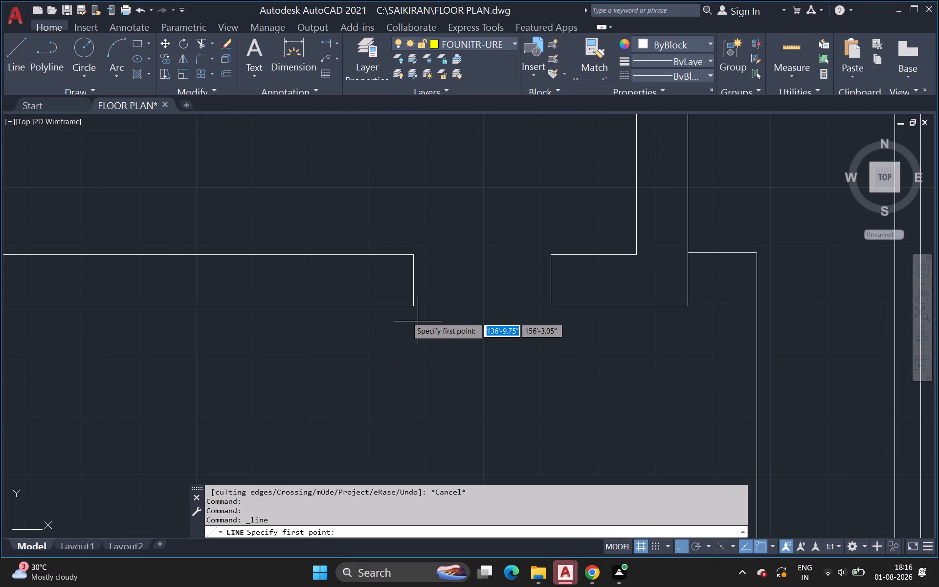
pyautogui.click(412, 307)
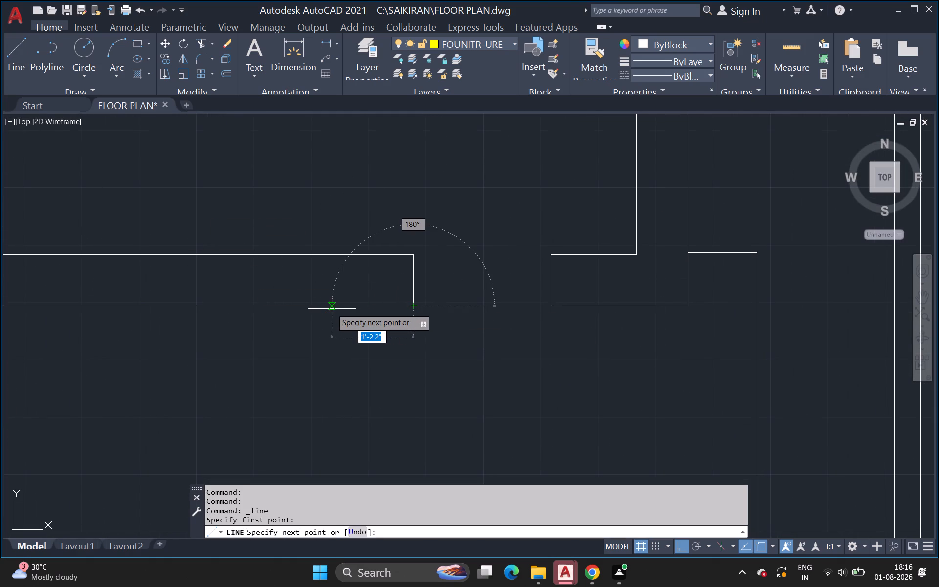
pyautogui.press('1')
pyautogui.press("'")
pyautogui.press('Return')
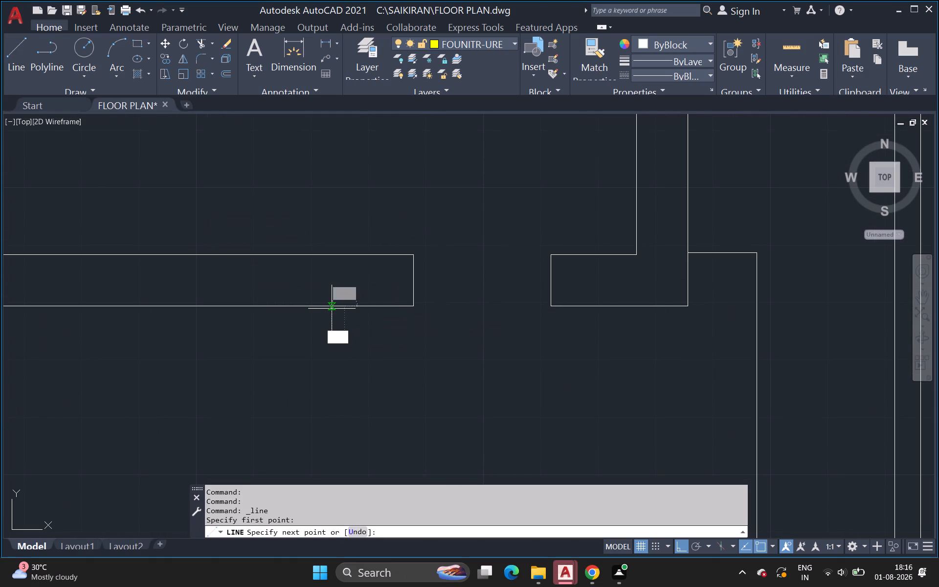
pyautogui.click(347, 251)
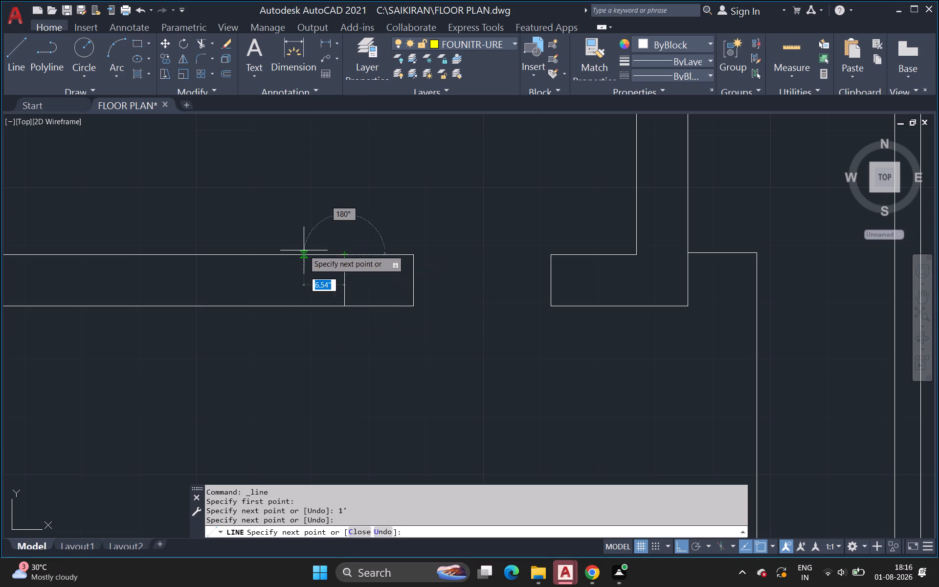
pyautogui.press('Escape')
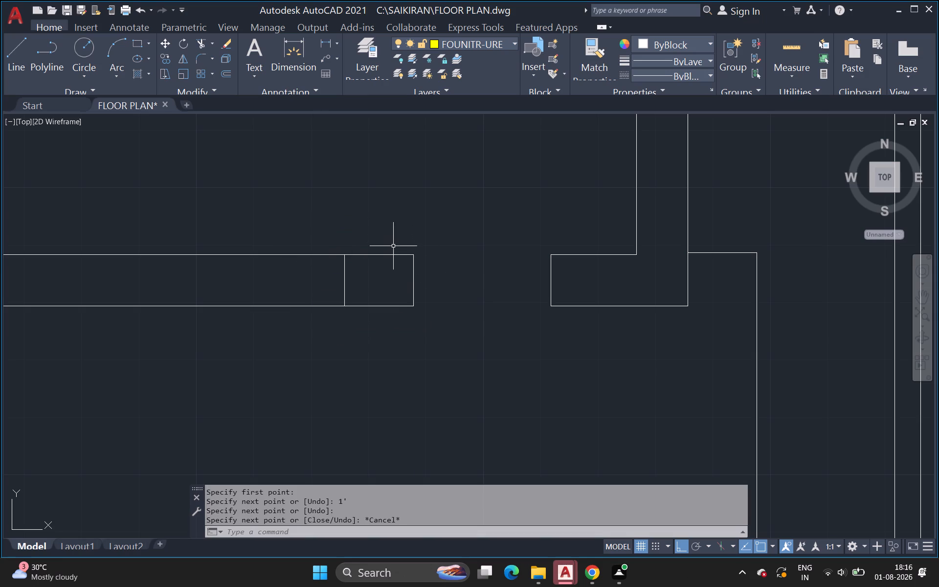
pyautogui.click(390, 255)
pyautogui.press('Escape')
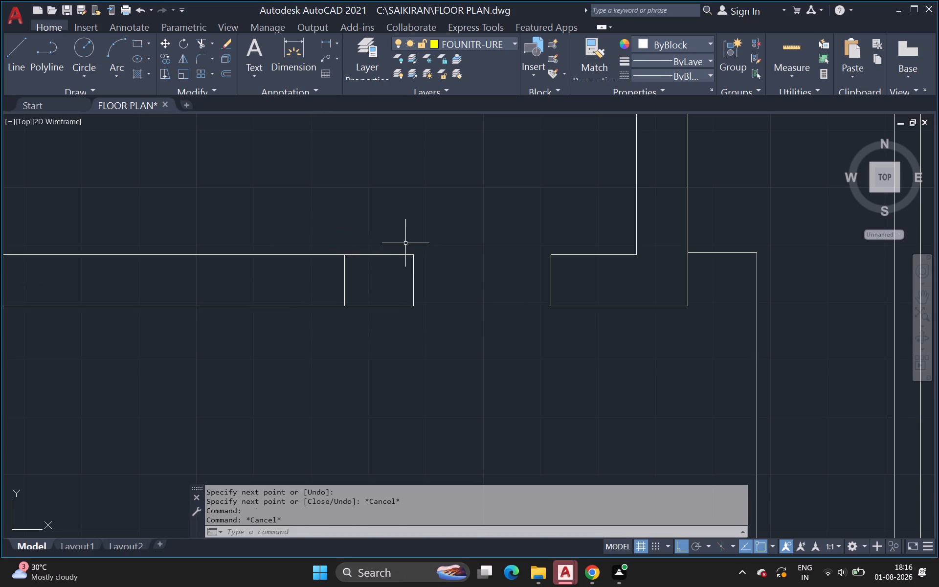
# Trim both wall faces between the new and old left jamb lines and remove the old jamb line, widening the doorway by 1'.
pyautogui.press('t')
pyautogui.press('r')
pyautogui.press('Return')
pyautogui.moveTo(376, 230); pyautogui.dragTo(405, 450)
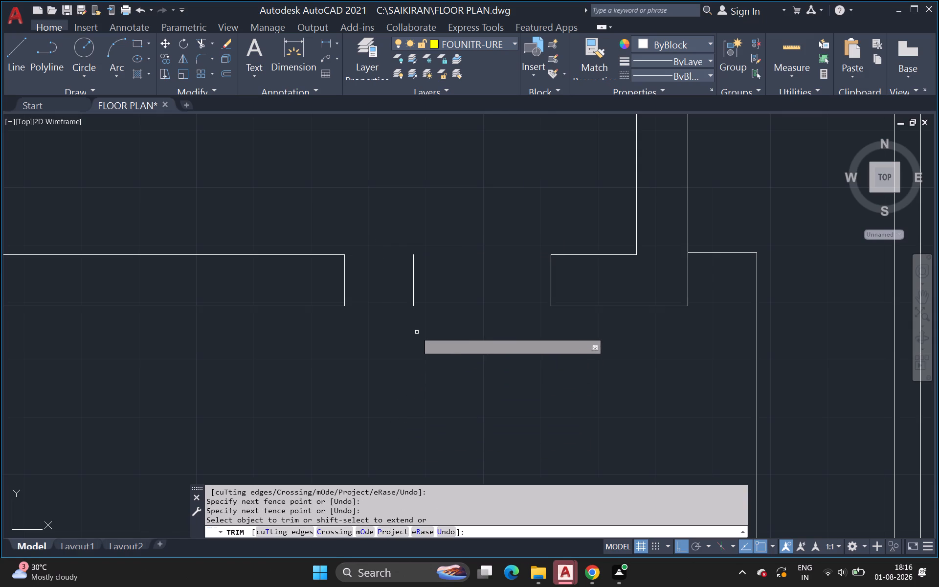
pyautogui.moveTo(424, 280); pyautogui.dragTo(394, 284)
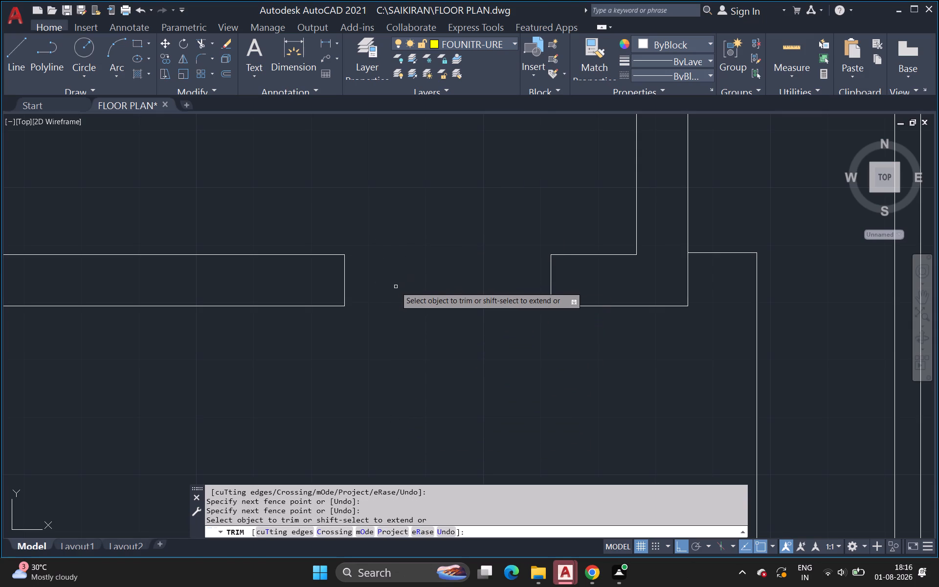
pyautogui.press('Escape')
# Draw a closed strip about 6' long and 9" deep below the widened doorway, starting leftward from the exterior wall's lower-right corner.
pyautogui.scroll(-3, 400, 277)
pyautogui.moveTo(400, 283); pyautogui.dragTo(393, 423, button='middle')
pyautogui.scroll(-1, 343, 342)
pyautogui.moveTo(343, 342); pyautogui.dragTo(343, 347, button='middle')
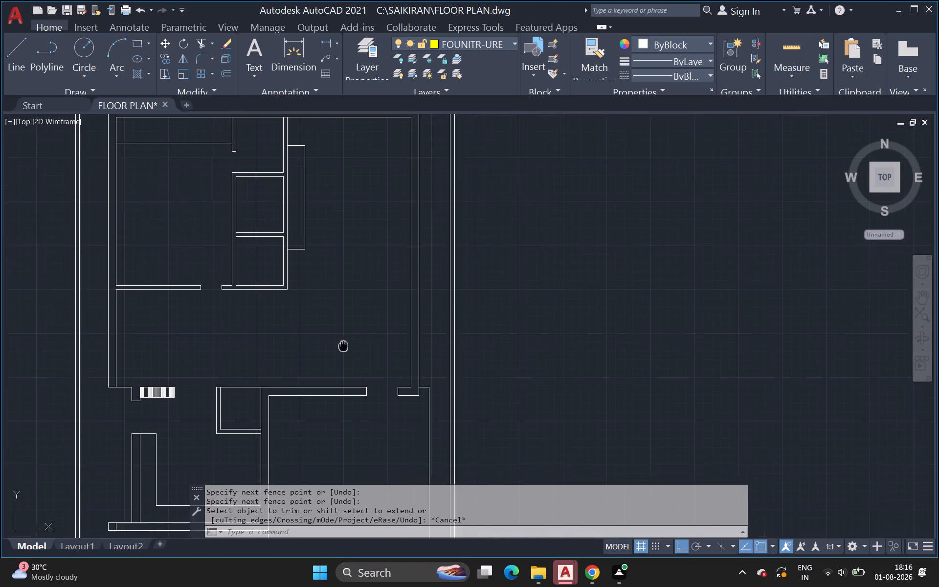
pyautogui.moveTo(343, 347); pyautogui.dragTo(321, 399, button='middle')
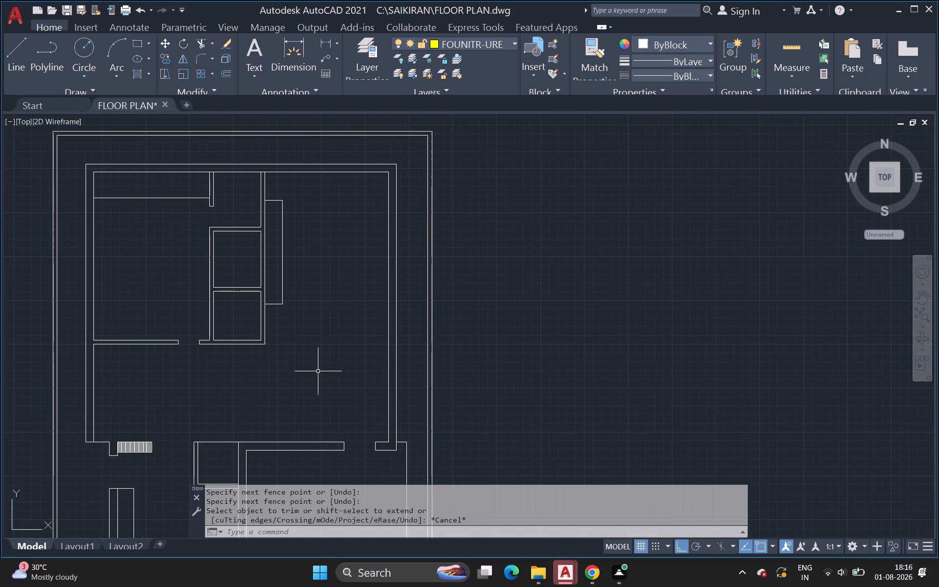
pyautogui.click(15, 64)
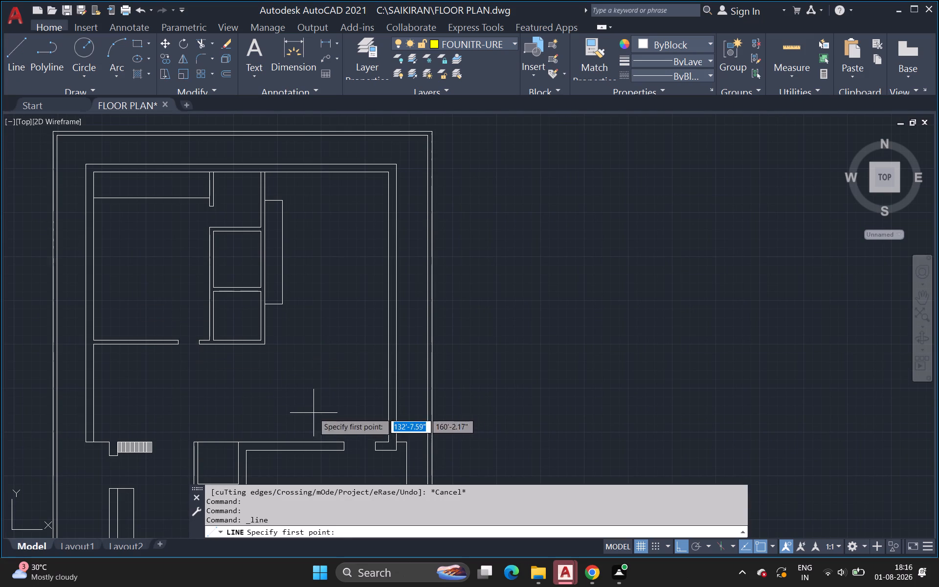
pyautogui.moveTo(313, 413); pyautogui.dragTo(276, 332, button='middle')
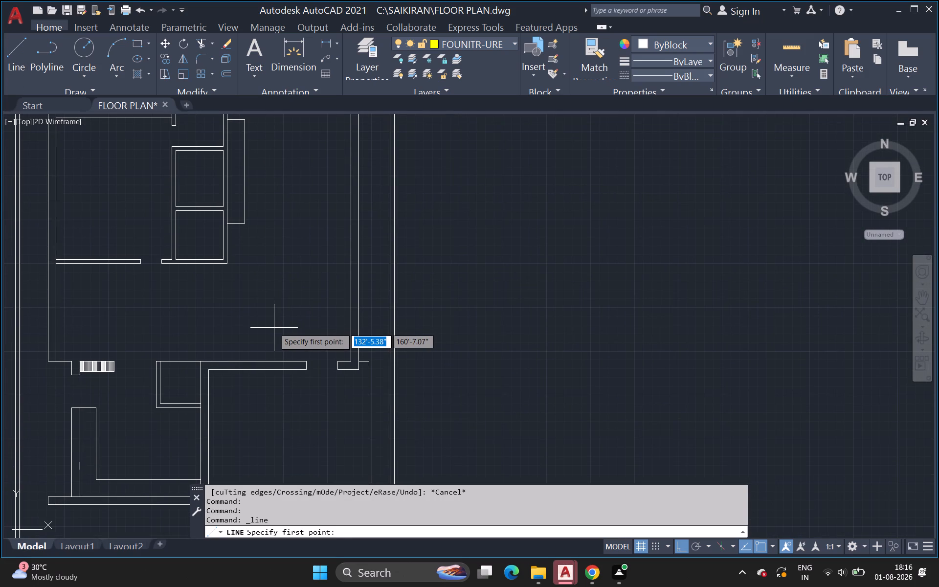
pyautogui.scroll(2, 344, 377)
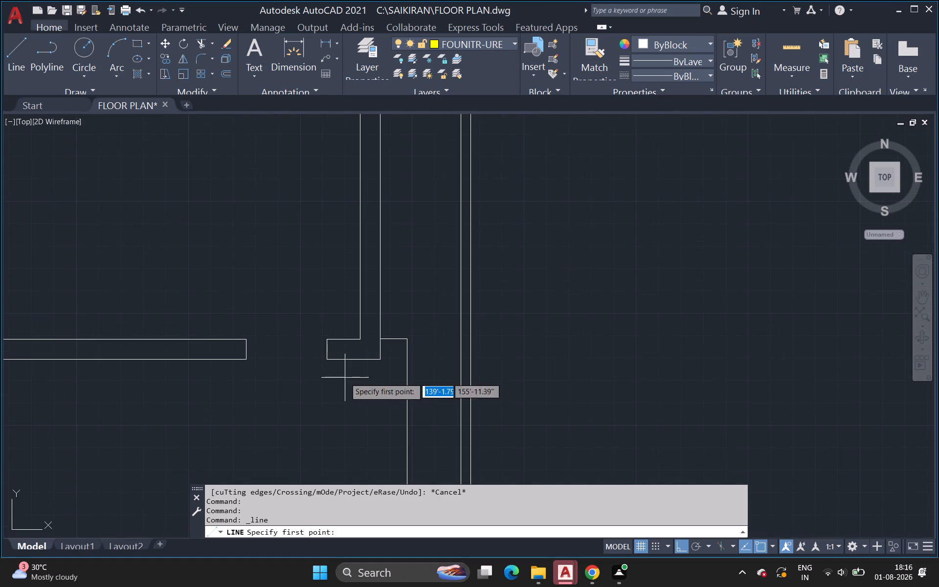
pyautogui.click(383, 359)
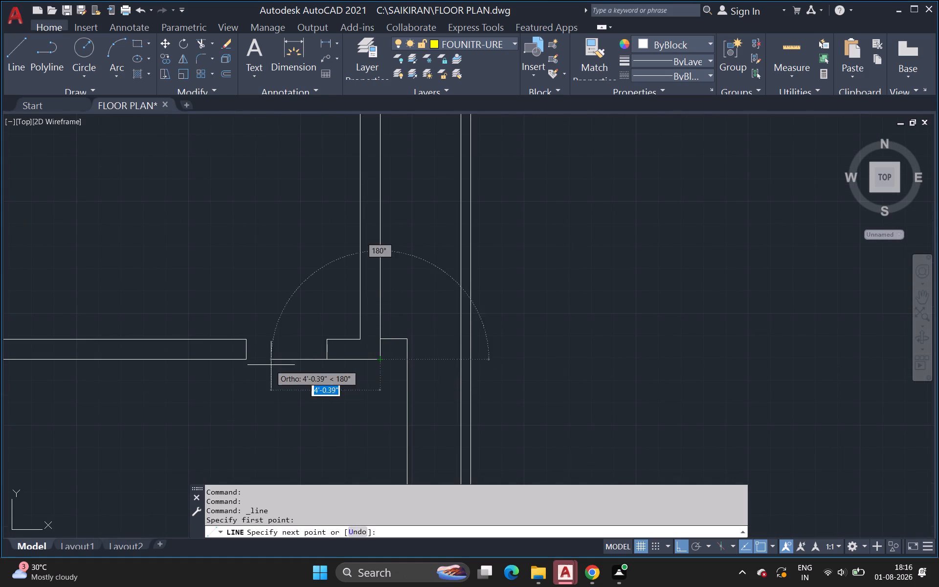
pyautogui.click(219, 361)
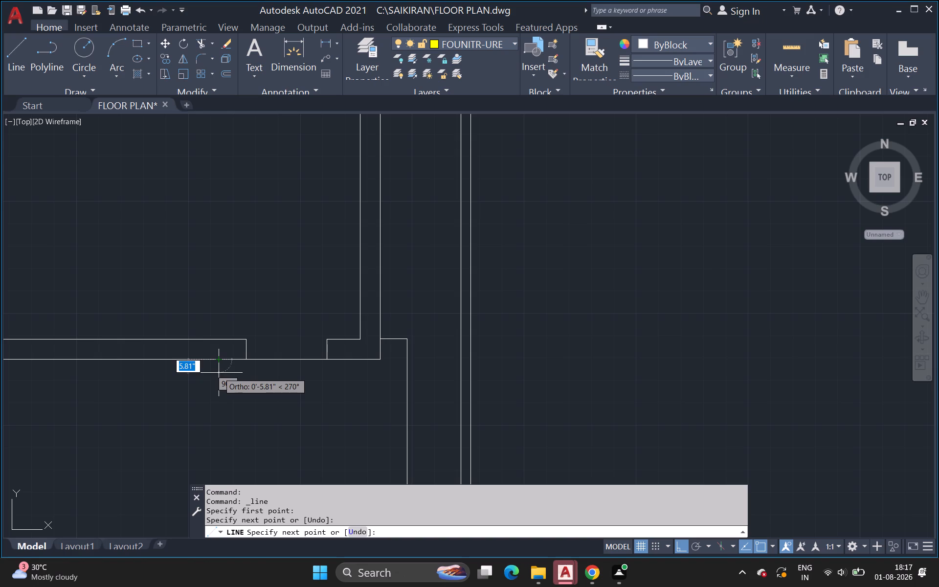
pyautogui.click(217, 381)
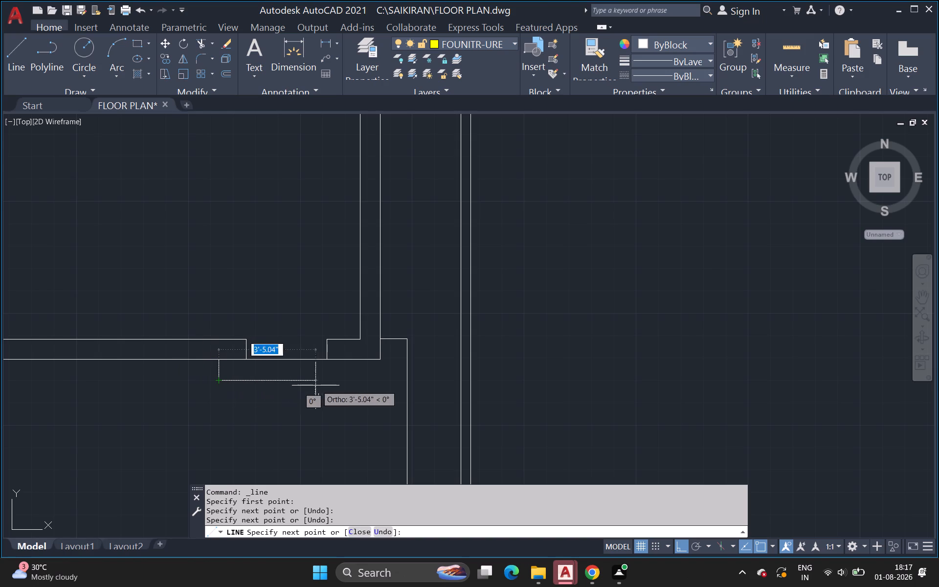
pyautogui.click(379, 389)
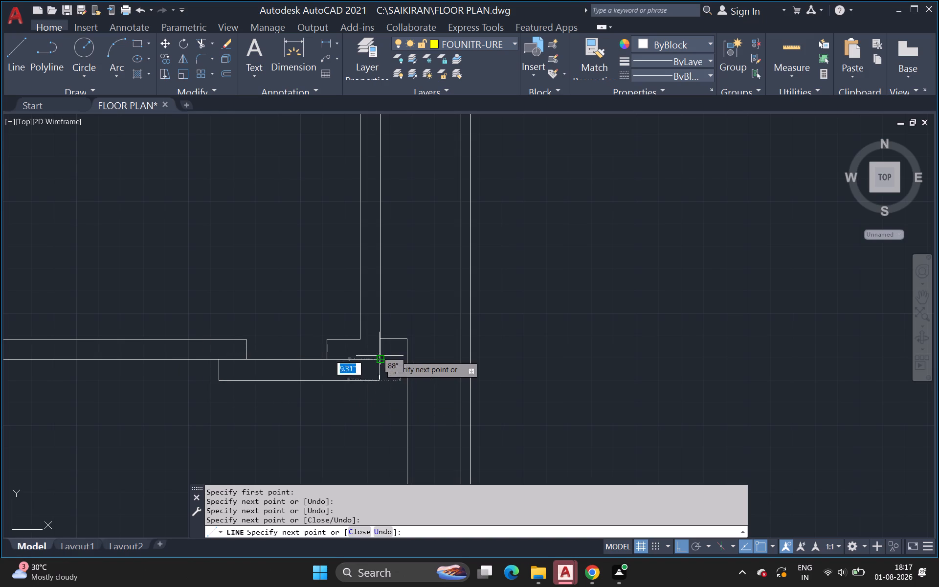
pyautogui.click(380, 356)
pyautogui.press('Escape')
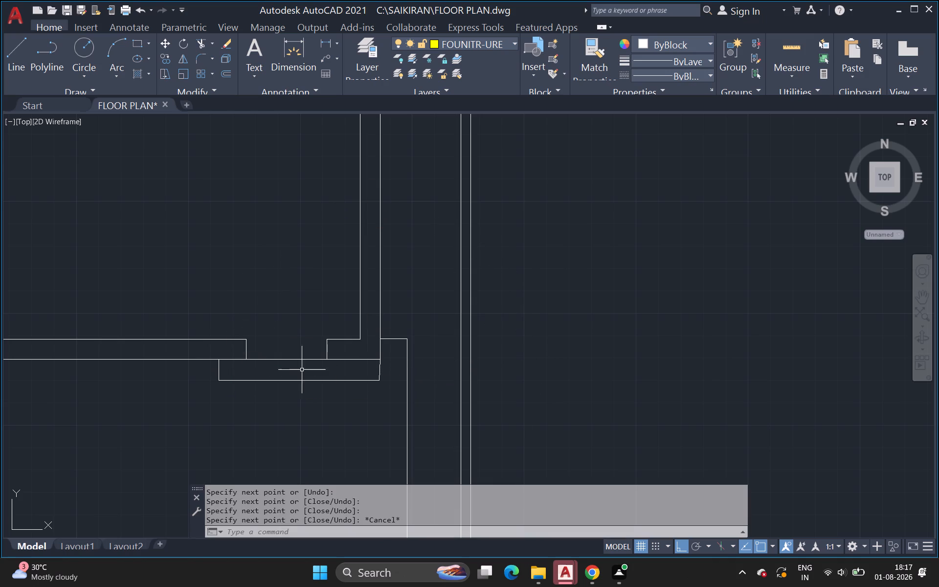
# Replace the strip's slanted right end line with a vertical line about 9.3" long, drawn down from the exterior wall corner.
pyautogui.click(380, 370)
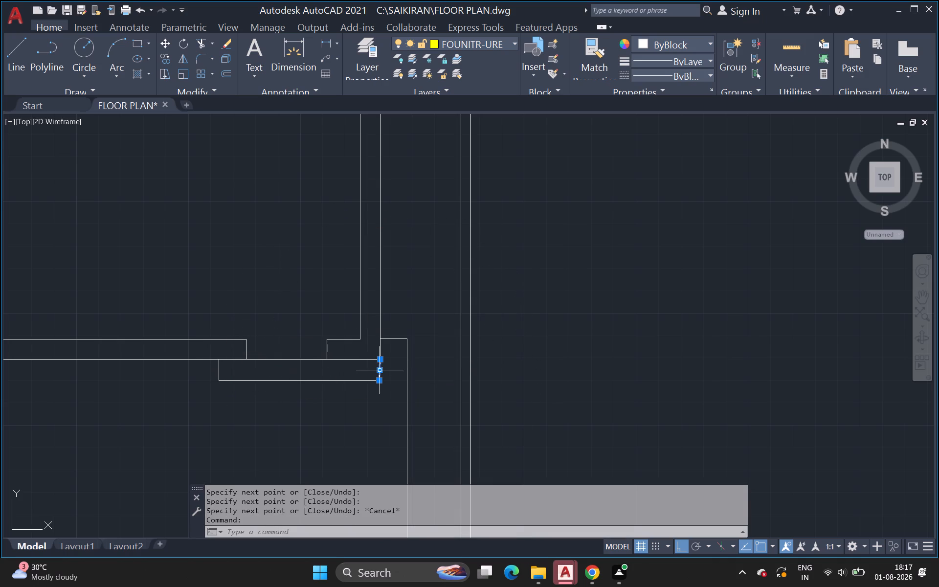
pyautogui.press('Delete')
pyautogui.scroll(2, 378, 368)
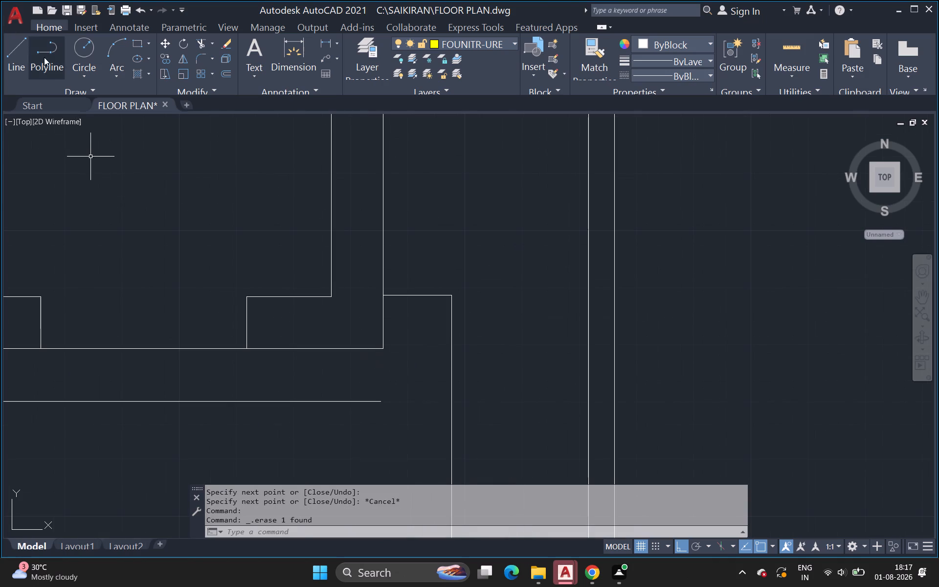
pyautogui.click(18, 54)
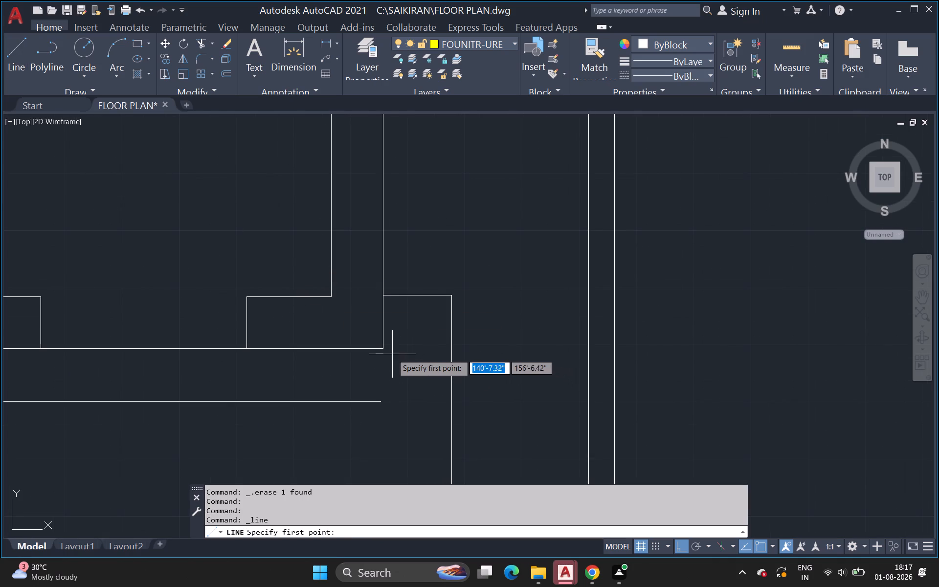
pyautogui.click(382, 350)
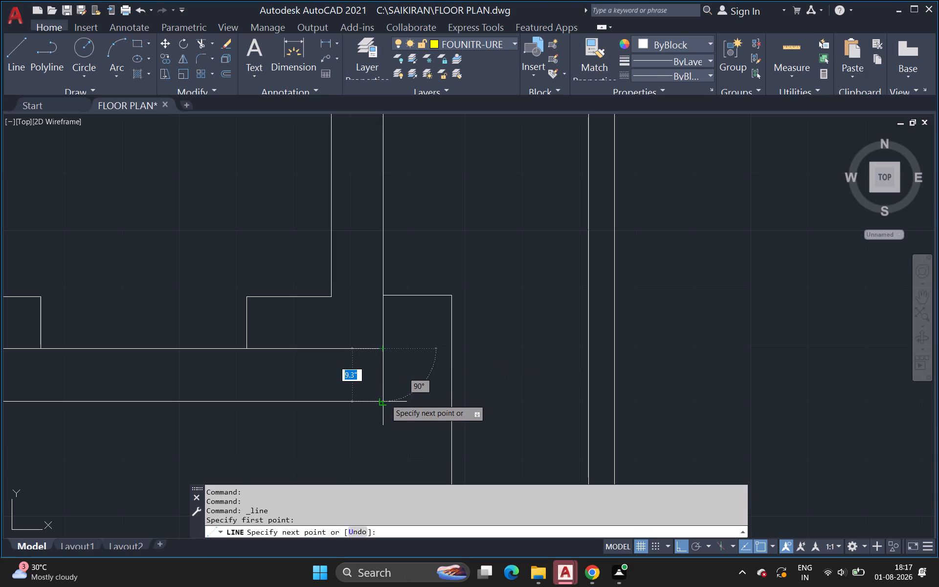
pyautogui.click(385, 399)
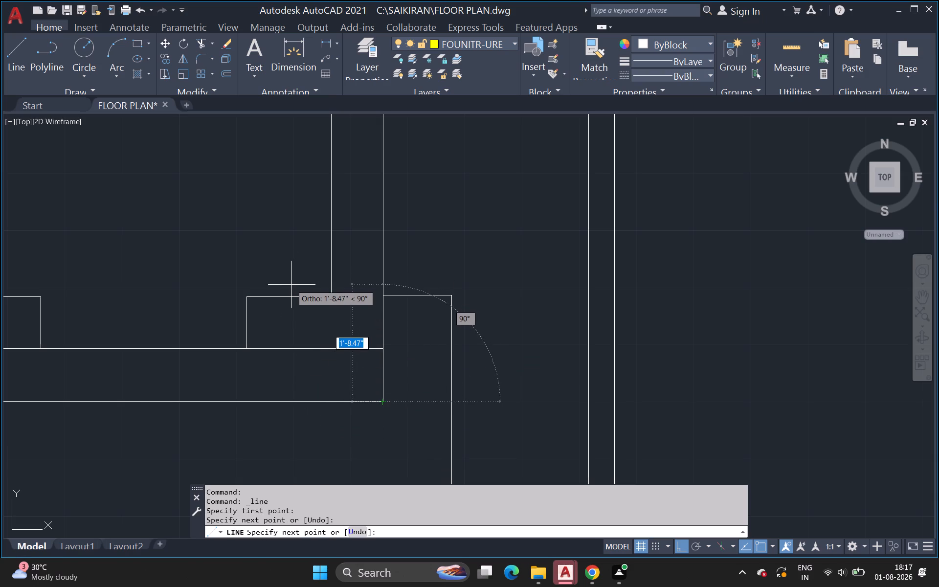
pyautogui.press('Escape')
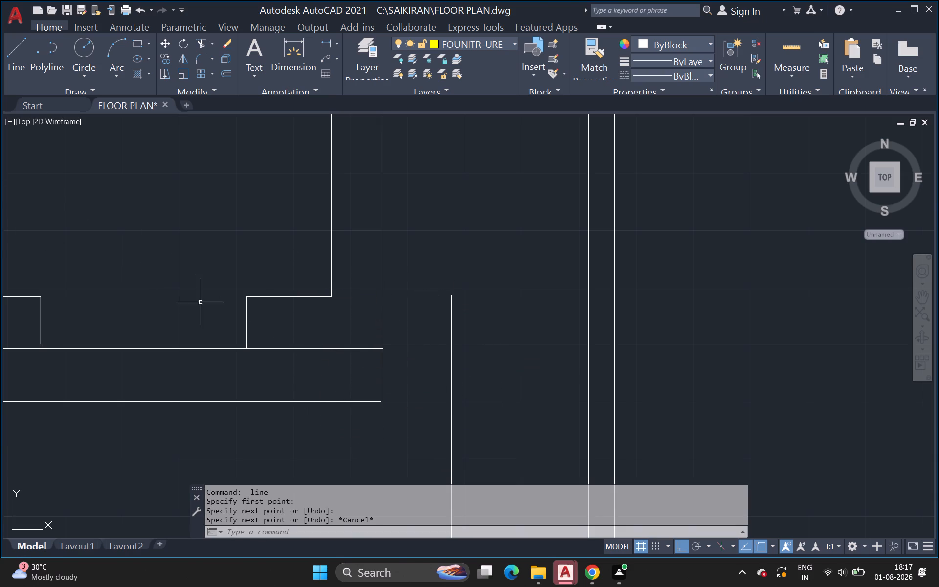
# Close the small gap at the strip's lower-right corner with a short horizontal line from the bottom edge to the end line.
pyautogui.scroll(1, 219, 322)
pyautogui.scroll(-1, 220, 322)
pyautogui.moveTo(220, 322); pyautogui.dragTo(155, 237, button='middle')
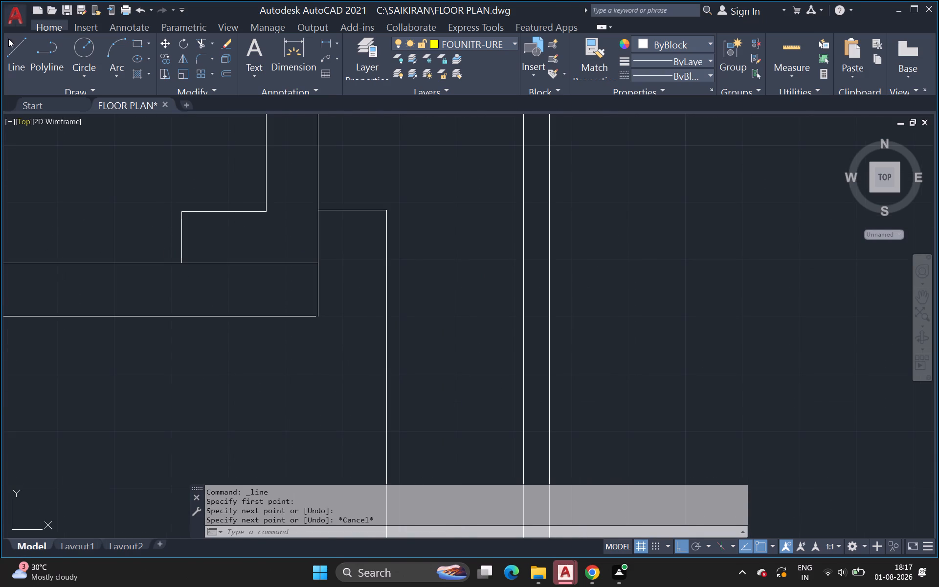
pyautogui.click(8, 40)
pyautogui.scroll(3, 277, 343)
pyautogui.scroll(2, 402, 251)
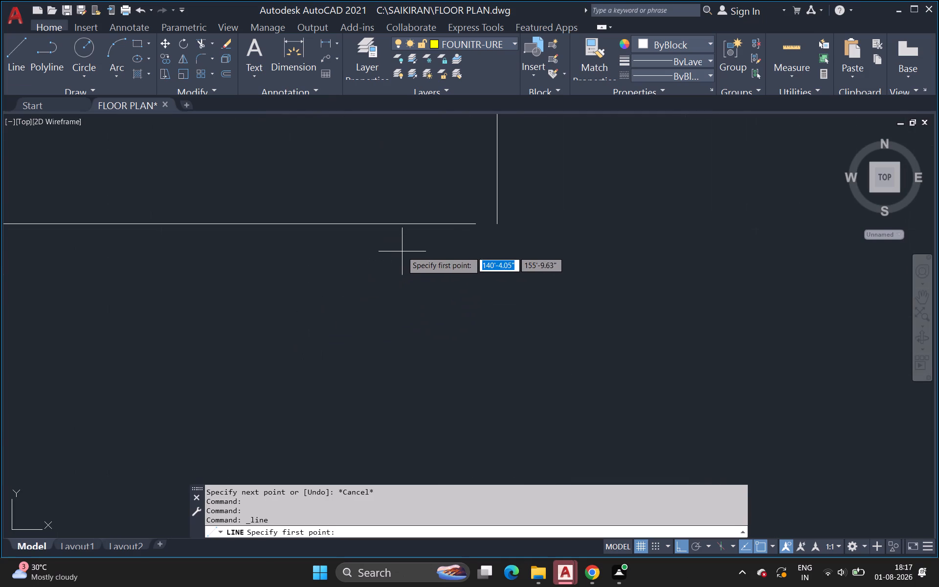
pyautogui.click(475, 225)
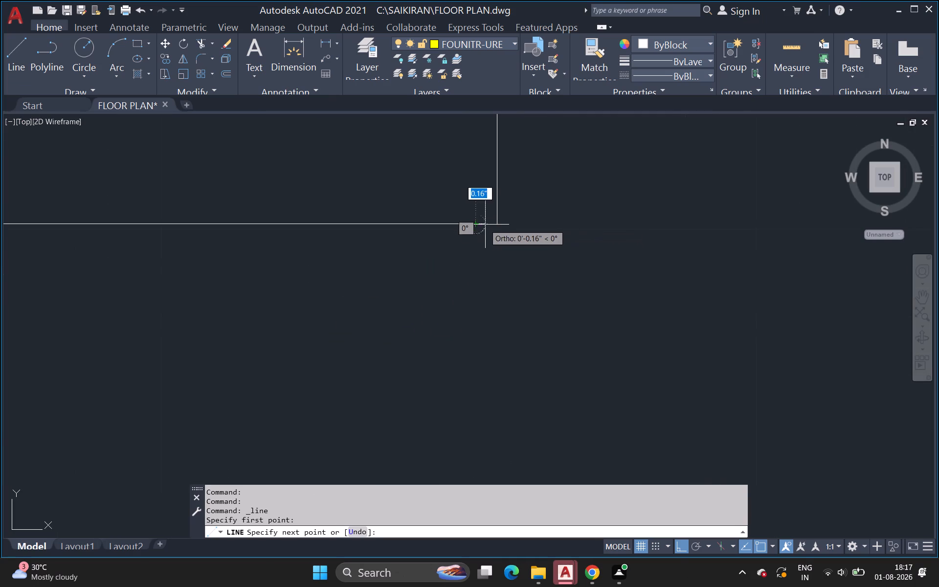
pyautogui.click(495, 221)
pyautogui.press('Escape')
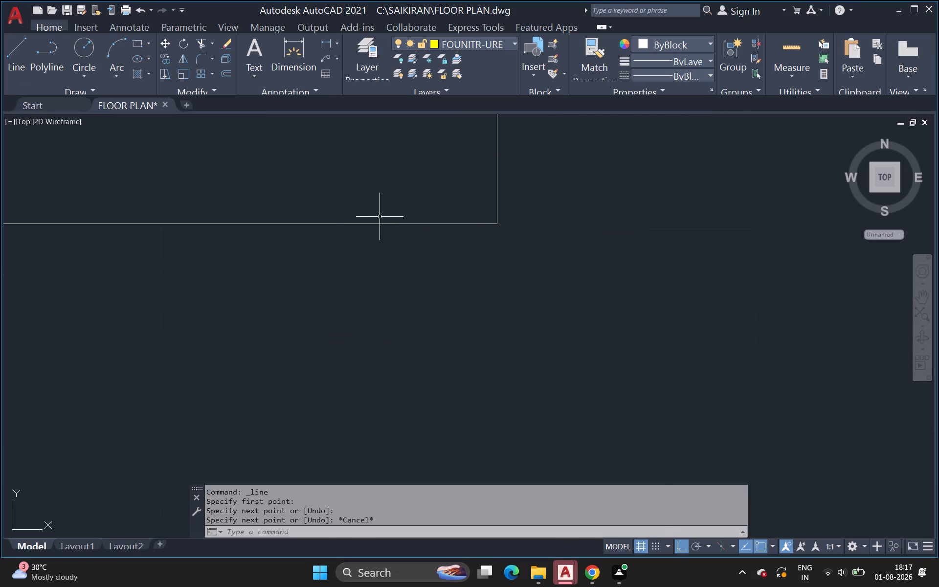
# Draw two diagonal lines inside the strip, joining its upper edge's midpoint to the lower-left and lower-right corners.
pyautogui.scroll(-2, 313, 203)
pyautogui.moveTo(313, 203); pyautogui.dragTo(449, 366, button='middle')
pyautogui.scroll(1, 449, 366)
pyautogui.scroll(-5, 183, 285)
pyautogui.moveTo(185, 286); pyautogui.dragTo(221, 268, button='middle')
pyautogui.scroll(1, 185, 286)
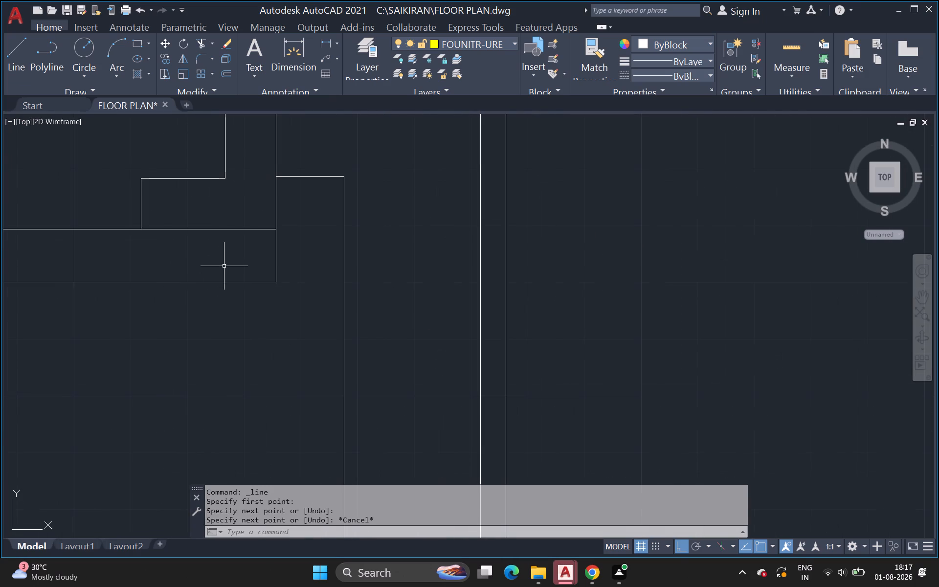
pyautogui.click(24, 56)
pyautogui.scroll(-2, 153, 242)
pyautogui.moveTo(153, 242); pyautogui.dragTo(260, 230, button='middle')
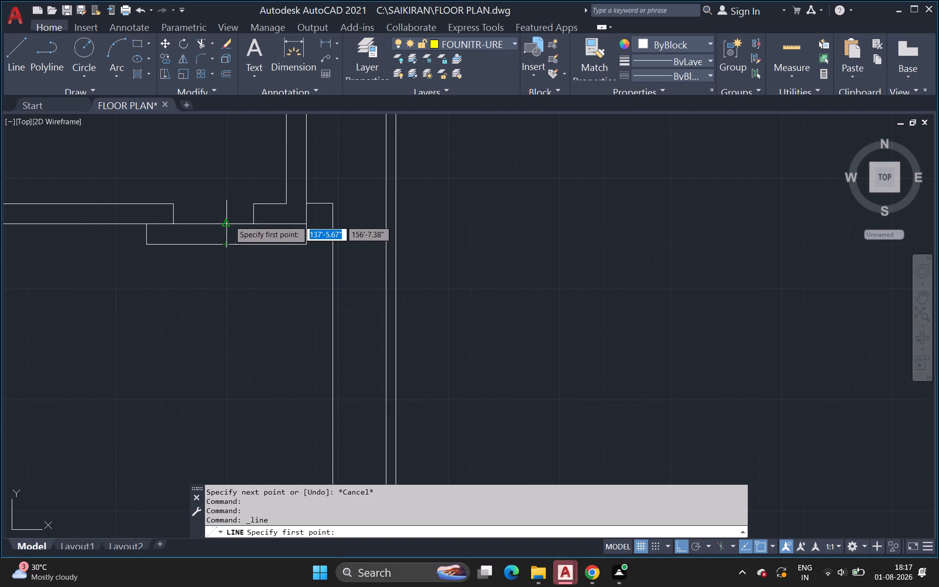
pyautogui.click(228, 224)
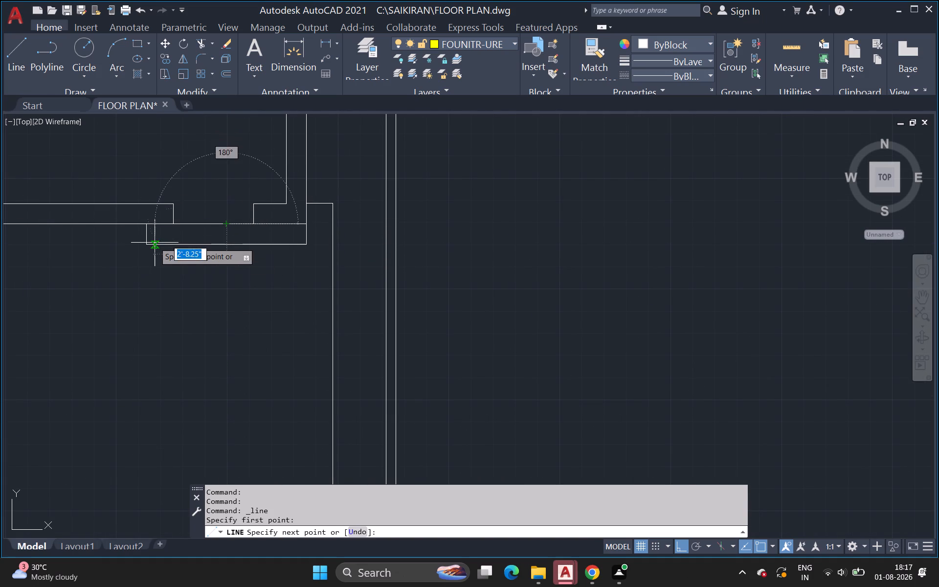
pyautogui.click(147, 243)
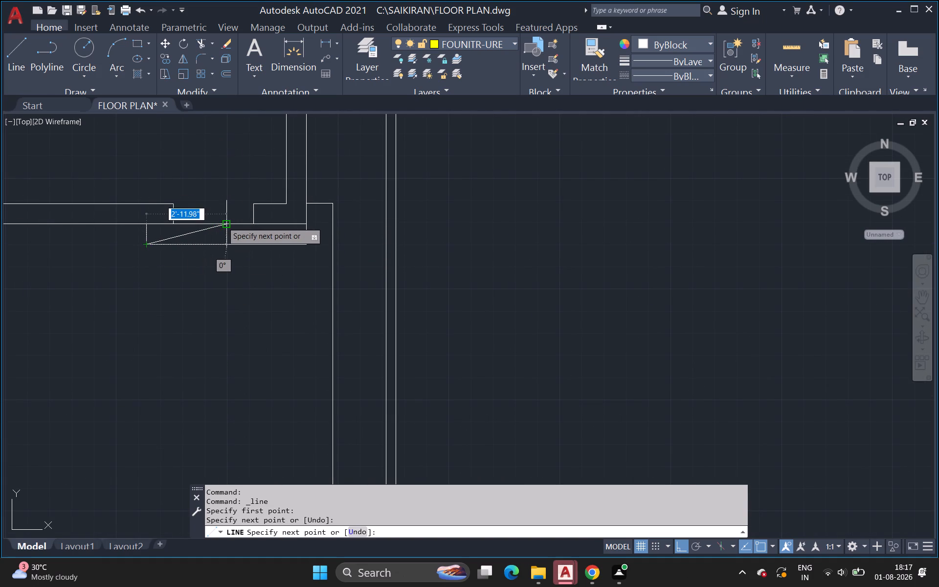
pyautogui.click(223, 222)
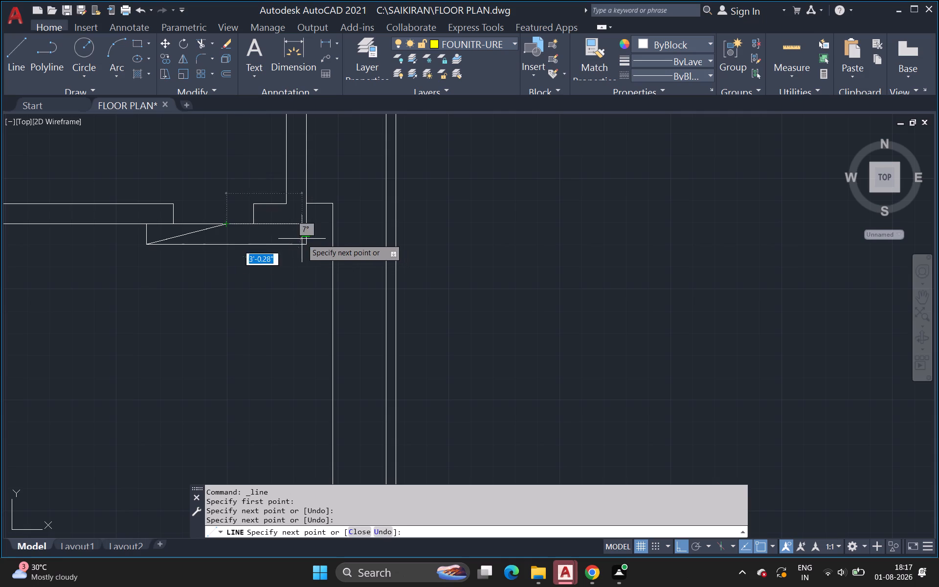
pyautogui.click(306, 244)
pyautogui.press('Escape')
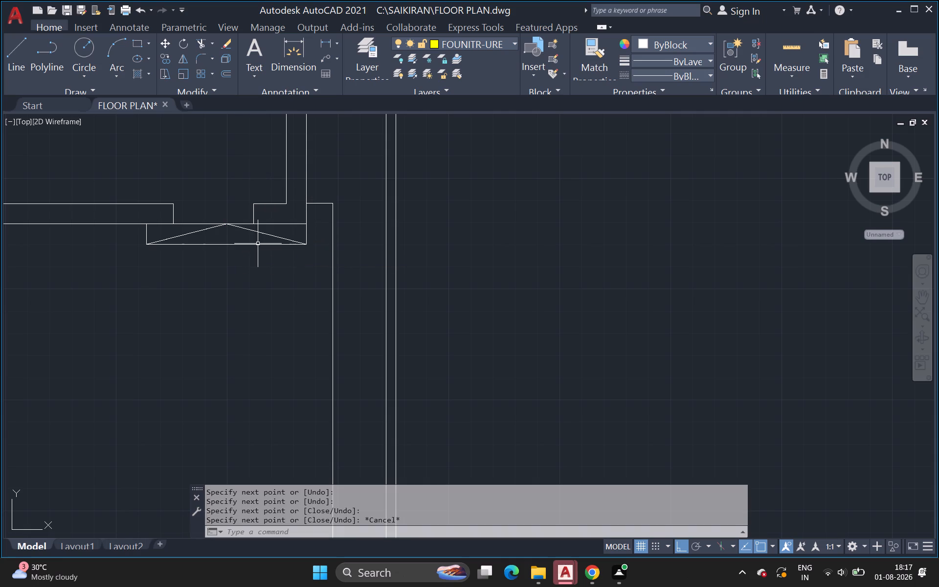
# Look over the whole floor plan beside the coloured reference plan, then examine the walls of the lower-left rooms.
pyautogui.scroll(-3, 190, 309)
pyautogui.moveTo(190, 307); pyautogui.dragTo(191, 262, button='middle')
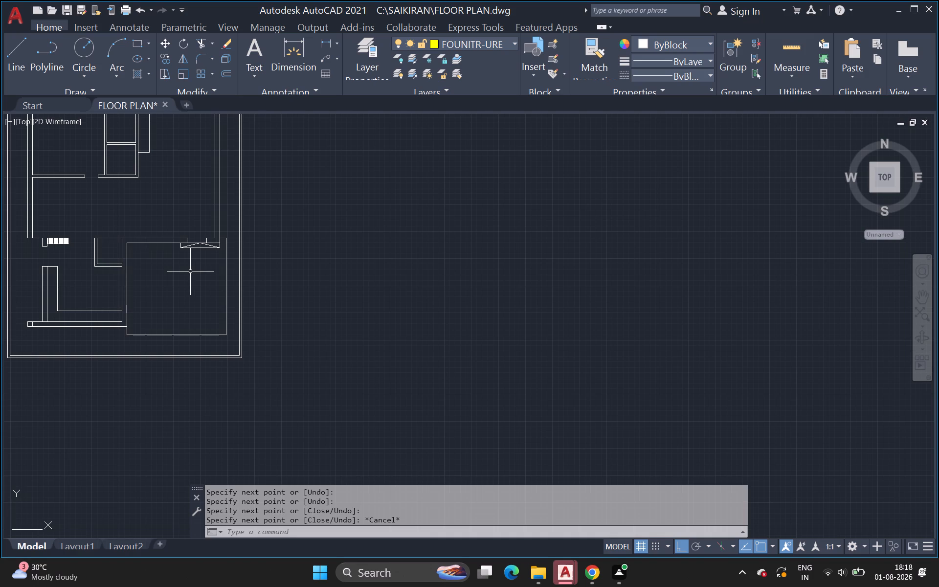
pyautogui.scroll(-1, 84, 303)
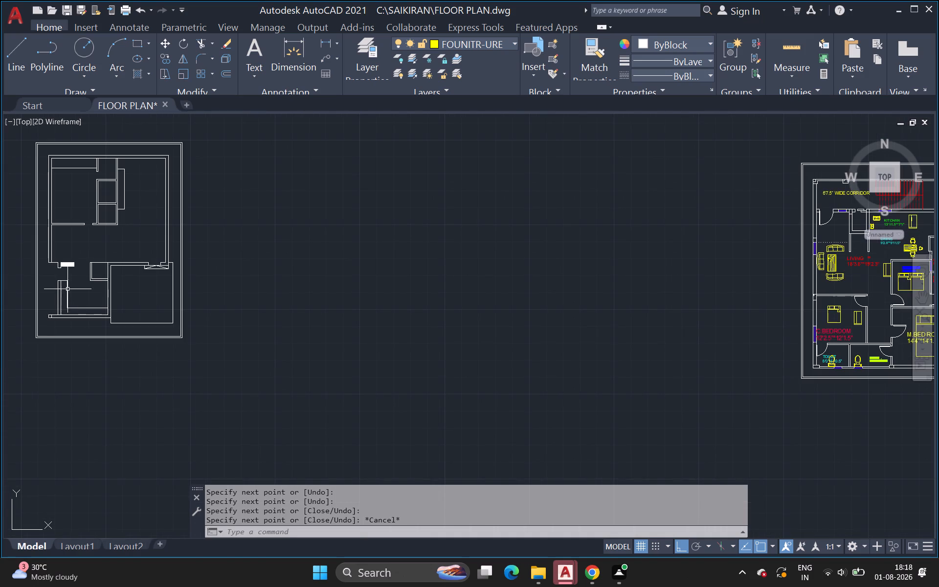
pyautogui.scroll(-2, 66, 289)
pyautogui.moveTo(67, 289); pyautogui.dragTo(84, 297, button='middle')
pyautogui.scroll(2, 85, 293)
pyautogui.moveTo(85, 292); pyautogui.dragTo(89, 292, button='middle')
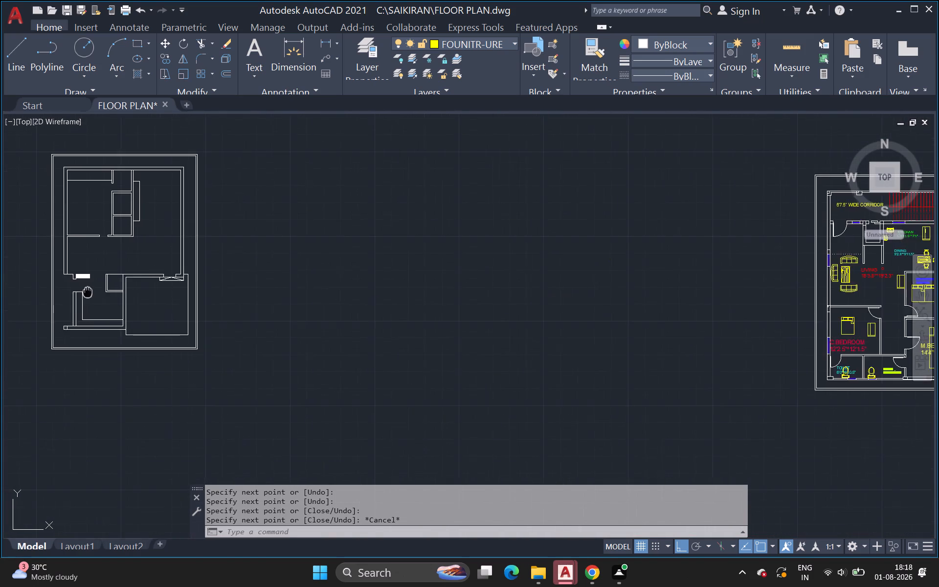
pyautogui.moveTo(89, 292); pyautogui.dragTo(168, 344, button='middle')
pyautogui.scroll(1, 147, 316)
pyautogui.scroll(-1, 168, 350)
pyautogui.moveTo(169, 352); pyautogui.dragTo(60, 335, button='middle')
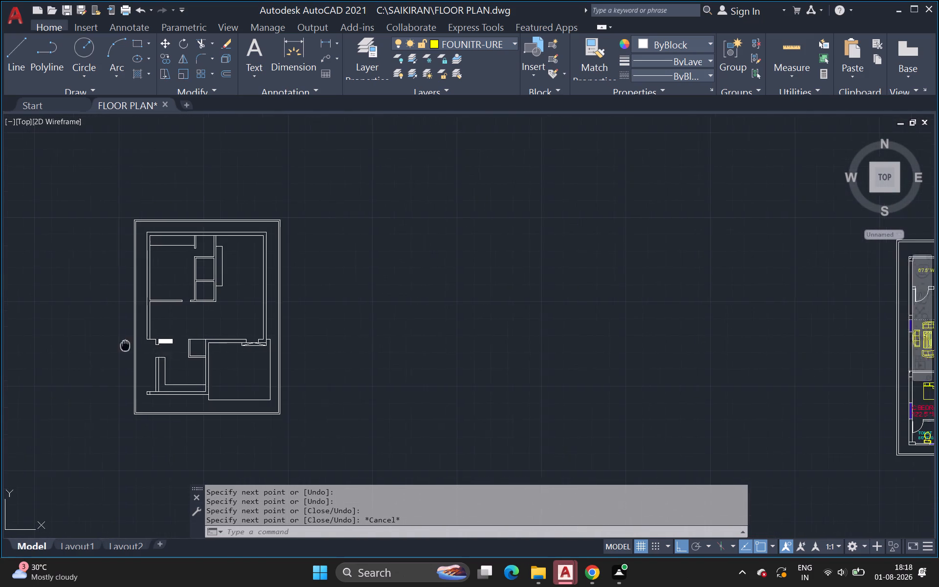
pyautogui.moveTo(60, 335); pyautogui.dragTo(1, 328, button='middle')
pyautogui.scroll(-3, 59, 310)
pyautogui.middleClick(60, 309)
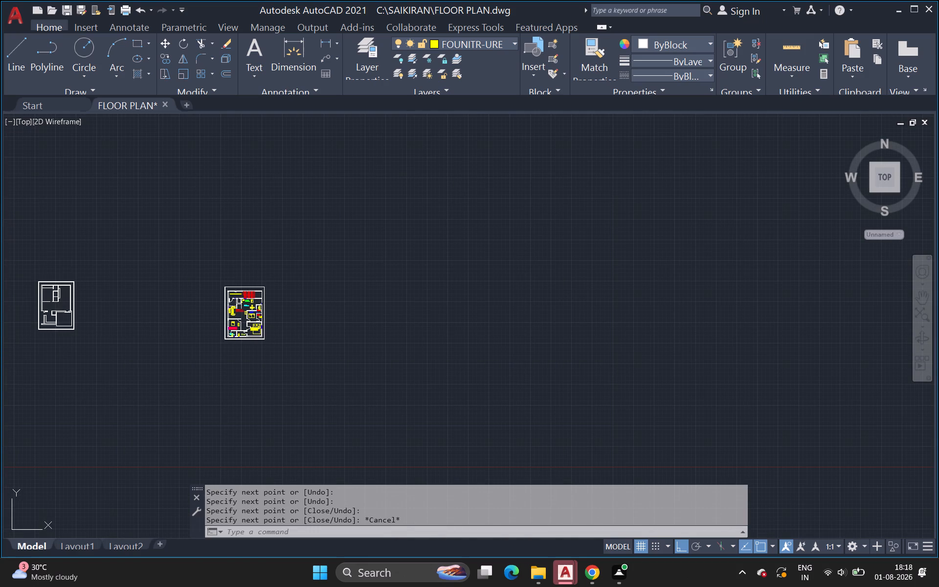
pyautogui.moveTo(96, 323); pyautogui.dragTo(136, 299, button='middle')
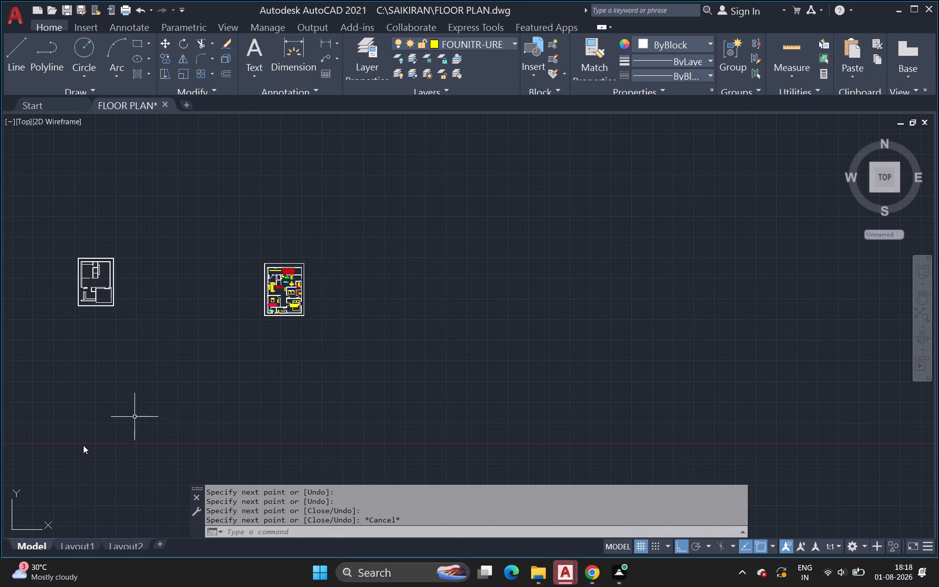
pyautogui.scroll(3, 105, 293)
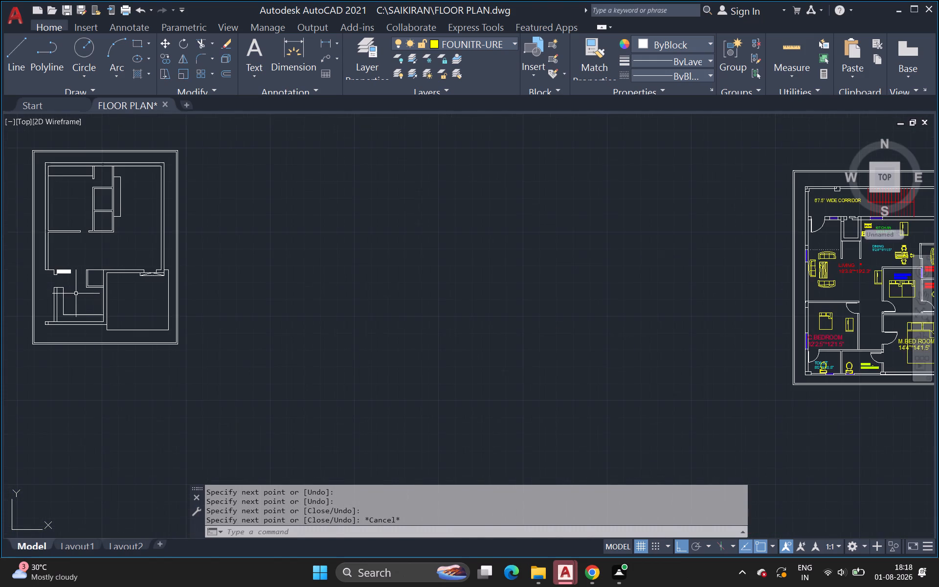
pyautogui.moveTo(66, 288); pyautogui.dragTo(224, 332, button='middle')
pyautogui.scroll(4, 221, 333)
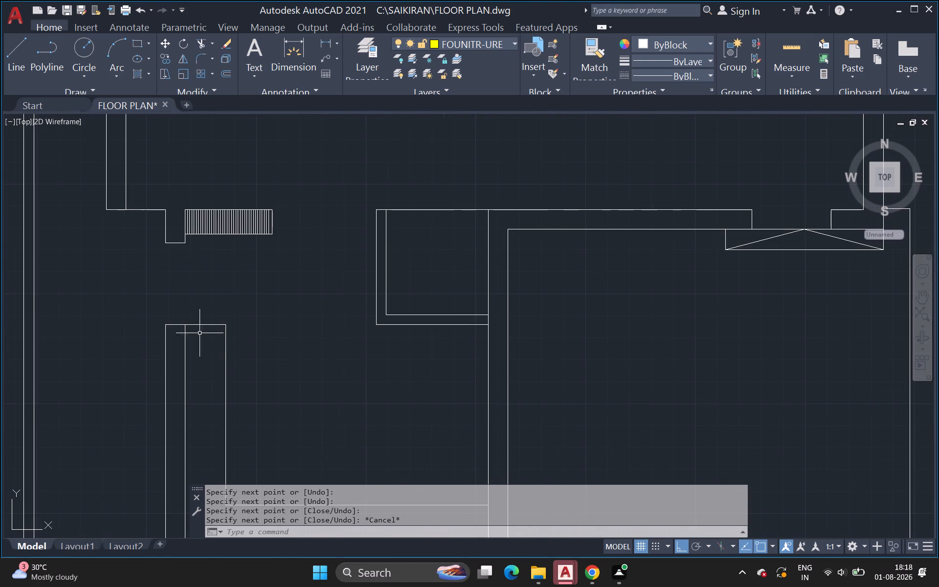
pyautogui.scroll(1, 177, 358)
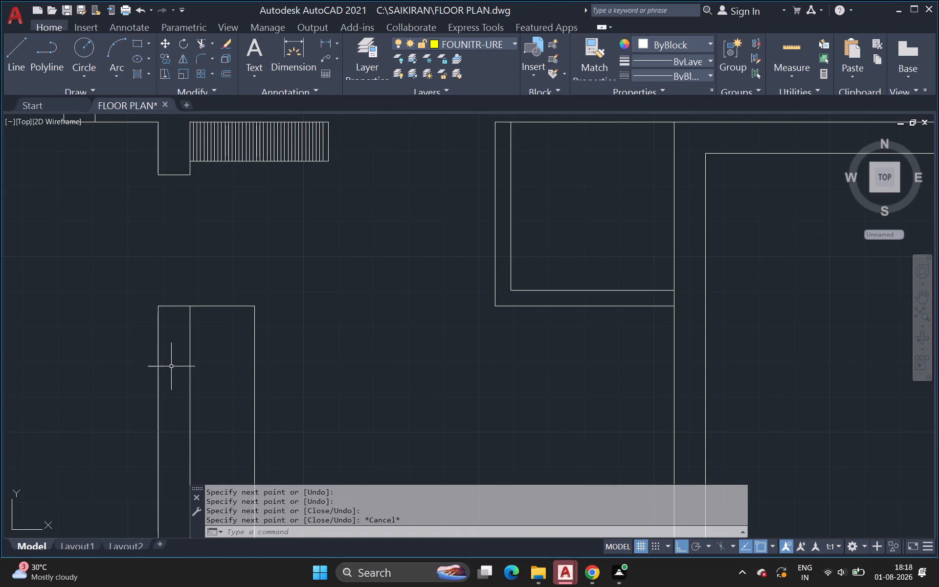
pyautogui.scroll(1, 204, 365)
pyautogui.scroll(-5, 204, 365)
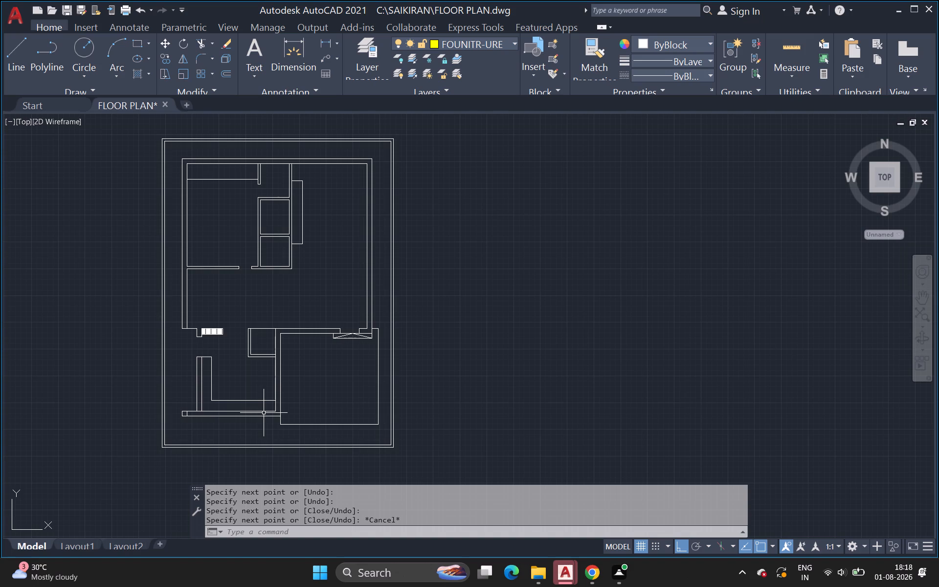
# Trim the leftover wall lines at the lower-left room's bottom-left junction, the bottom wall's left end, and the small enclosure's lower-right junction.
pyautogui.scroll(2, 208, 417)
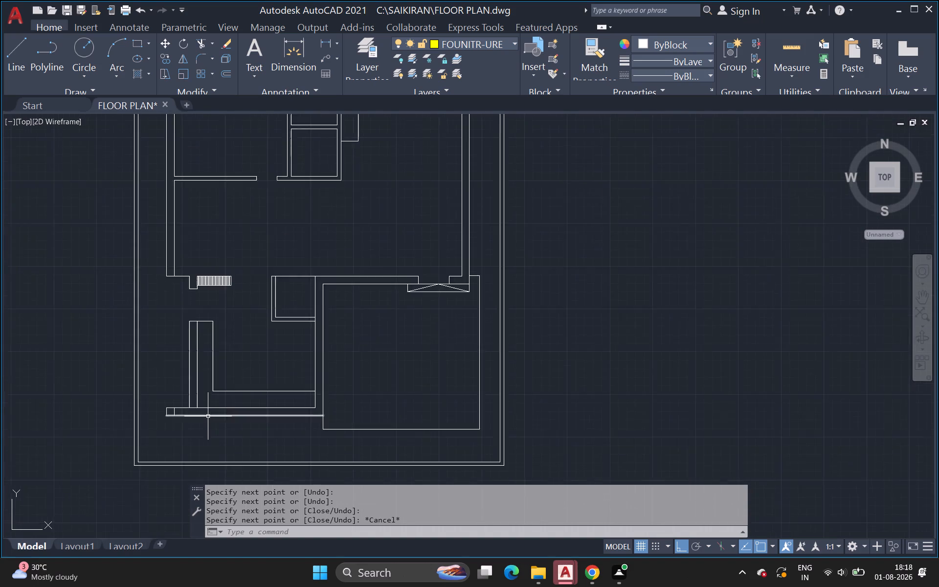
pyautogui.scroll(1, 208, 416)
pyautogui.press('t')
pyautogui.press('r')
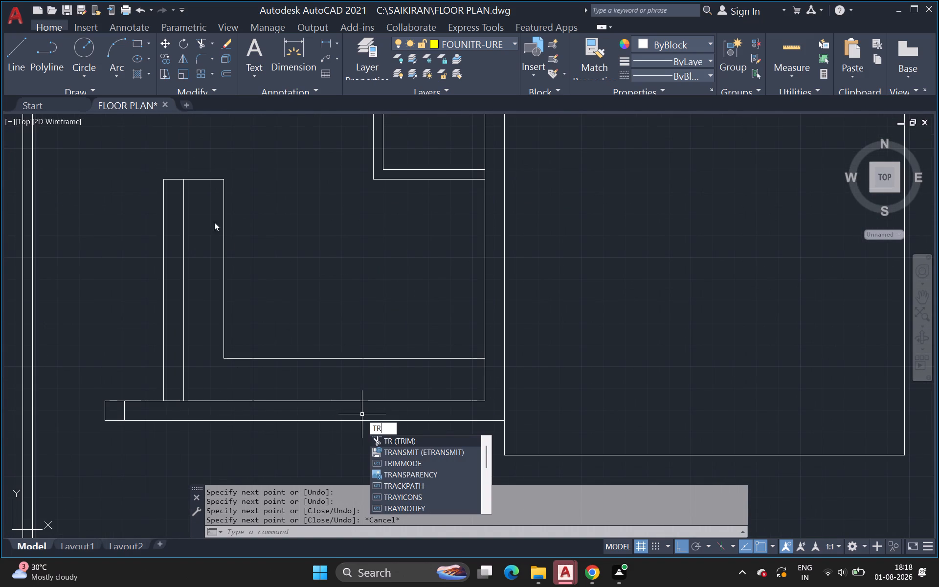
pyautogui.press('space')
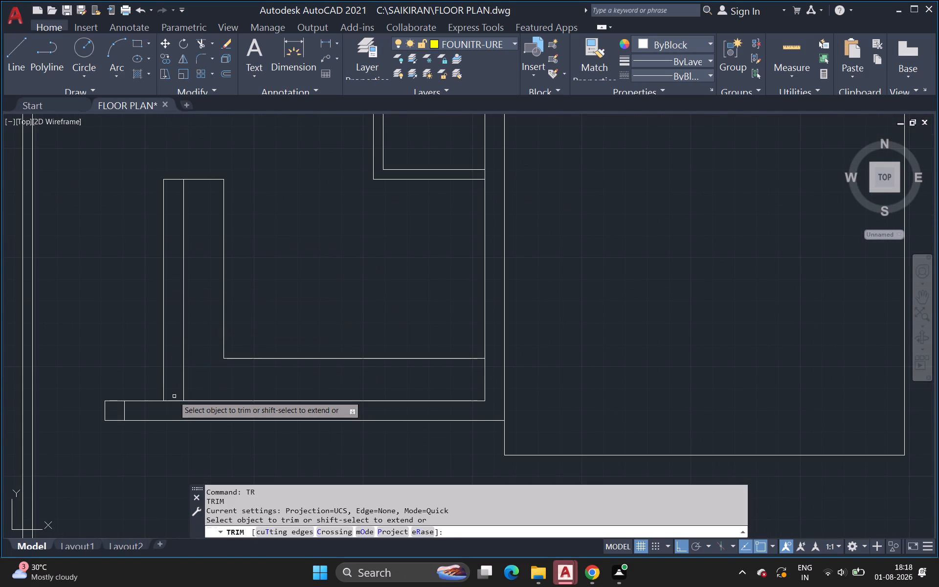
pyautogui.click(174, 400)
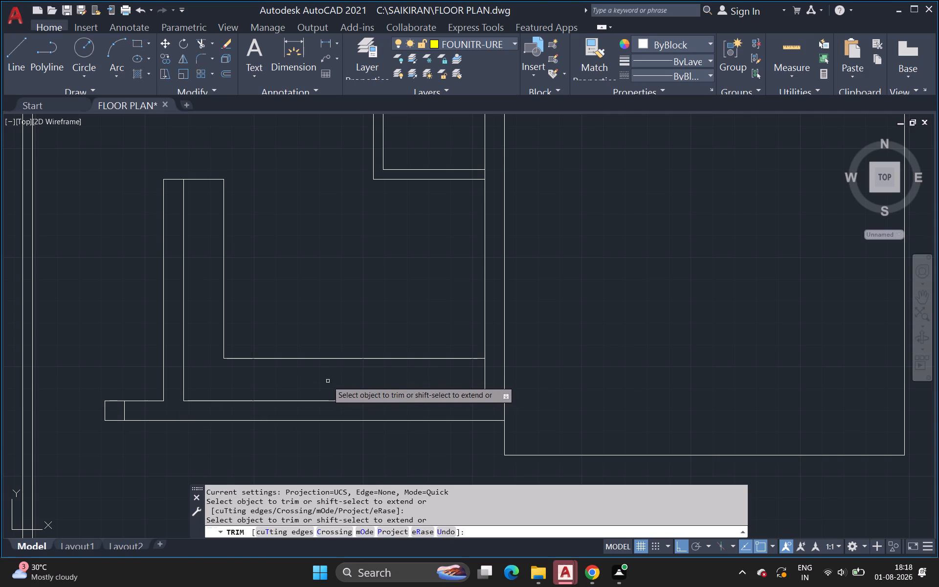
pyautogui.click(124, 414)
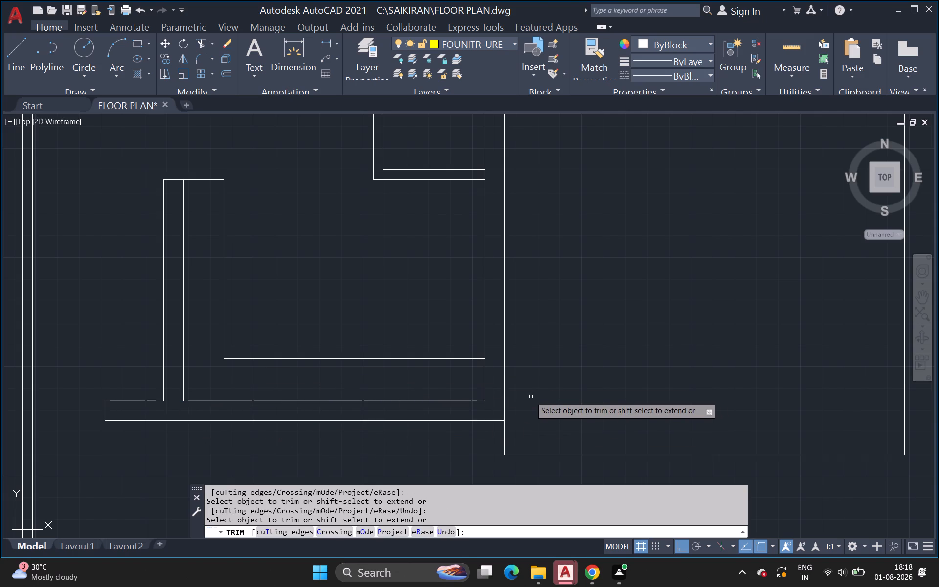
pyautogui.scroll(4, 493, 363)
pyautogui.scroll(-6, 471, 342)
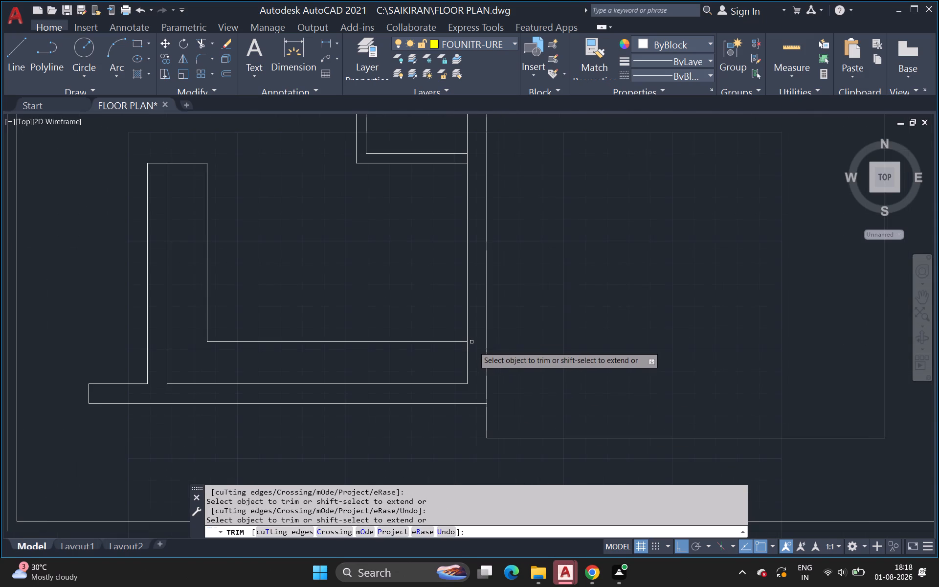
pyautogui.click(468, 158)
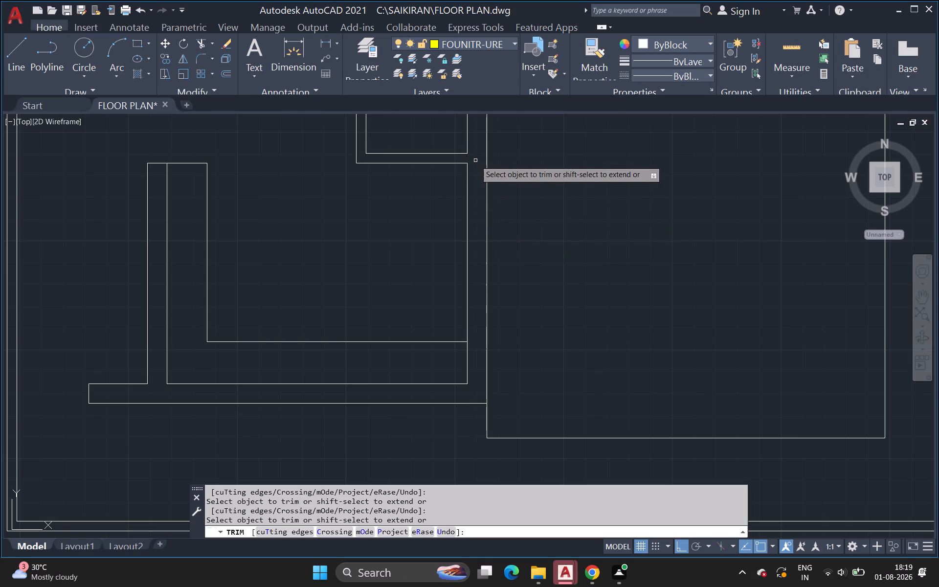
pyautogui.scroll(-2, 475, 177)
pyautogui.moveTo(469, 246); pyautogui.dragTo(469, 297, button='middle')
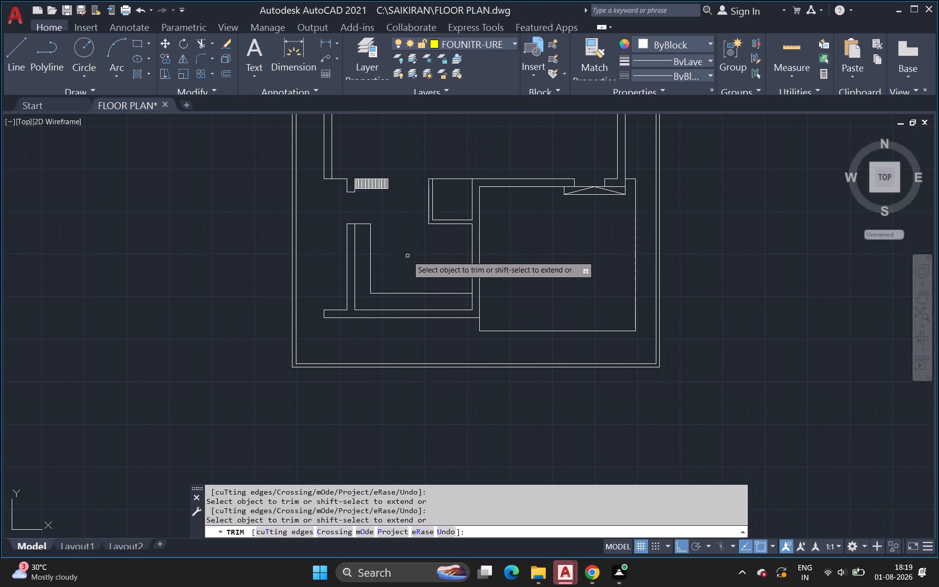
pyautogui.press('Escape')
# Start a line vertically upward from the upper-right corner of the striped block by the lower-left opening.
pyautogui.moveTo(396, 203); pyautogui.dragTo(401, 309, button='middle')
pyautogui.scroll(-1, 393, 316)
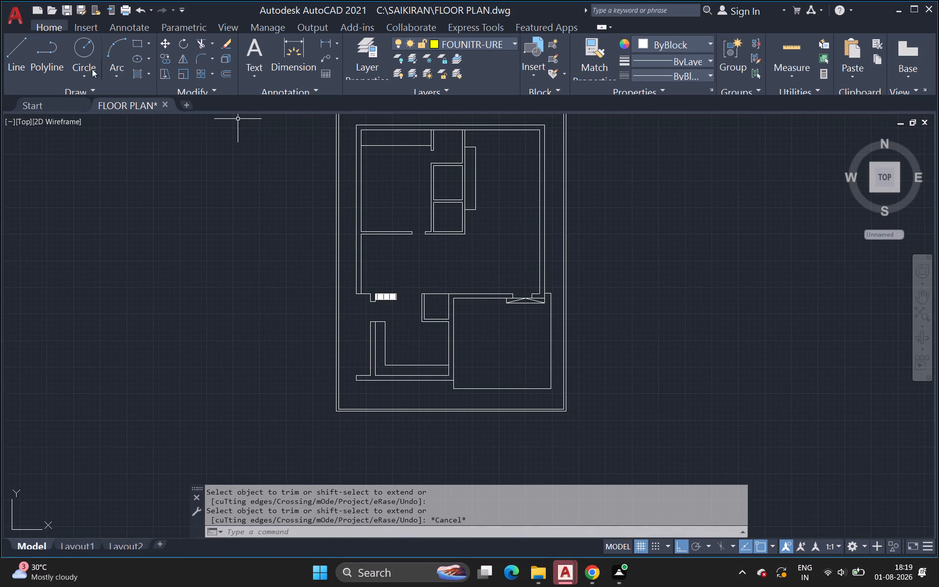
pyautogui.click(19, 59)
pyautogui.scroll(1, 430, 311)
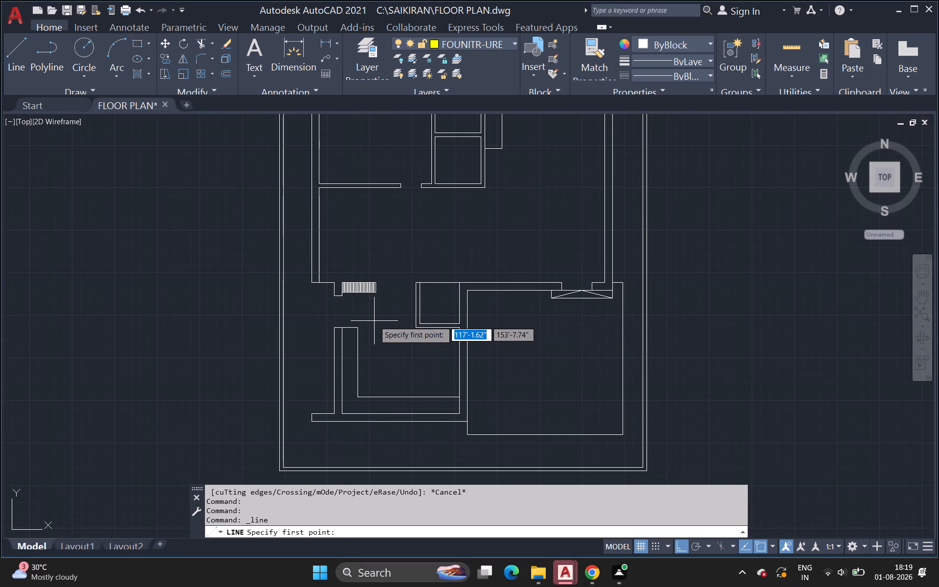
pyautogui.scroll(3, 371, 292)
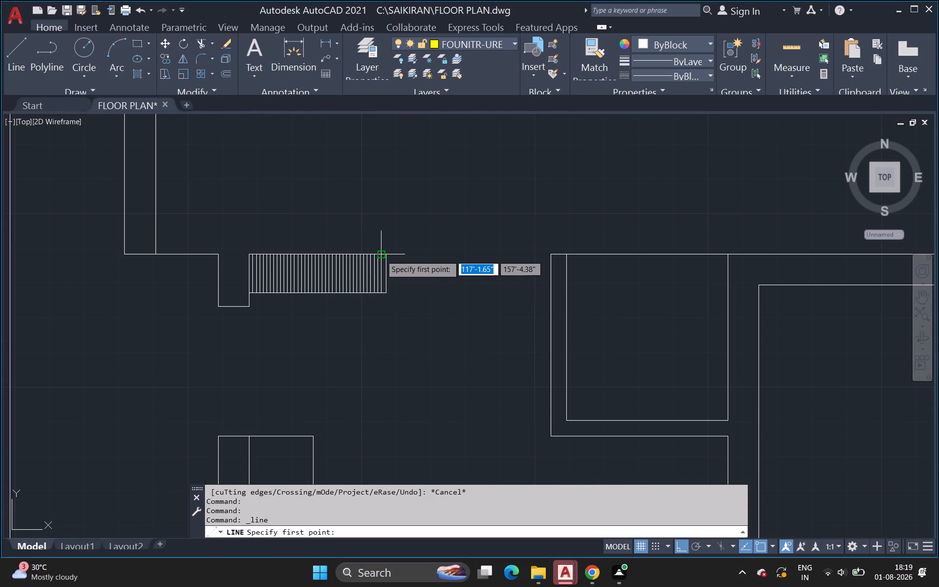
pyautogui.click(386, 255)
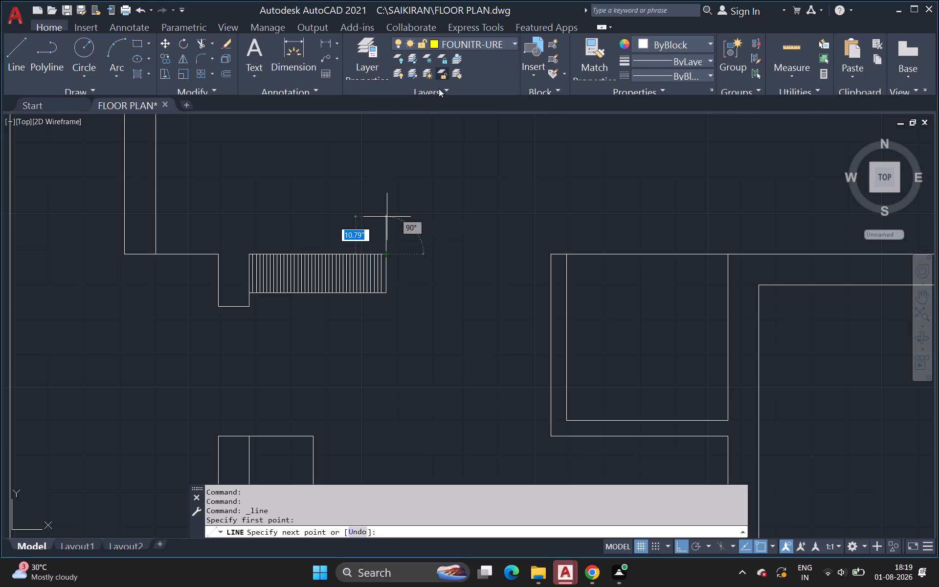
pyautogui.moveTo(432, 127); pyautogui.dragTo(355, 389, button='middle')
pyautogui.scroll(-1, 432, 127)
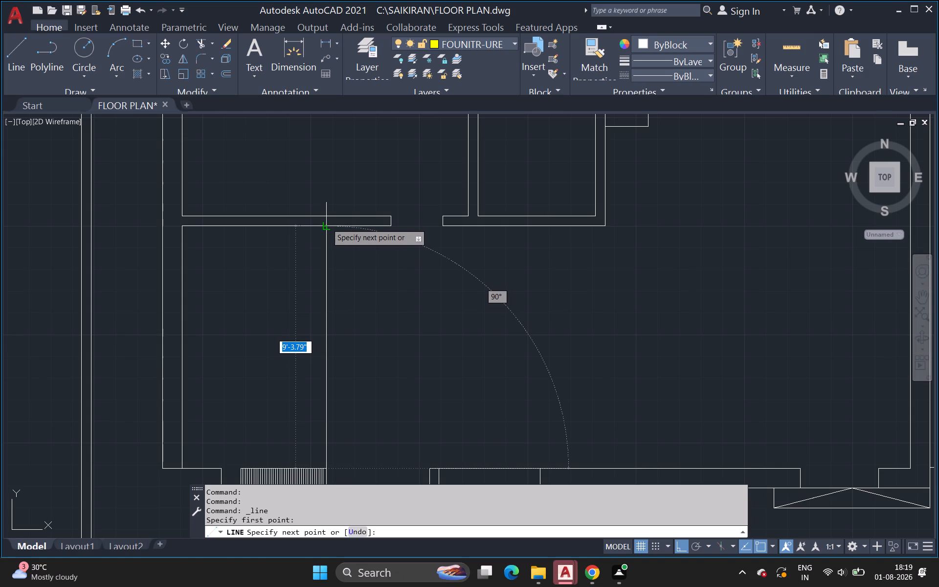
pyautogui.moveTo(313, 411); pyautogui.dragTo(323, 327, button='middle')
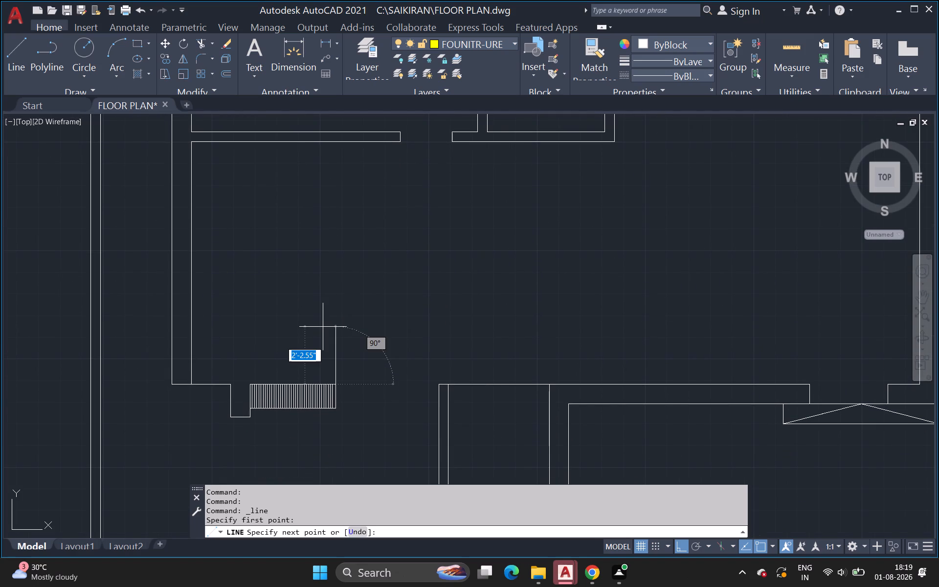
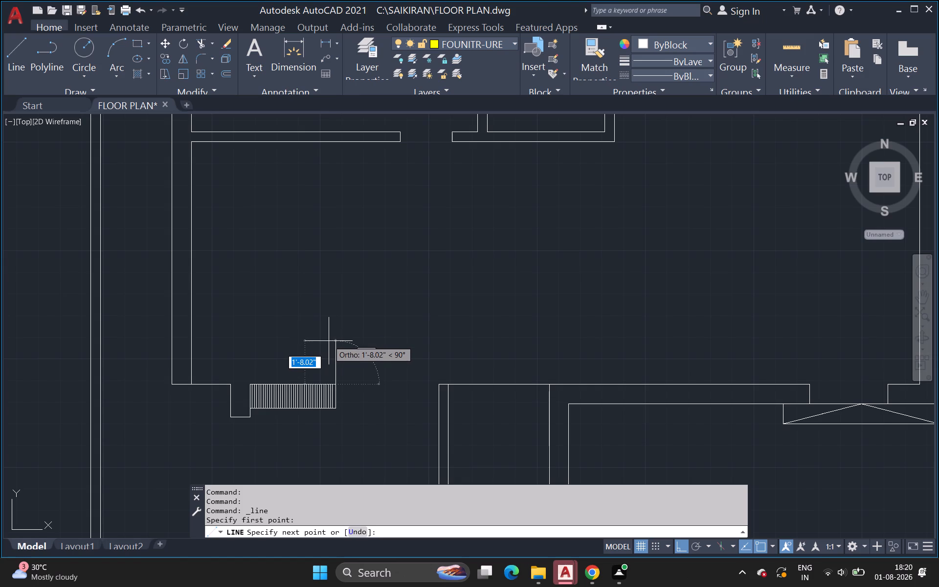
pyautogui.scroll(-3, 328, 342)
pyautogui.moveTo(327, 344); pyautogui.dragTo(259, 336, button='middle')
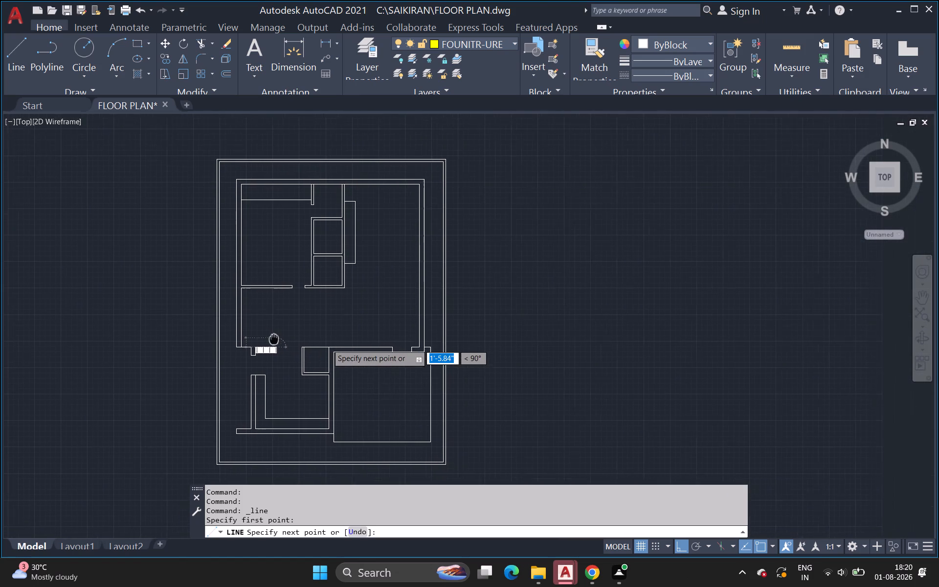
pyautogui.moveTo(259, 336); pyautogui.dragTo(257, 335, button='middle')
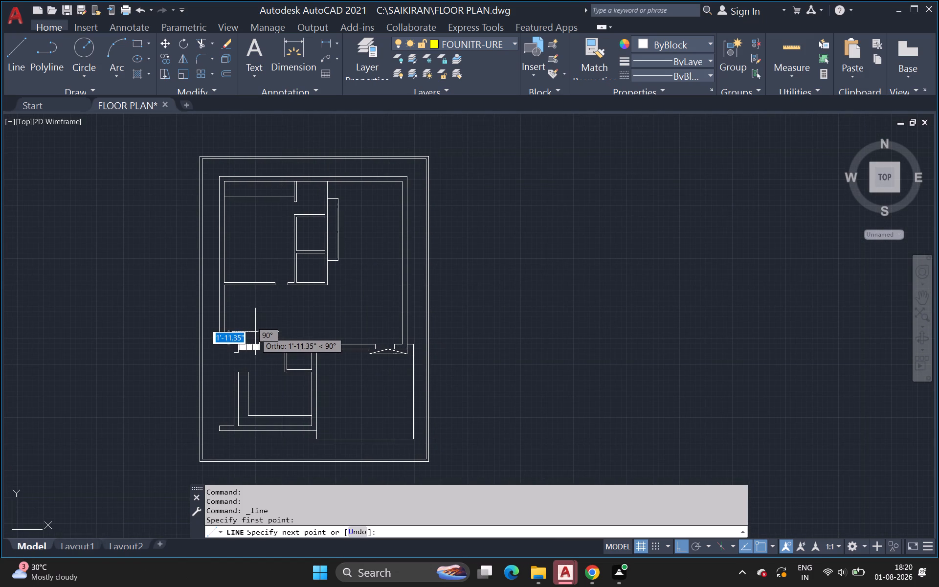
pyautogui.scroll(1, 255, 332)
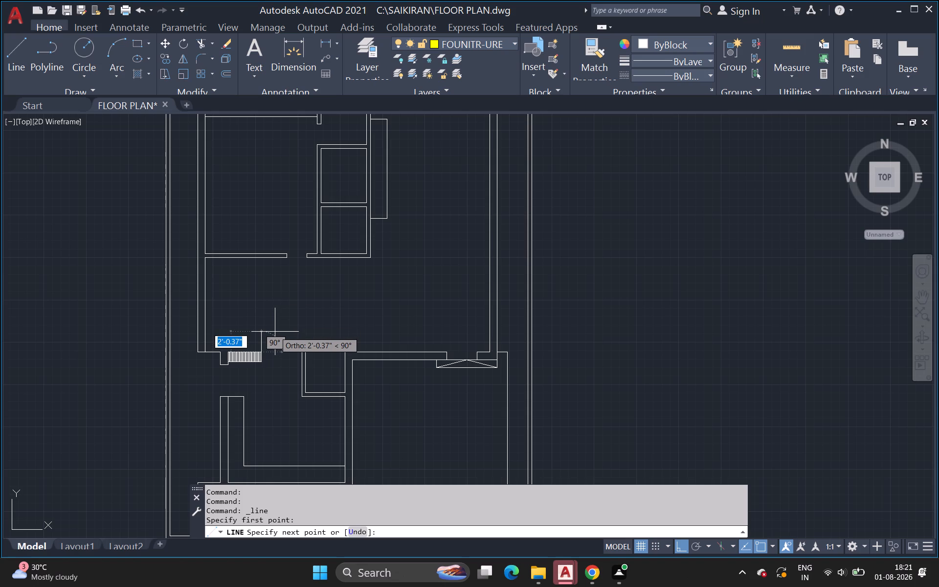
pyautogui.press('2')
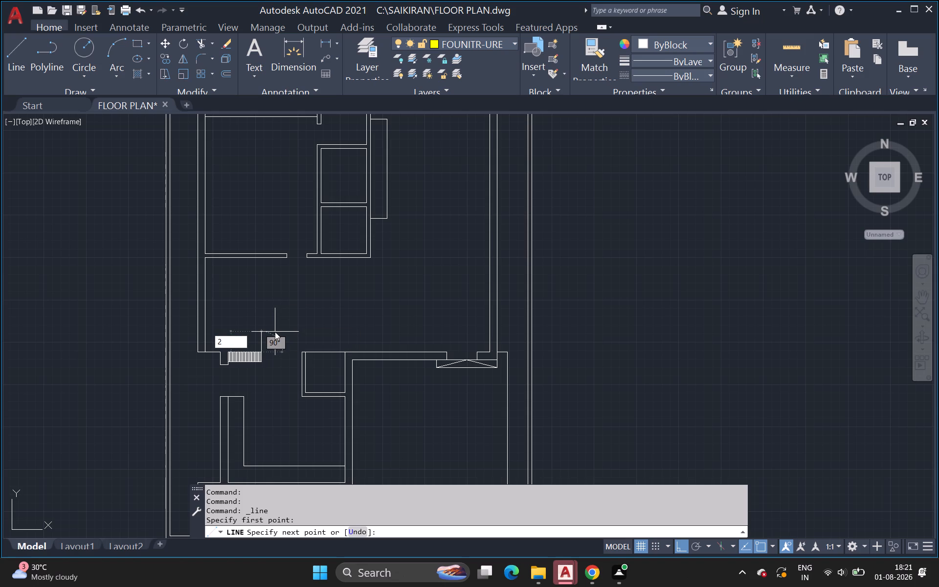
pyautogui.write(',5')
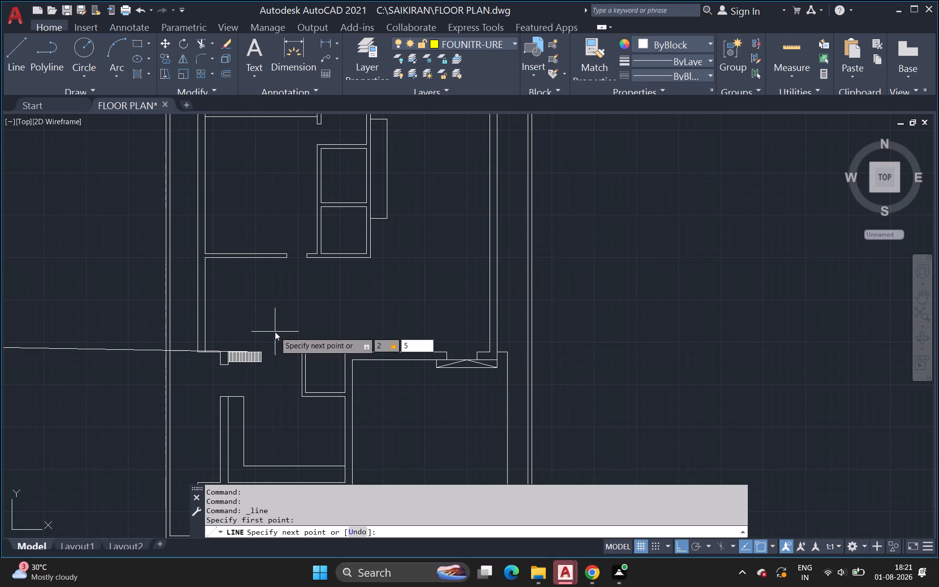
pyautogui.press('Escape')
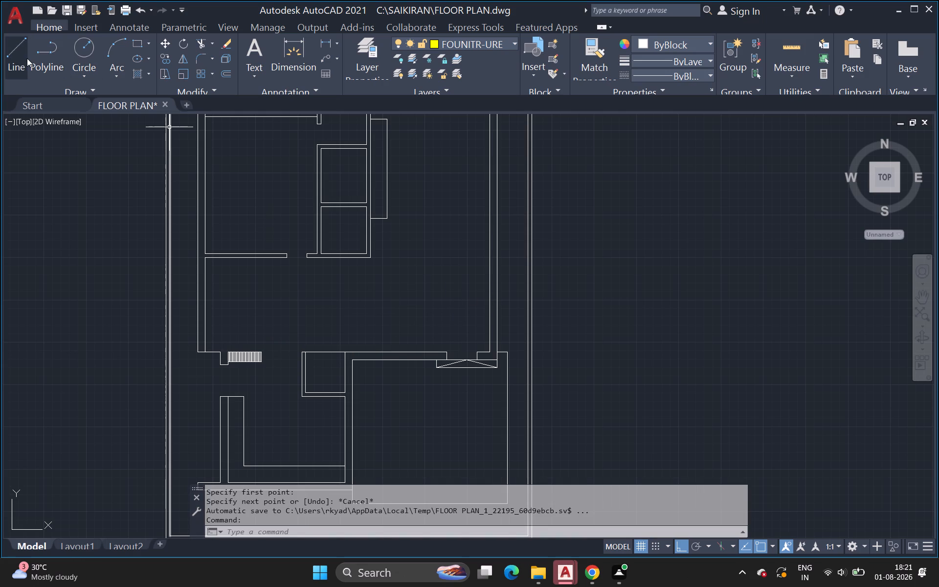
# Draw a 2.5' line vertically upward from the striped block's upper-right corner.
pyautogui.moveTo(27, 58); pyautogui.dragTo(30, 62)
pyautogui.scroll(2, 224, 316)
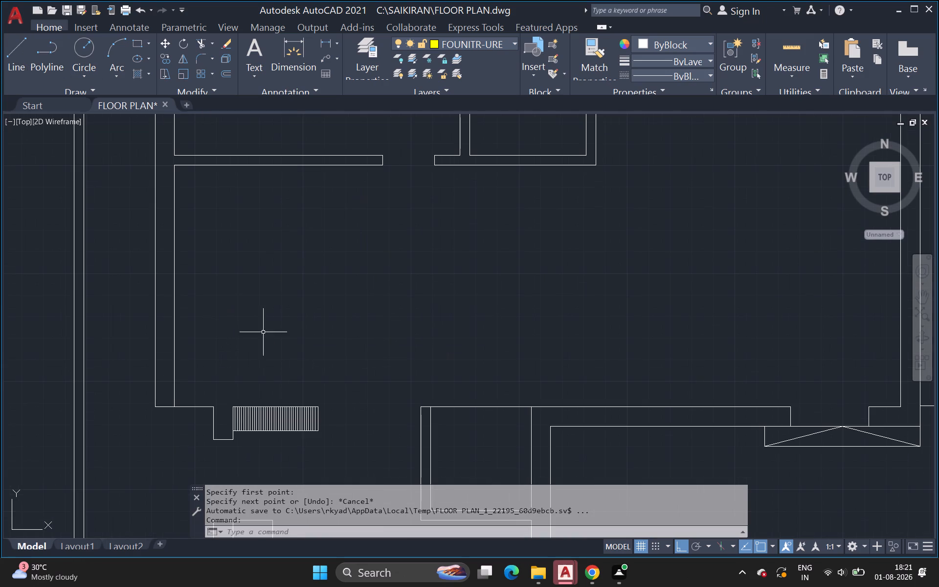
pyautogui.click(4, 48)
pyautogui.click(11, 59)
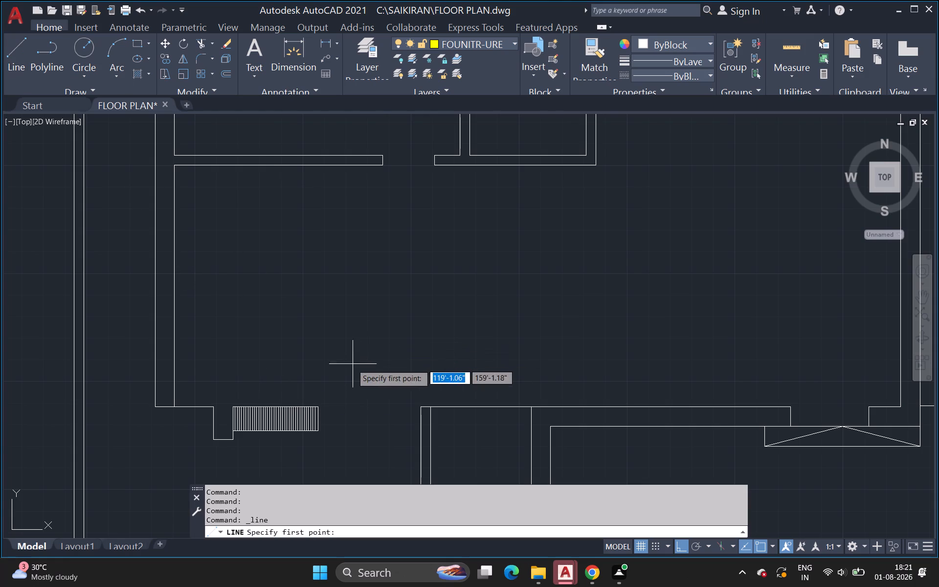
pyautogui.click(319, 409)
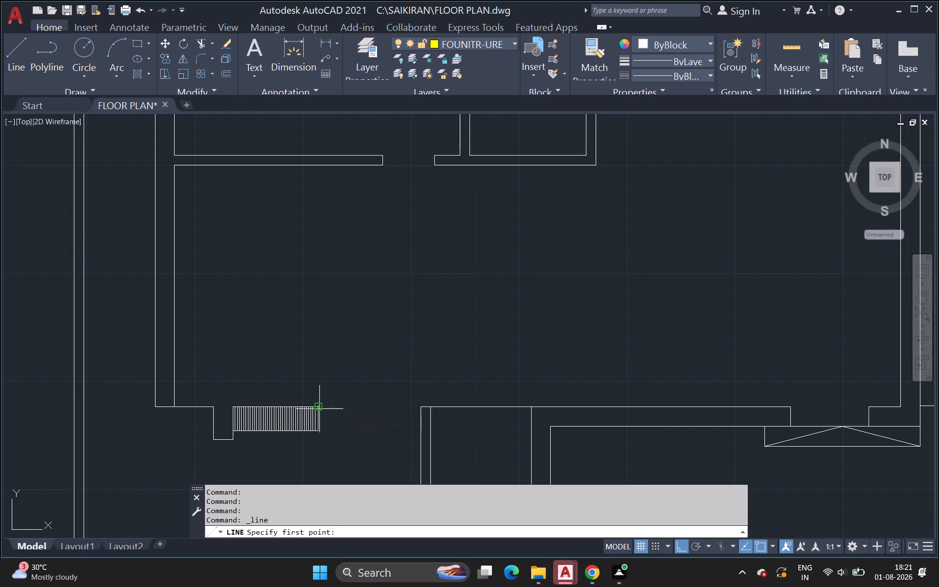
pyautogui.press('2')
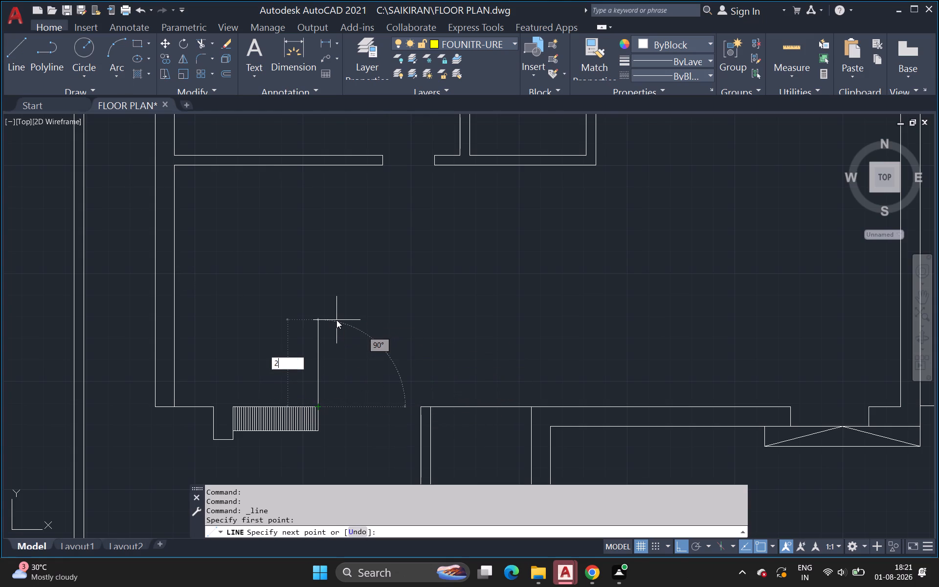
pyautogui.press('.')
pyautogui.write("5'")
pyautogui.press('Return')
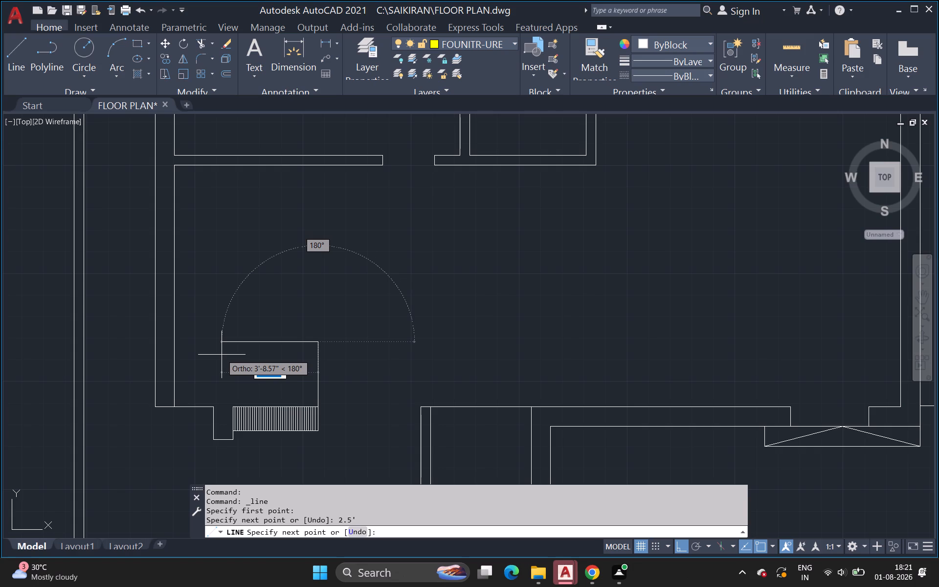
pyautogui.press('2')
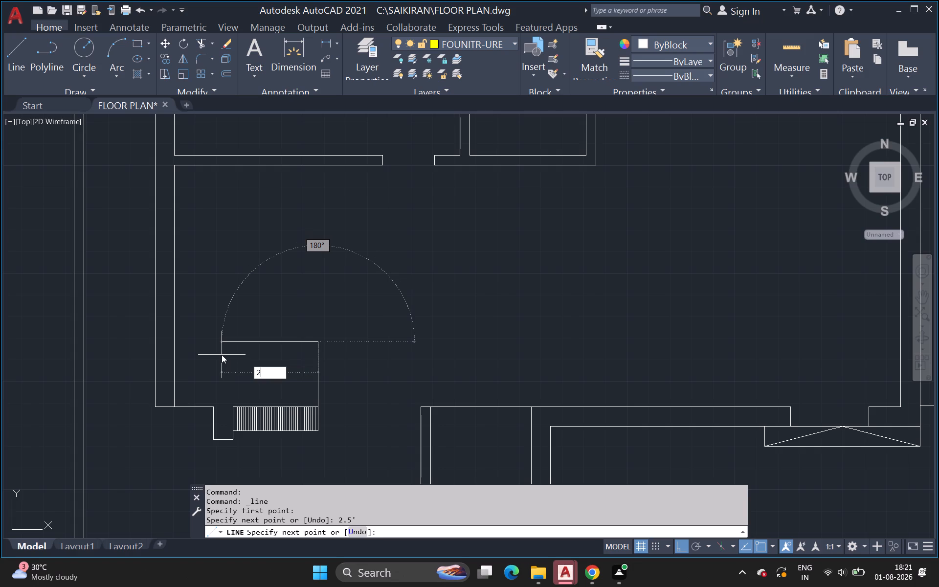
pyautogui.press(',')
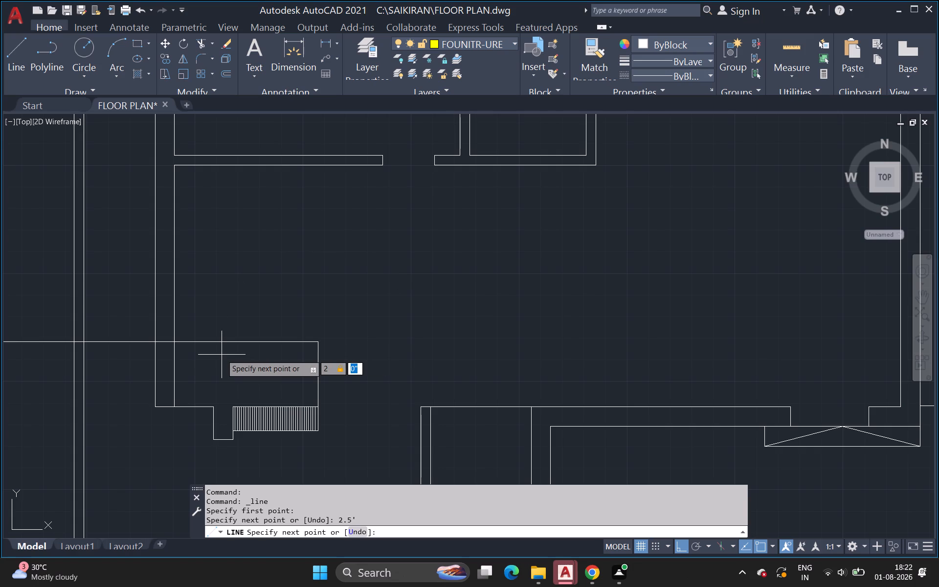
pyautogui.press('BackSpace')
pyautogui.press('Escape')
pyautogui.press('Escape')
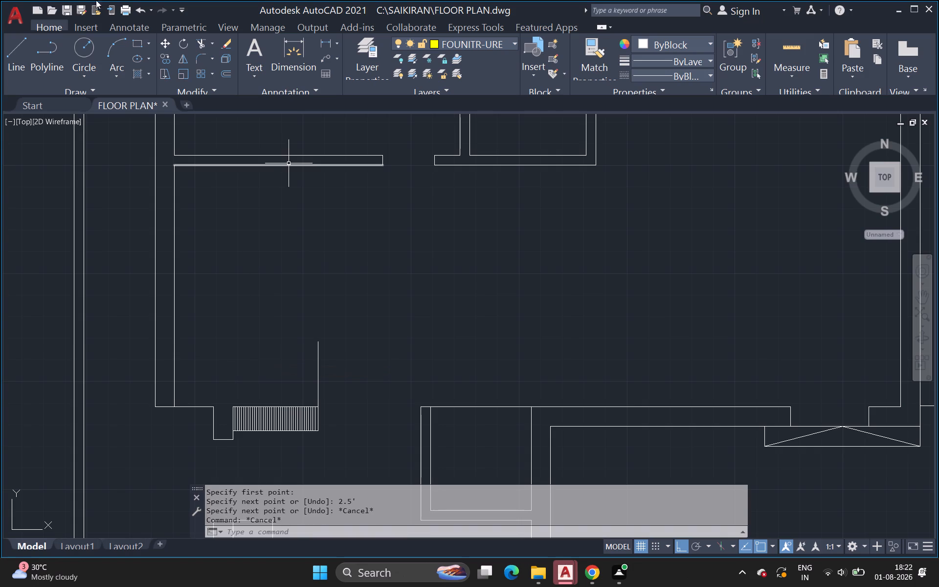
# Draw a 2.5' horizontal line leftward from the top end of the vertical line above the striped block.
pyautogui.moveTo(7, 51); pyautogui.dragTo(14, 55)
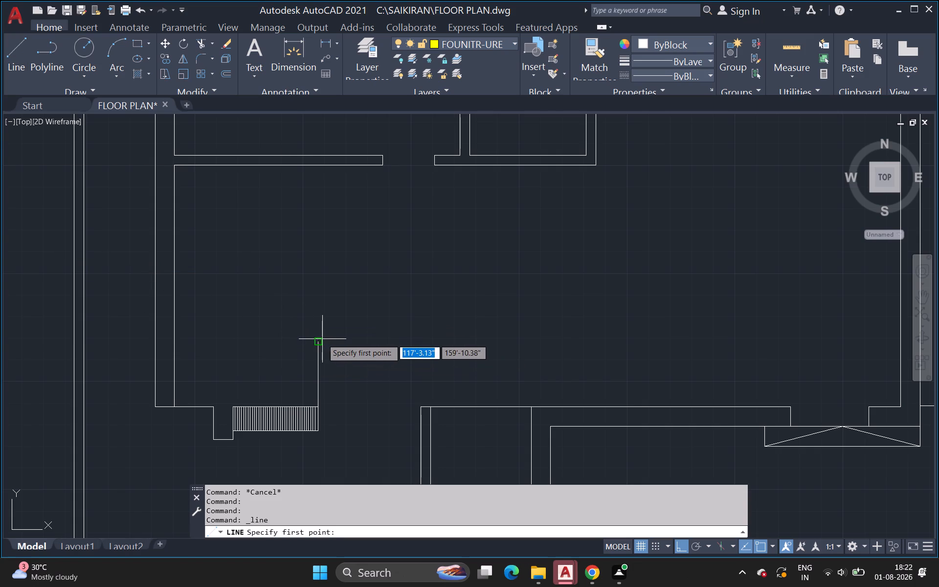
pyautogui.click(319, 340)
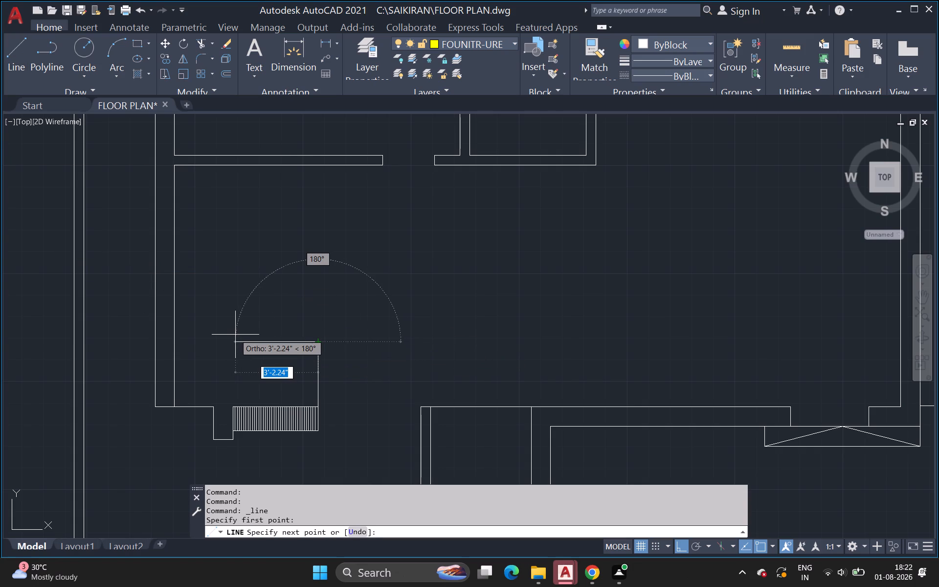
pyautogui.press('2')
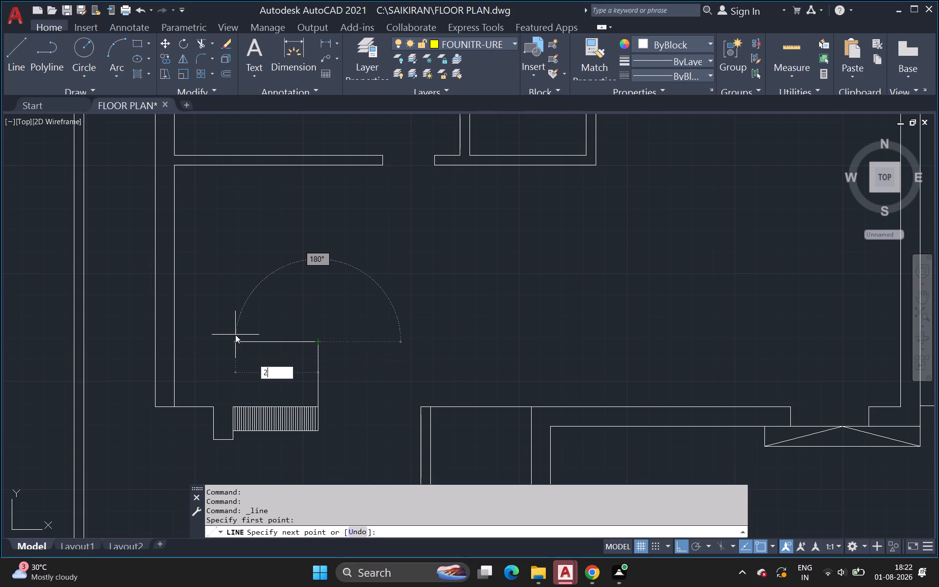
pyautogui.press('.')
pyautogui.press('5')
pyautogui.hotkey('shift', '"')
pyautogui.press('BackSpace')
pyautogui.press("'")
pyautogui.press('Return')
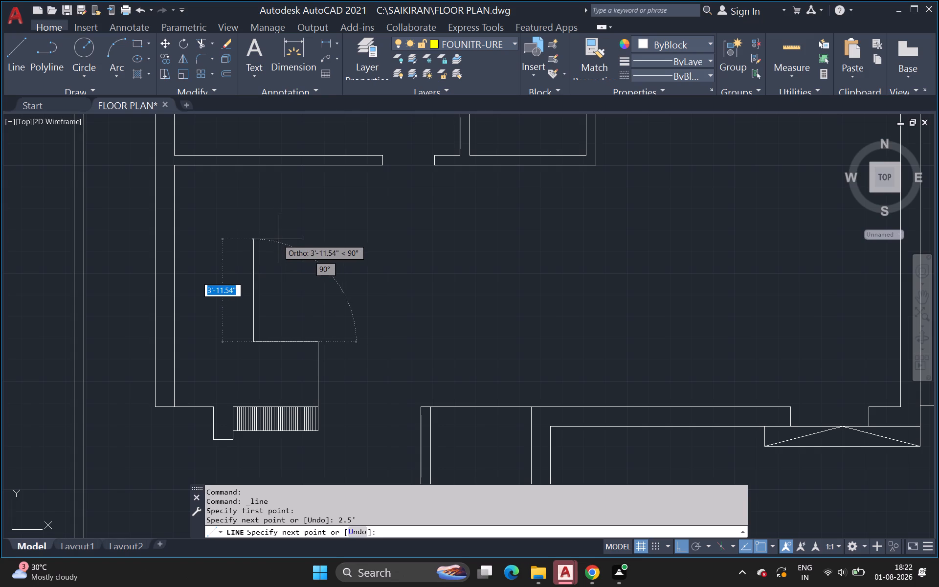
pyautogui.press('Escape')
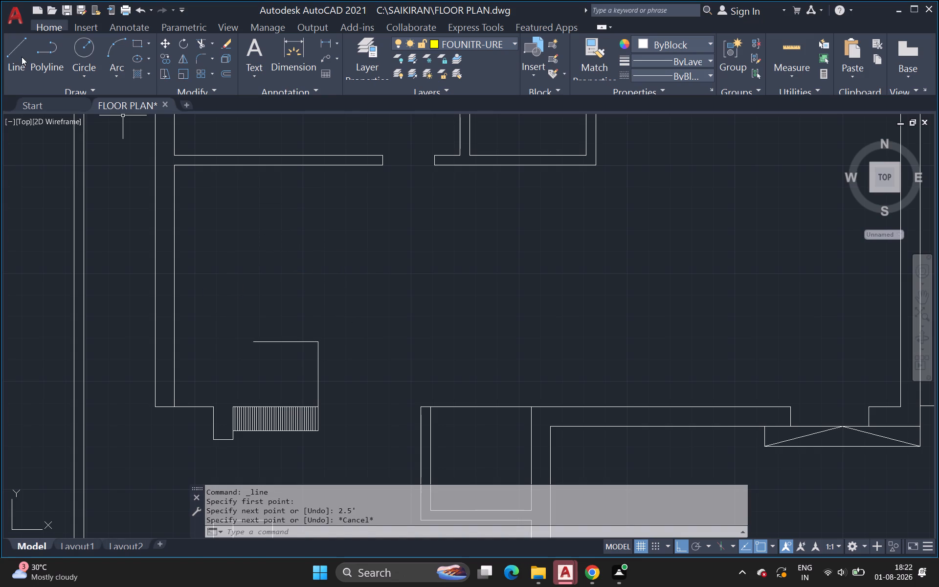
# From the upper wall's underside, aligned above the vertical line, draw lines 2.5' down, 2.5' left, and down to the lower horizontal line's free end.
pyautogui.click(22, 57)
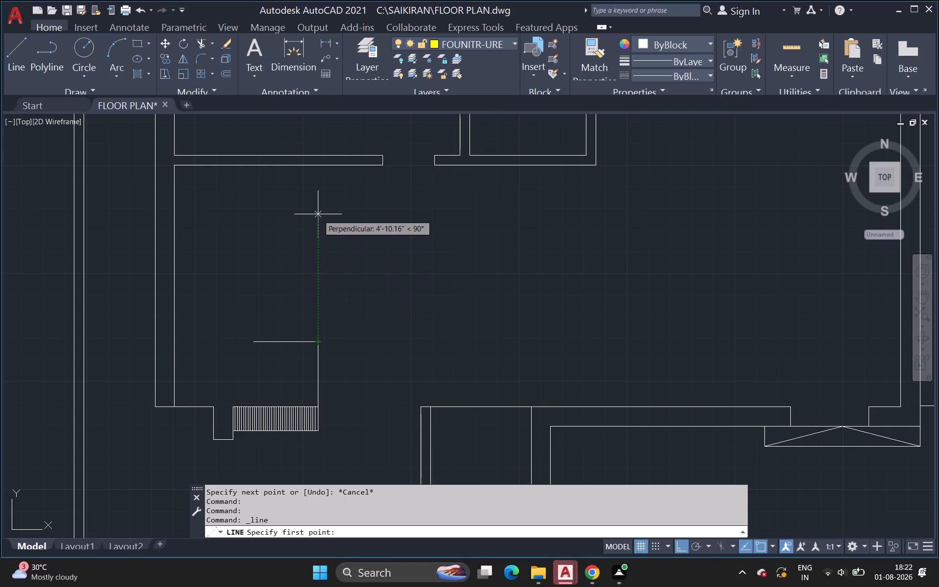
pyautogui.click(318, 165)
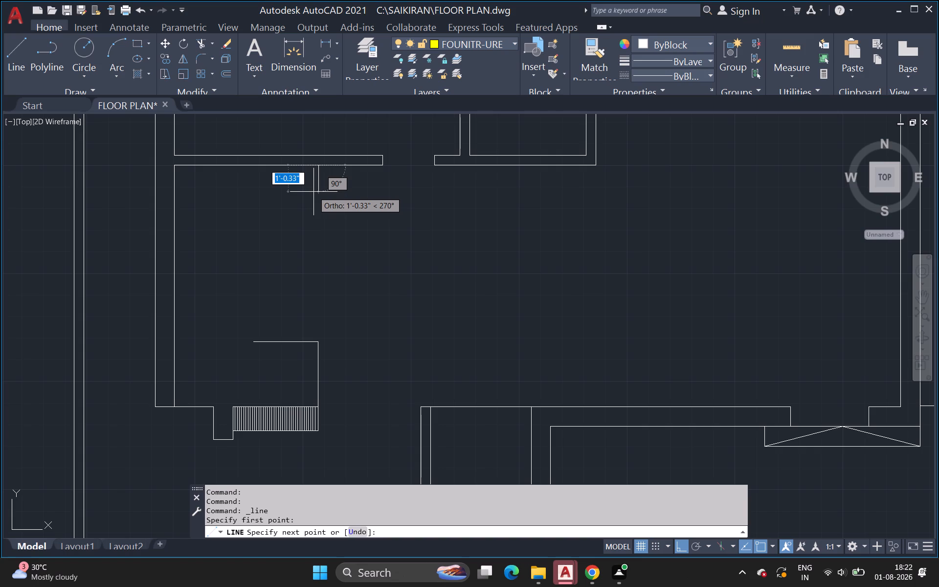
pyautogui.press('2')
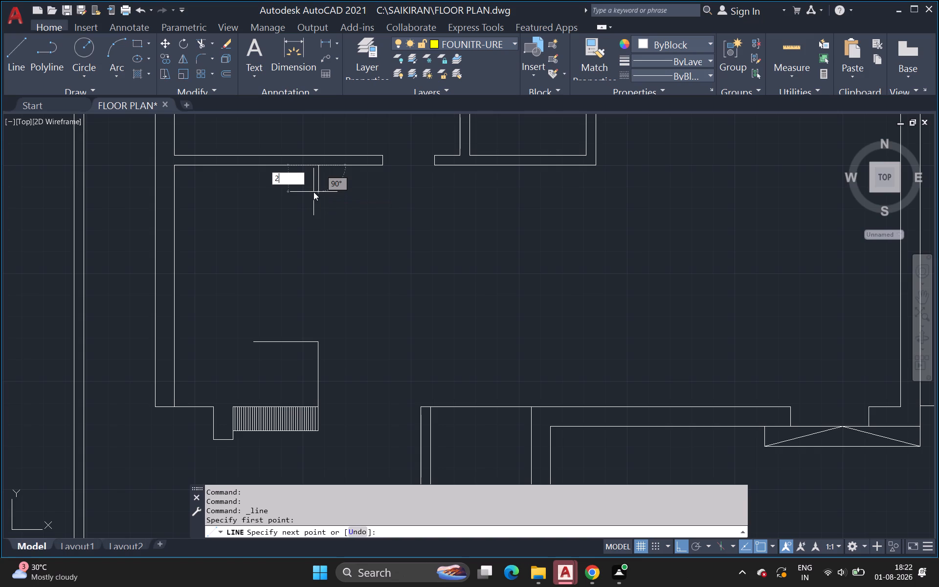
pyautogui.write('.5')
pyautogui.press("'")
pyautogui.press('Return')
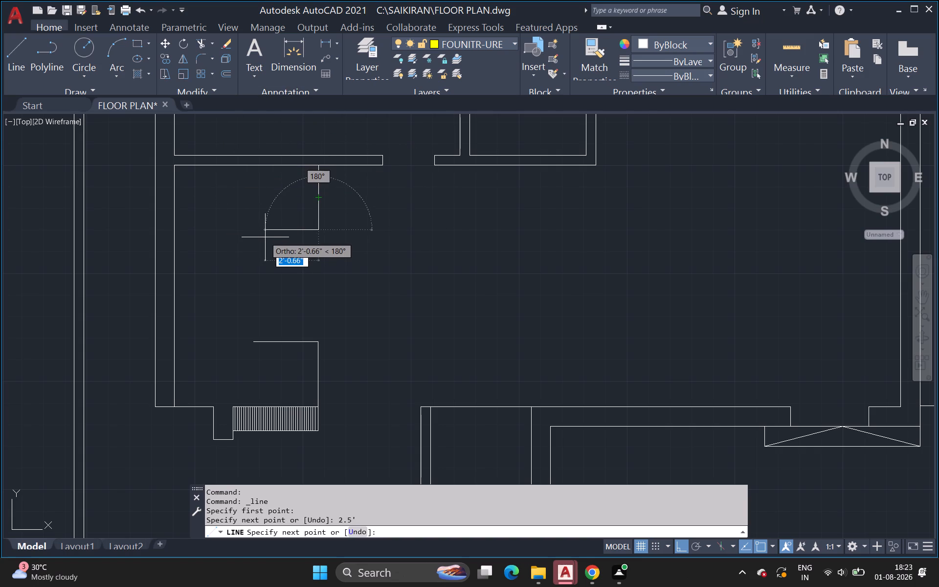
pyautogui.press('2')
pyautogui.press('.')
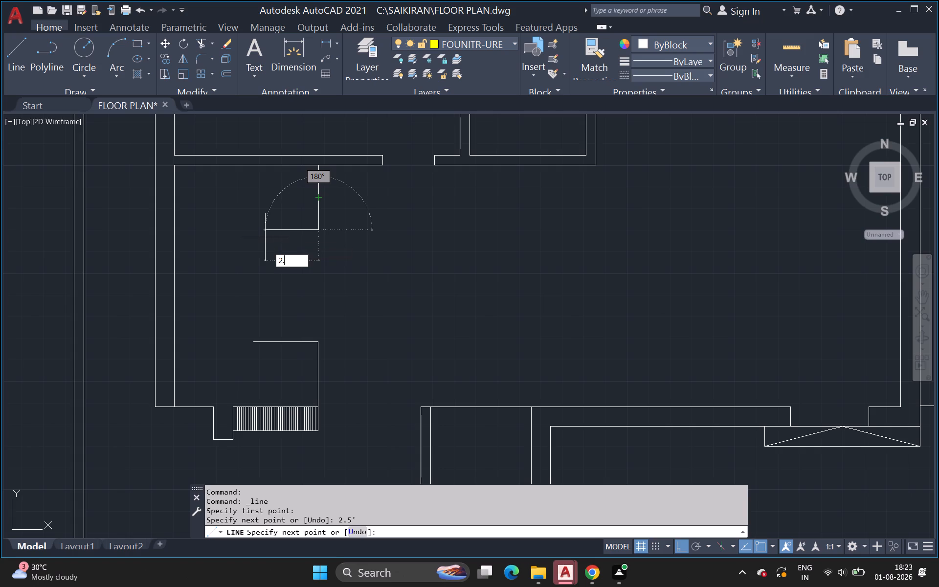
pyautogui.press('5')
pyautogui.press("'")
pyautogui.press('Return')
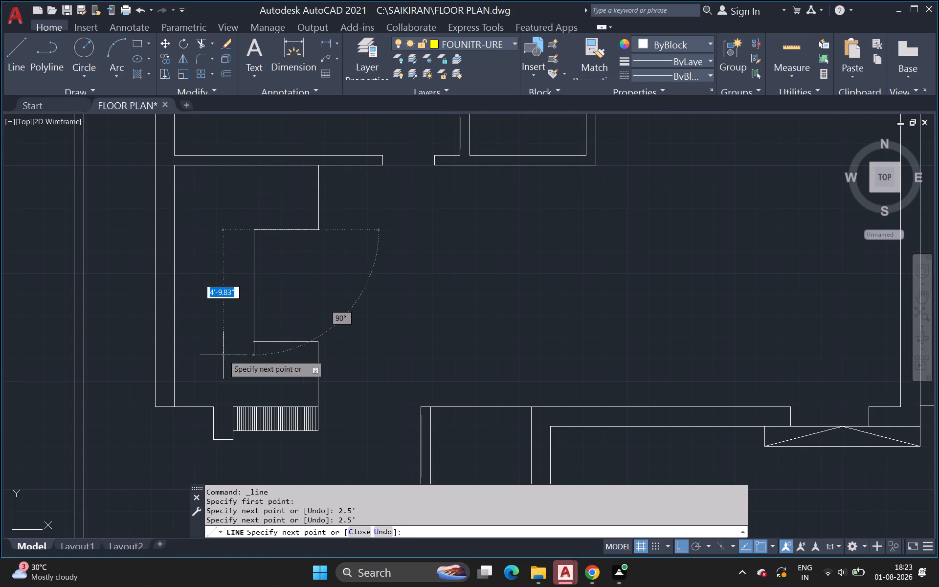
pyautogui.click(255, 341)
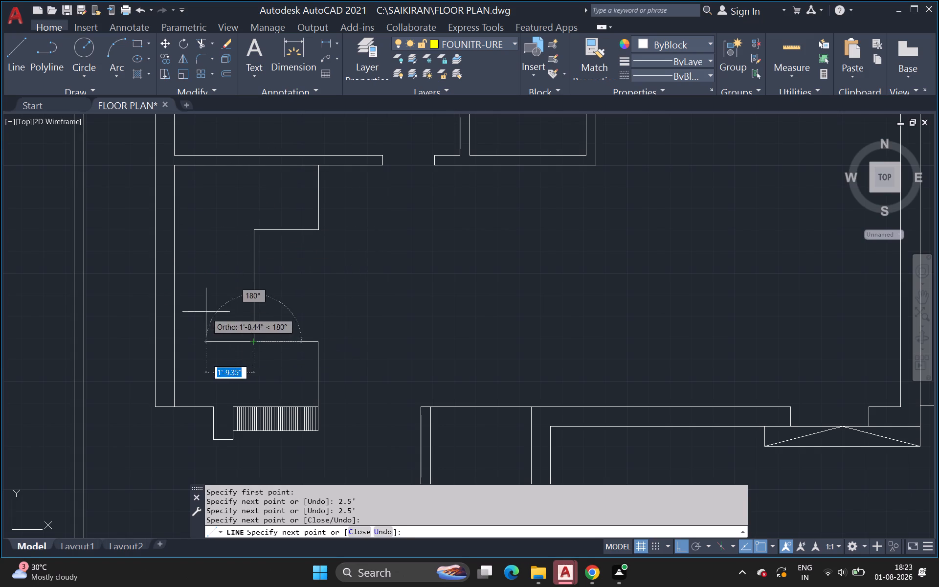
pyautogui.press('Escape')
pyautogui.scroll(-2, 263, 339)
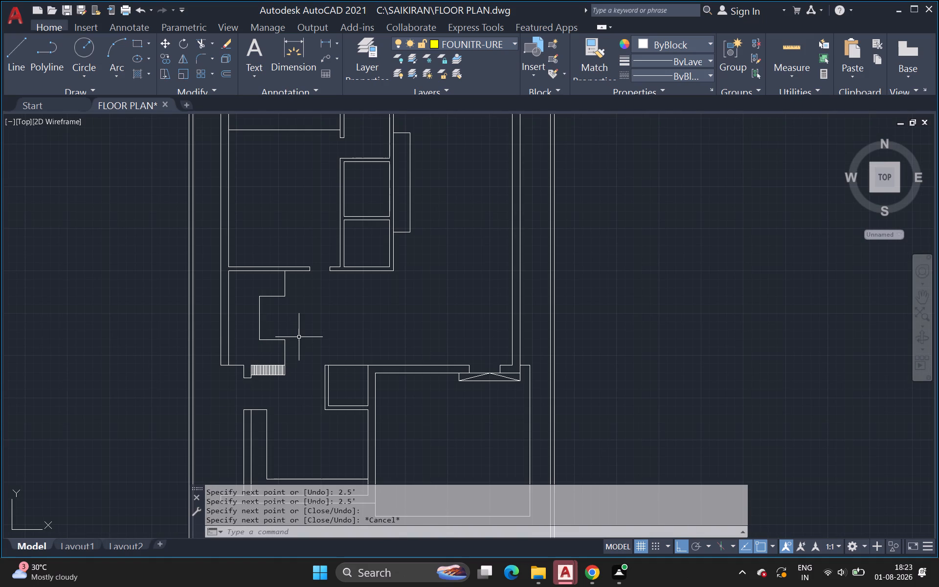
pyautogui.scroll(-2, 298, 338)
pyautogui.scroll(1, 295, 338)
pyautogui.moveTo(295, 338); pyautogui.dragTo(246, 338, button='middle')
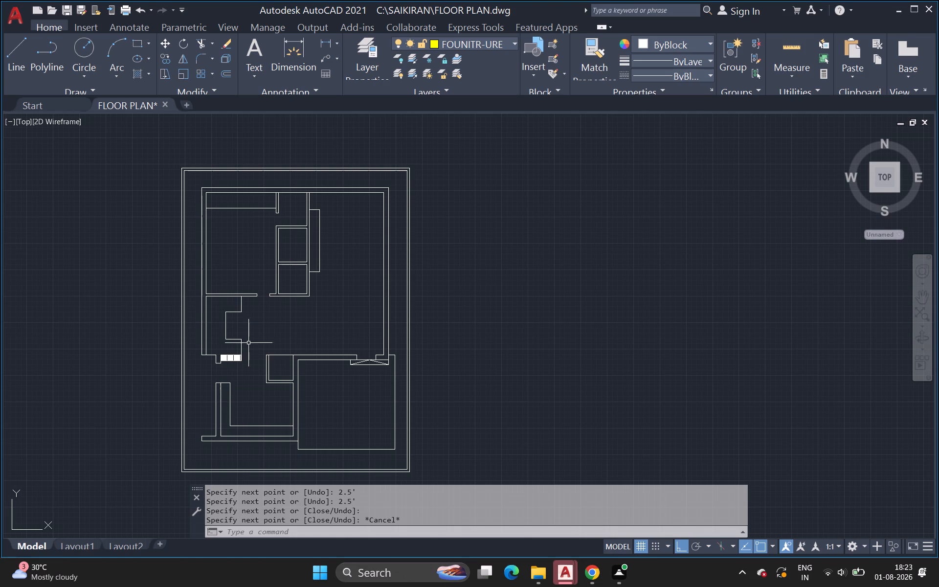
# Offset the stepped outline's upper outer vertical edge leftward twice at 1' spacing.
pyautogui.scroll(2, 236, 377)
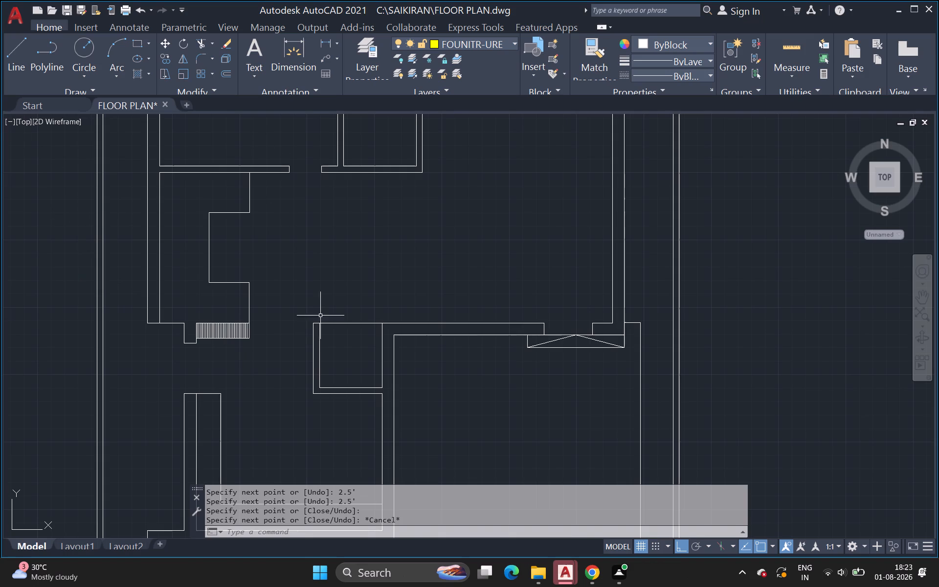
pyautogui.click(229, 75)
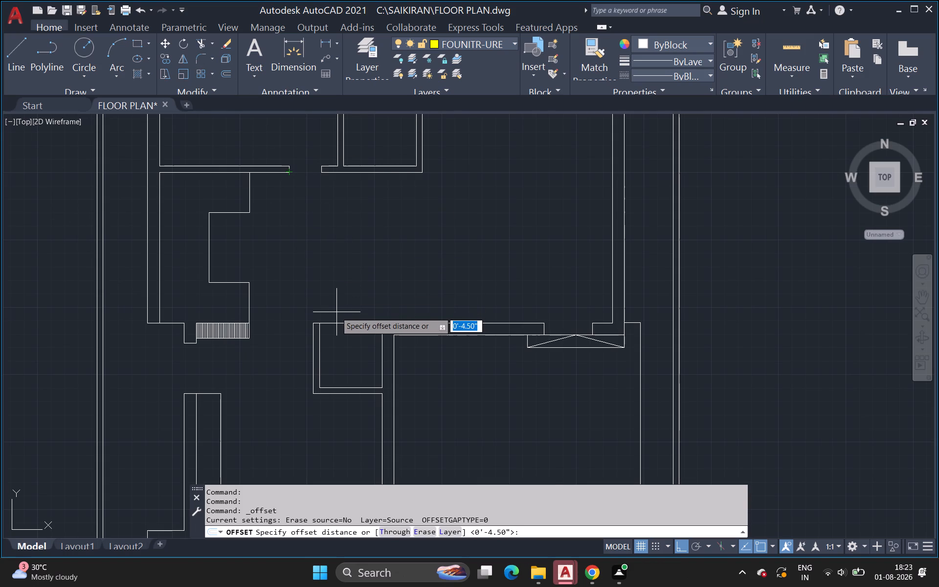
pyautogui.press('1')
pyautogui.press("'")
pyautogui.press('Return')
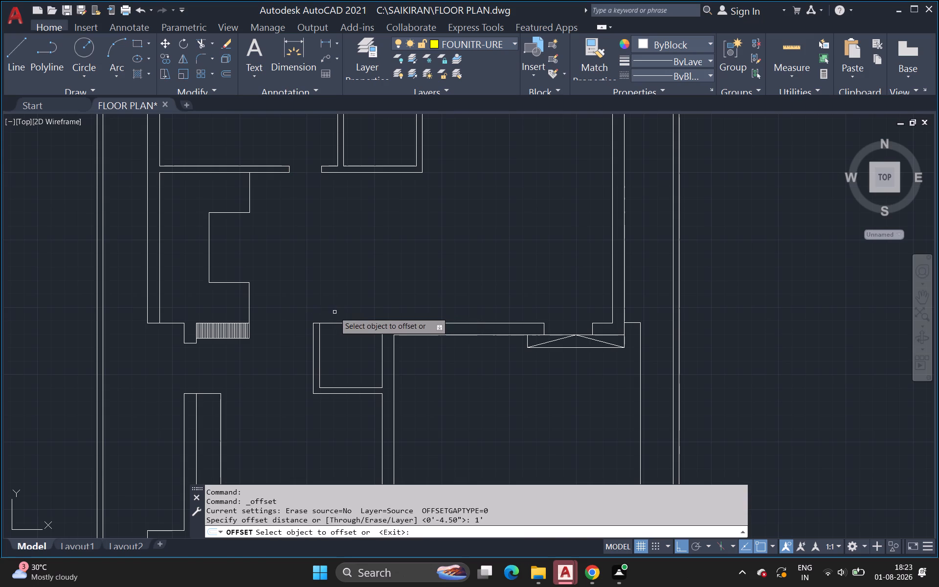
pyautogui.click(248, 190)
pyautogui.click(243, 190)
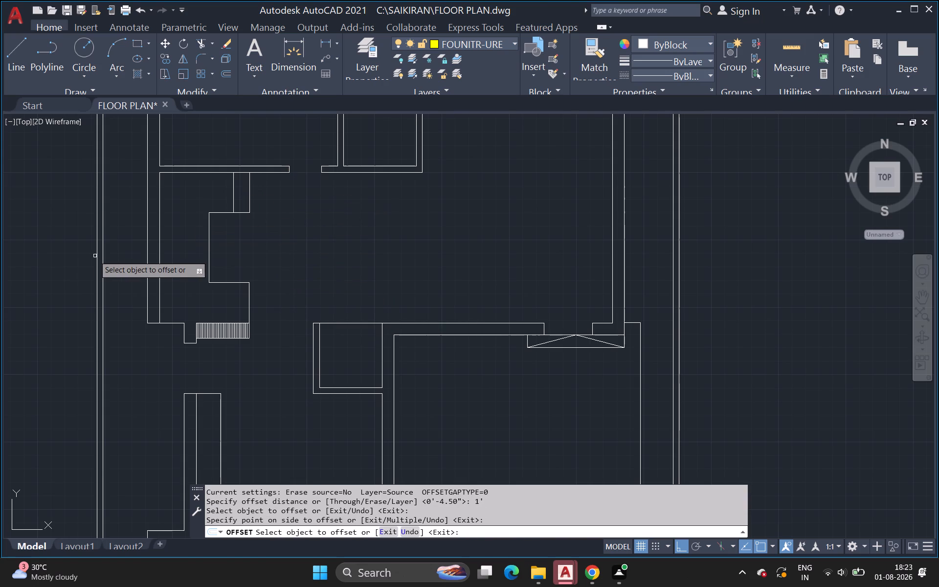
pyautogui.click(234, 186)
pyautogui.click(215, 193)
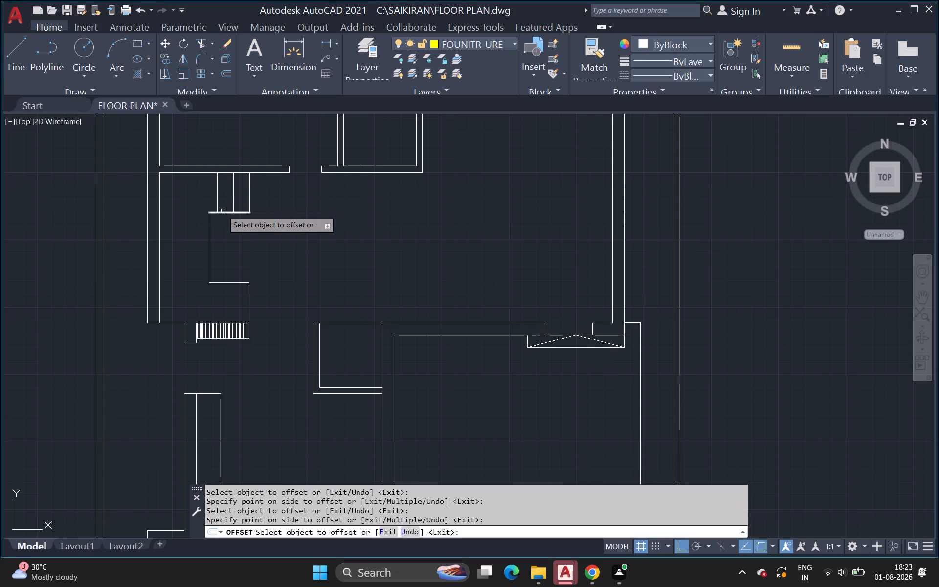
# Offset the lower outer vertical edge above the striped block leftward twice at 1' spacing.
pyautogui.click(249, 297)
pyautogui.click(242, 297)
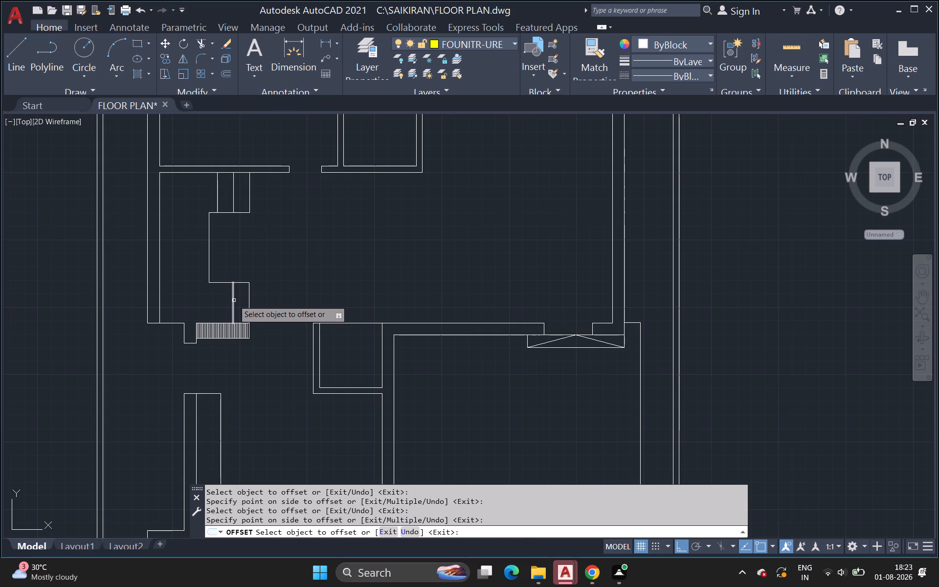
pyautogui.click(233, 301)
pyautogui.click(220, 304)
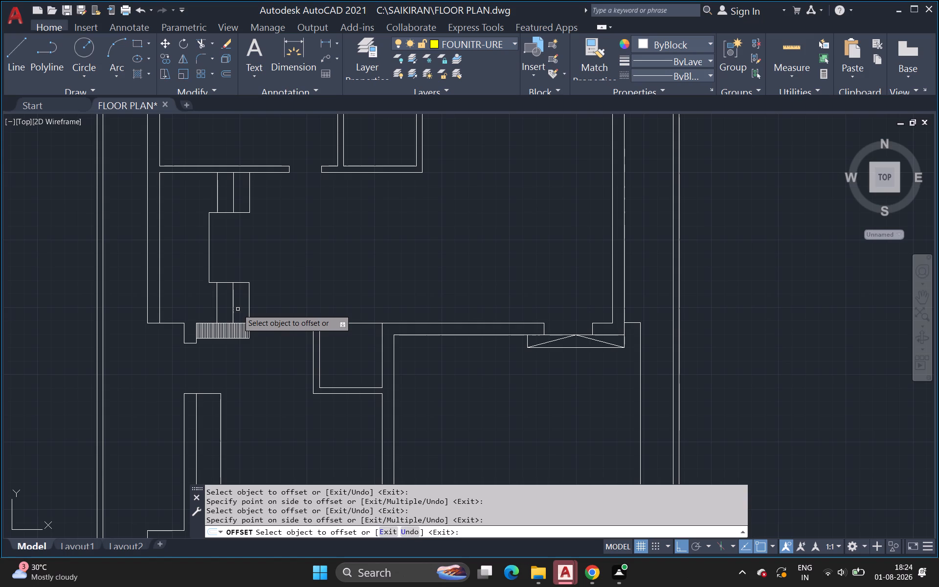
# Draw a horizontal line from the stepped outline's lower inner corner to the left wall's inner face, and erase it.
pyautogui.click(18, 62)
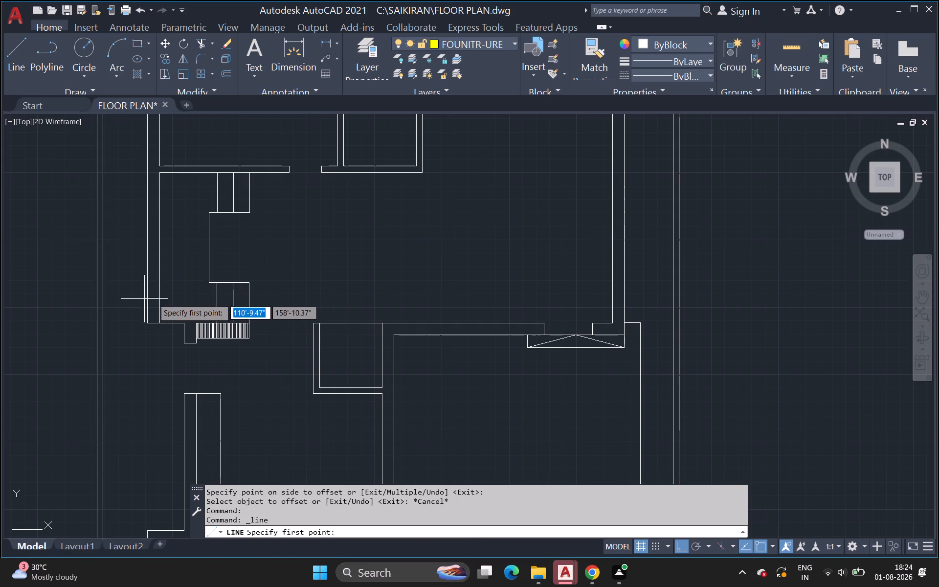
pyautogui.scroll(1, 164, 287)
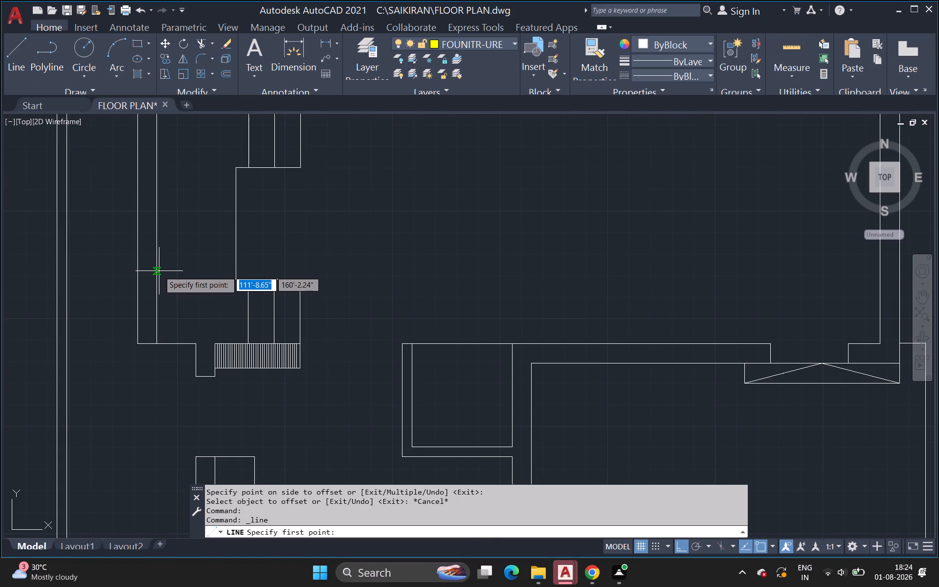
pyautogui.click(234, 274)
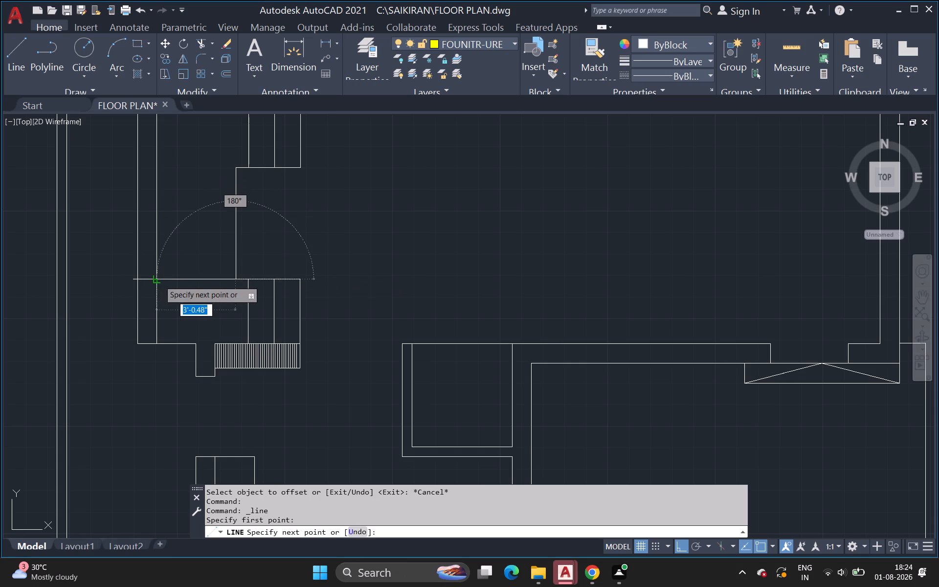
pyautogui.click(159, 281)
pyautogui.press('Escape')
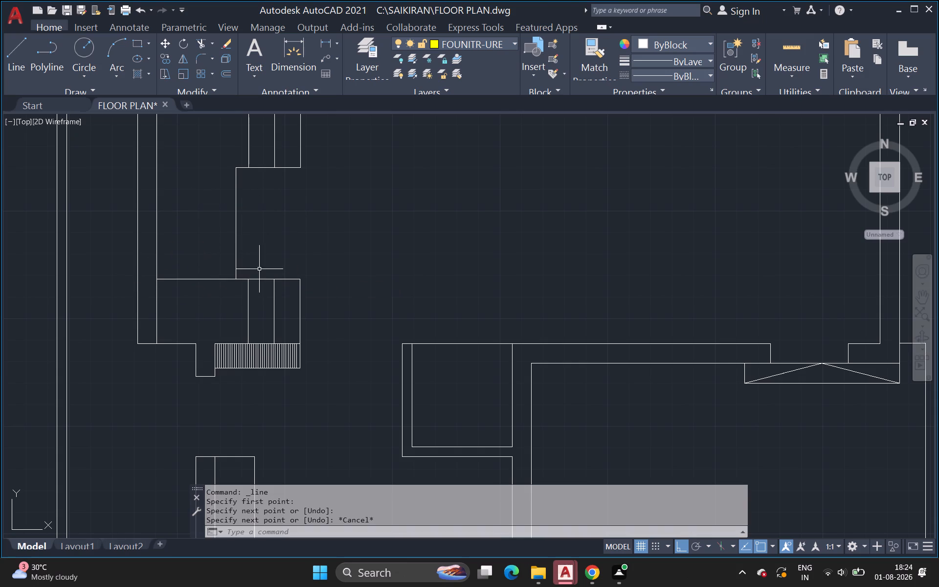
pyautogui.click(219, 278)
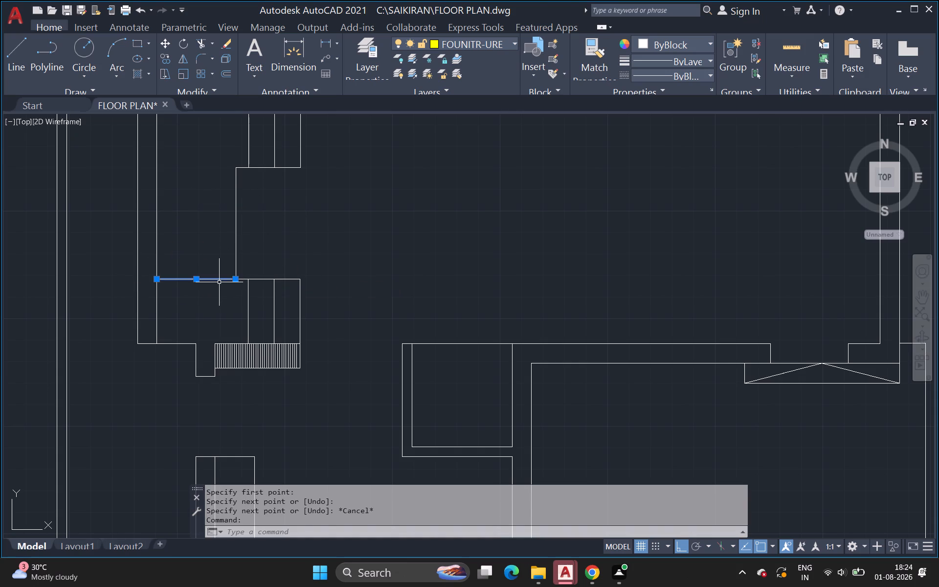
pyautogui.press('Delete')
# Draw a horizontal line about 3' long from just above the stepped outline's lower inner corner to the left wall's inner face.
pyautogui.moveTo(6, 56); pyautogui.dragTo(16, 66)
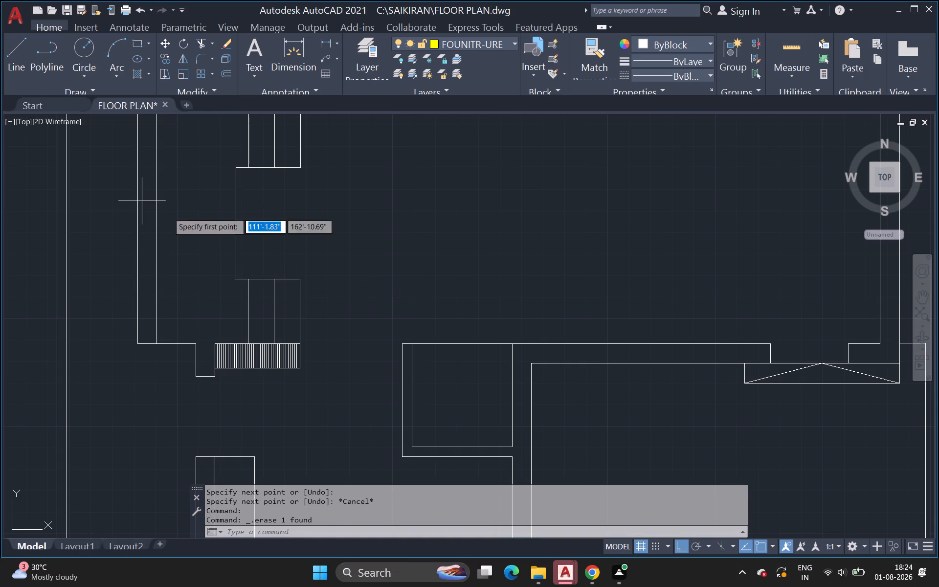
pyautogui.click(235, 272)
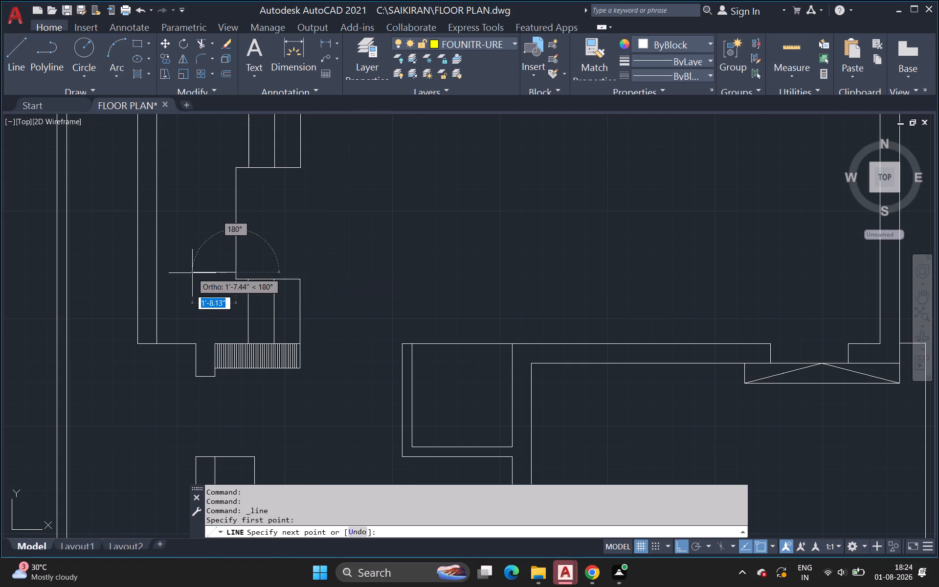
pyautogui.click(157, 273)
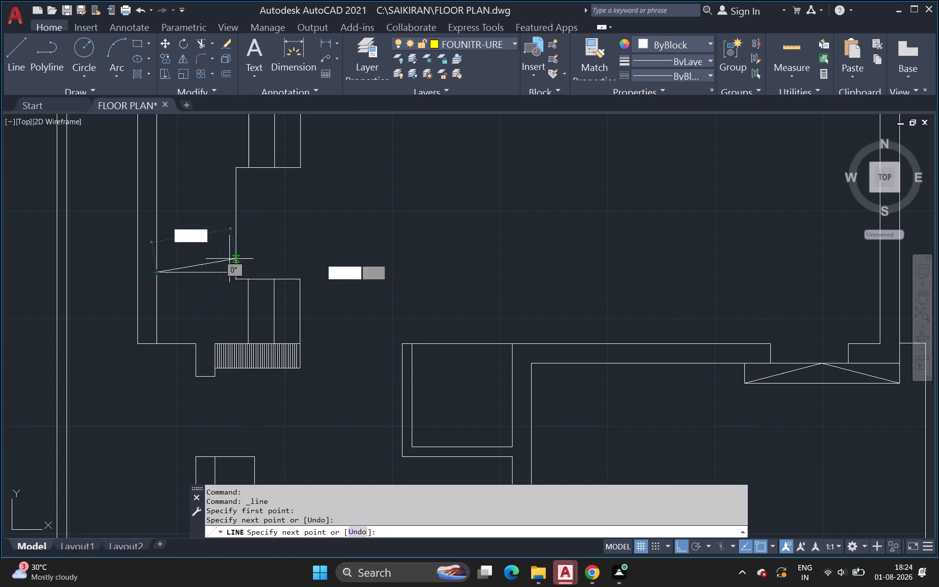
pyautogui.press('Escape')
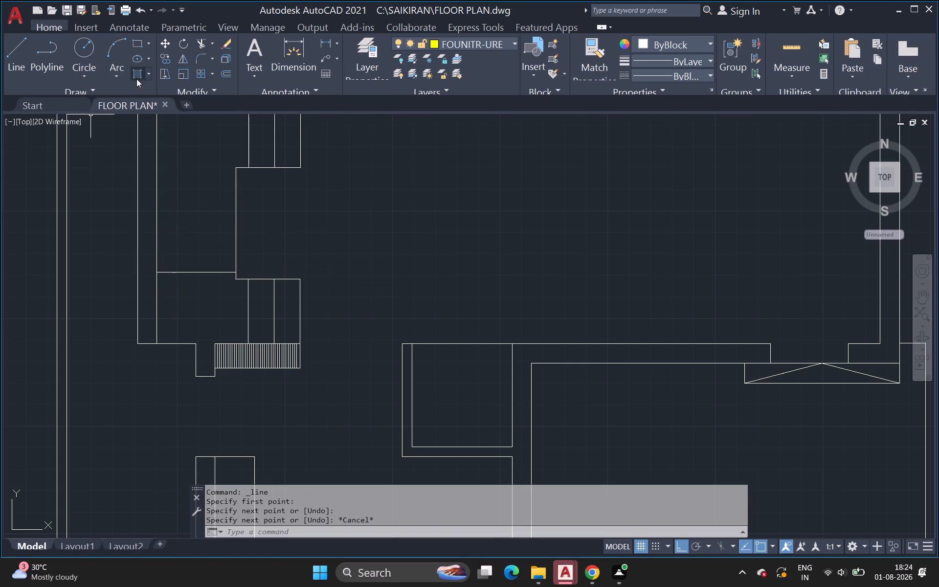
# Offset the new horizontal line upward twice at 0.75' spacing between the left wall and the stepped outline's inner edge.
pyautogui.click(225, 73)
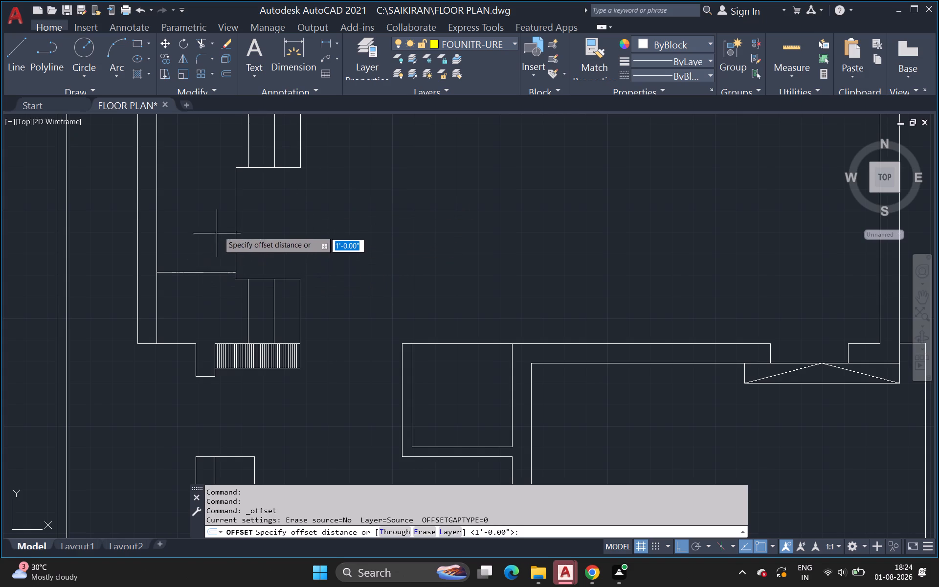
pyautogui.click(222, 70)
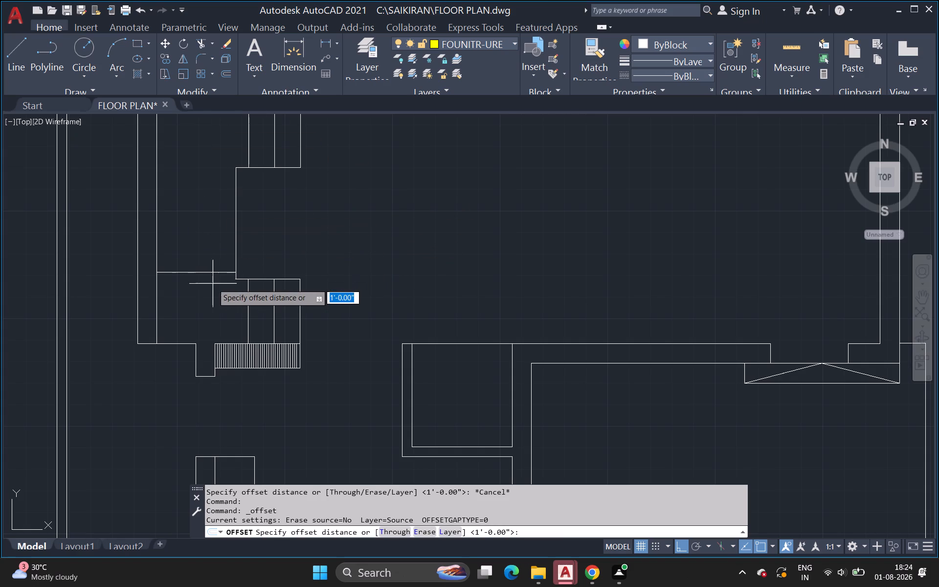
pyautogui.click(205, 272)
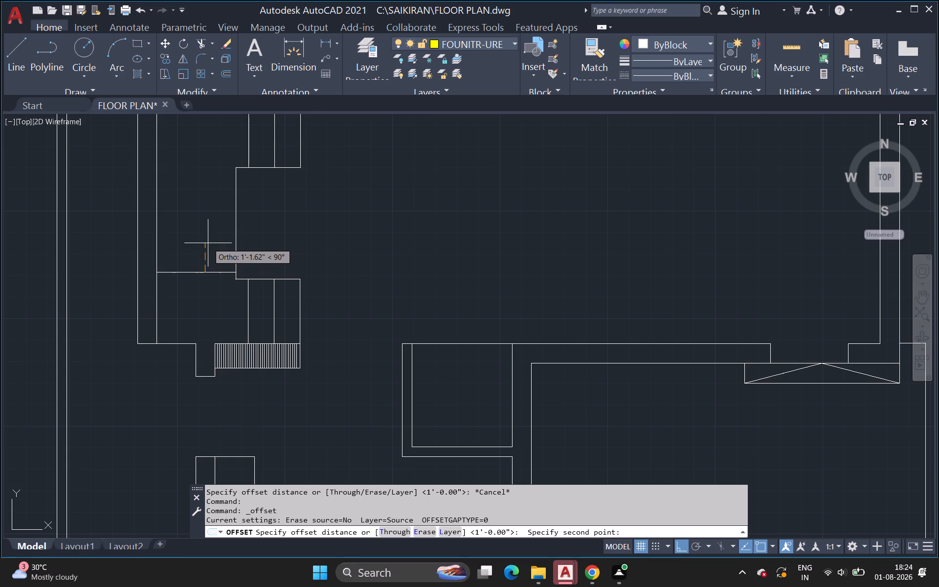
pyautogui.press('0')
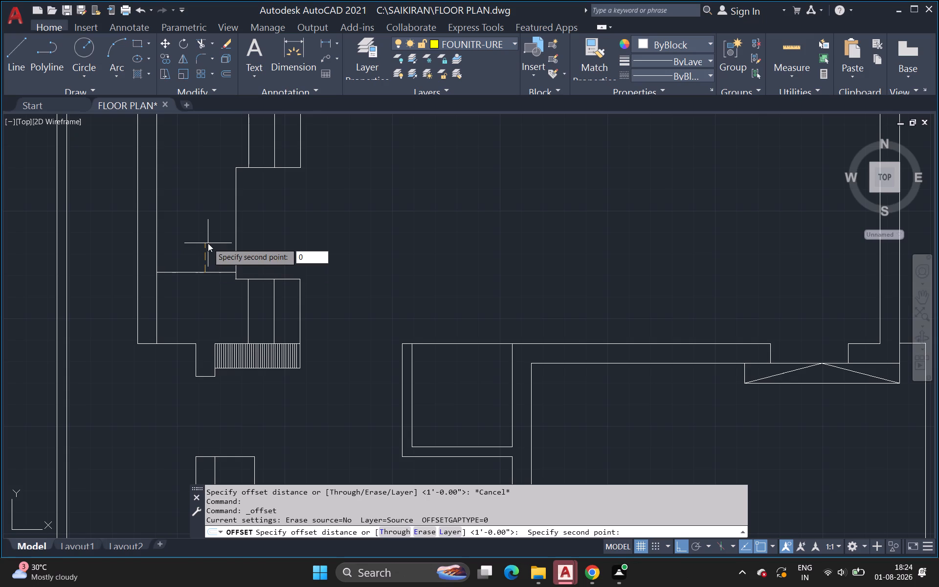
pyautogui.write('.75')
pyautogui.press("'")
pyautogui.press('Return')
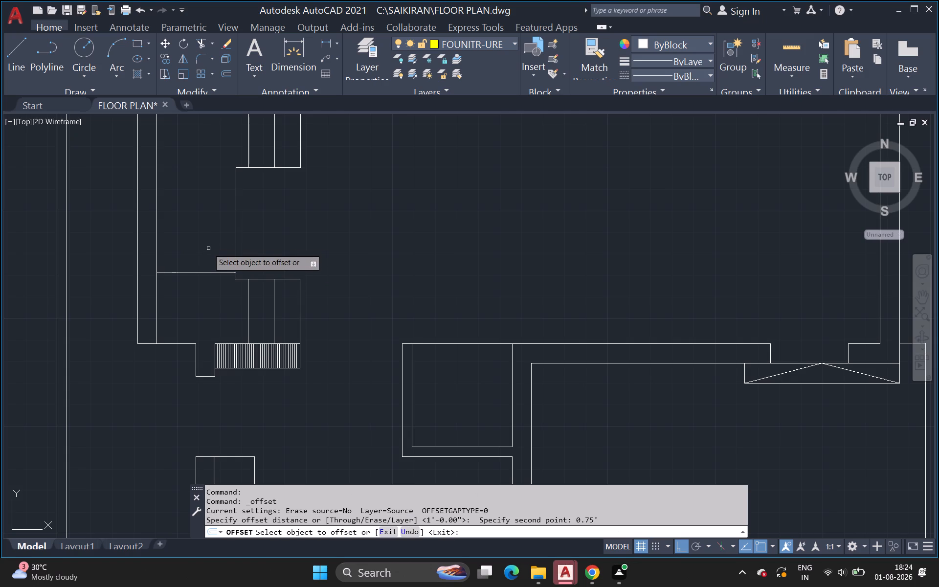
pyautogui.click(206, 272)
pyautogui.click(209, 243)
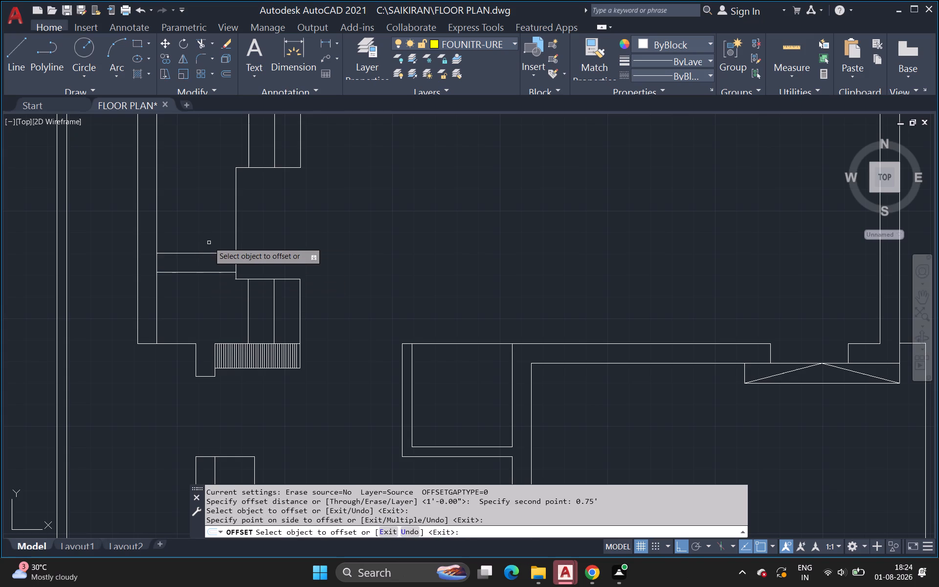
pyautogui.click(206, 254)
pyautogui.click(206, 234)
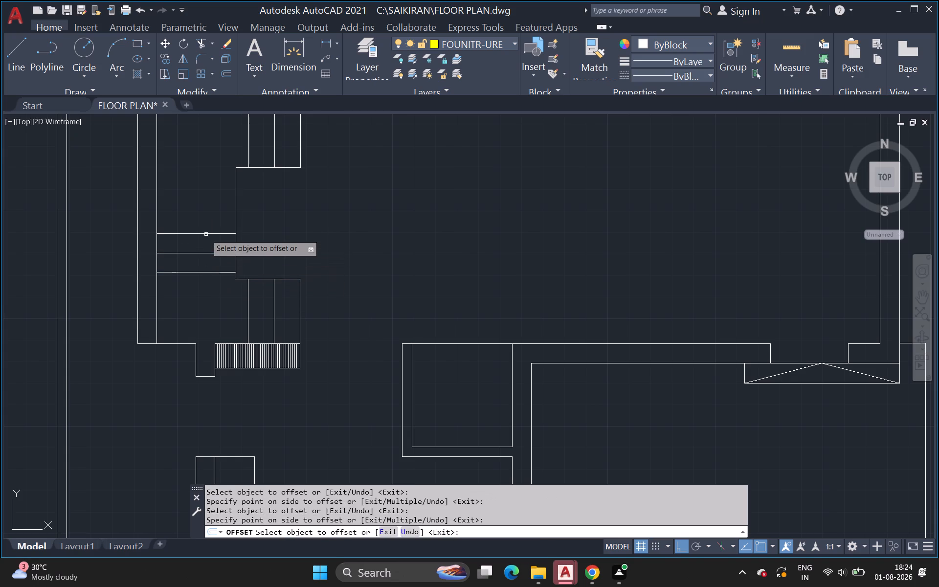
# Continue the 0.75' offsets upward for three more tread lines, ending just below the stepped outline's upper inner corner.
pyautogui.click(206, 234)
pyautogui.click(208, 219)
pyautogui.click(204, 233)
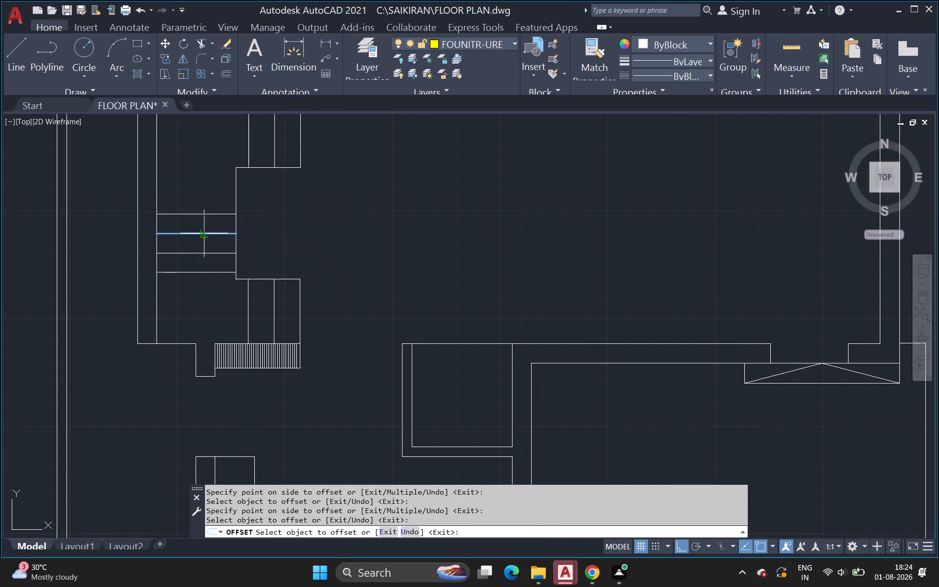
pyautogui.click(206, 222)
pyautogui.click(210, 214)
pyautogui.click(210, 200)
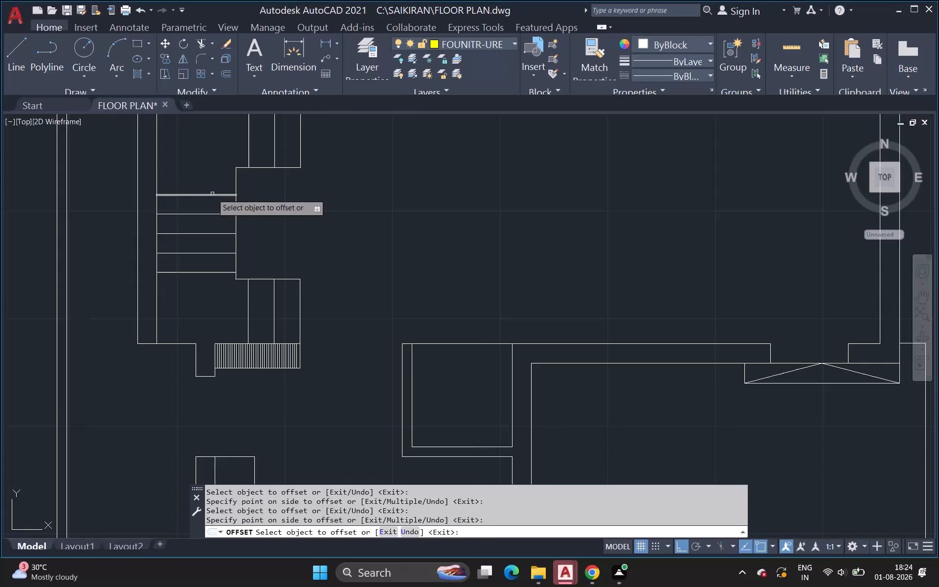
pyautogui.click(212, 194)
pyautogui.click(214, 183)
pyautogui.scroll(-1, 365, 242)
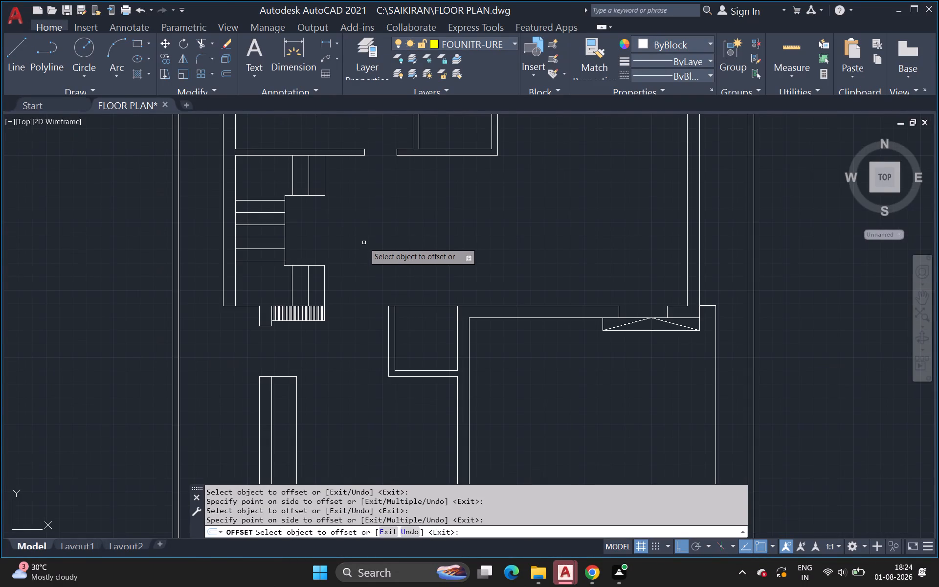
pyautogui.moveTo(359, 247); pyautogui.dragTo(275, 264, button='middle')
pyautogui.scroll(-1, 359, 247)
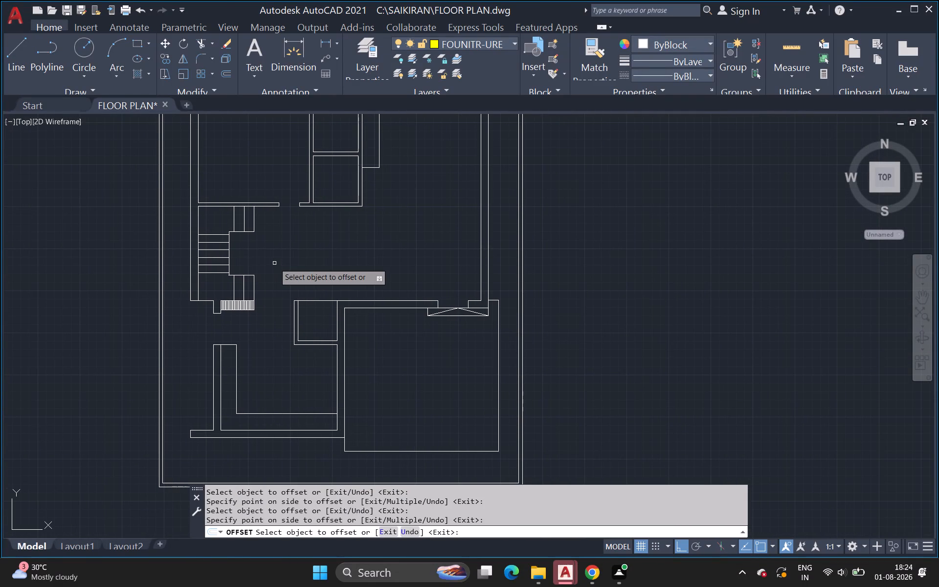
pyautogui.press('Escape')
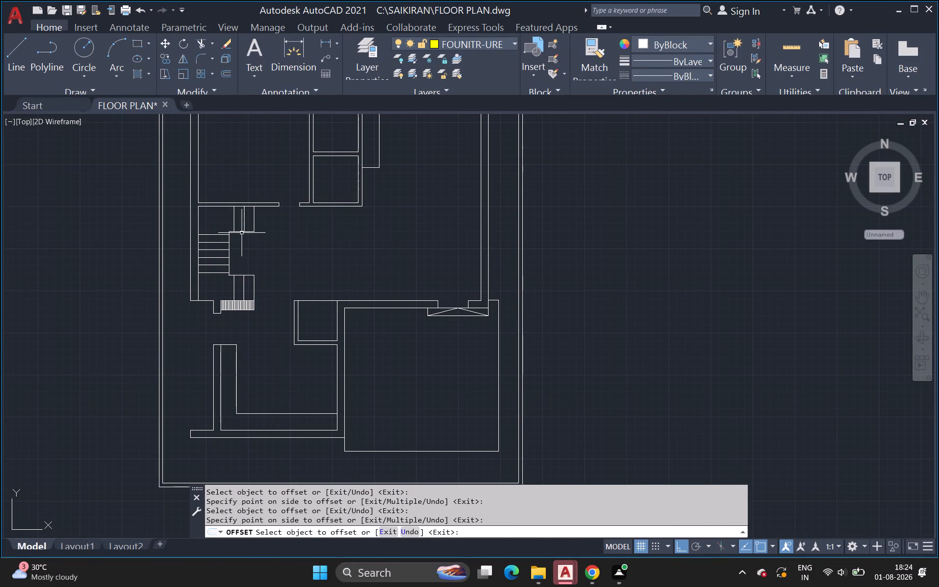
# Draw a diagonal line from the stepped outline's upper inner corner to the inside corner of the left and upper walls.
pyautogui.click(4, 58)
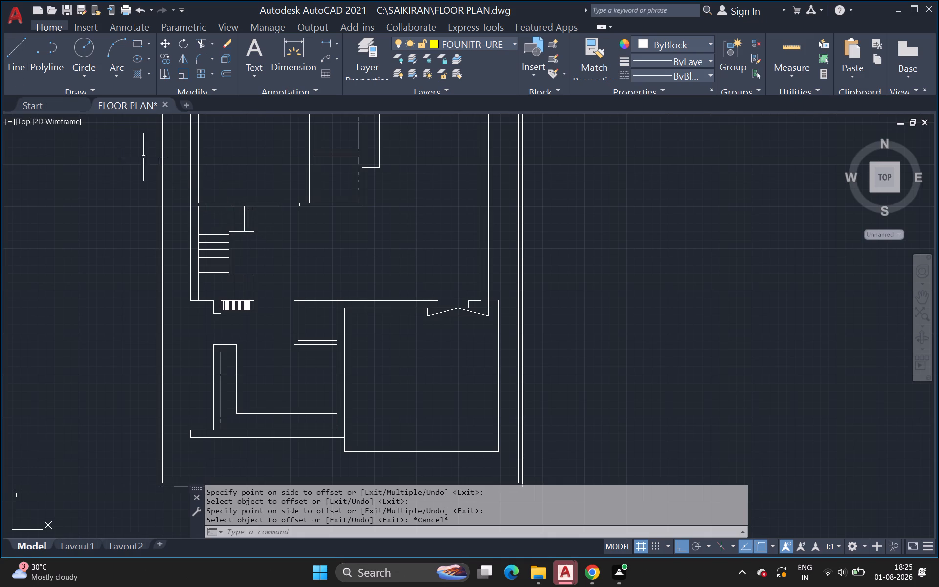
pyautogui.click(18, 63)
pyautogui.scroll(2, 193, 226)
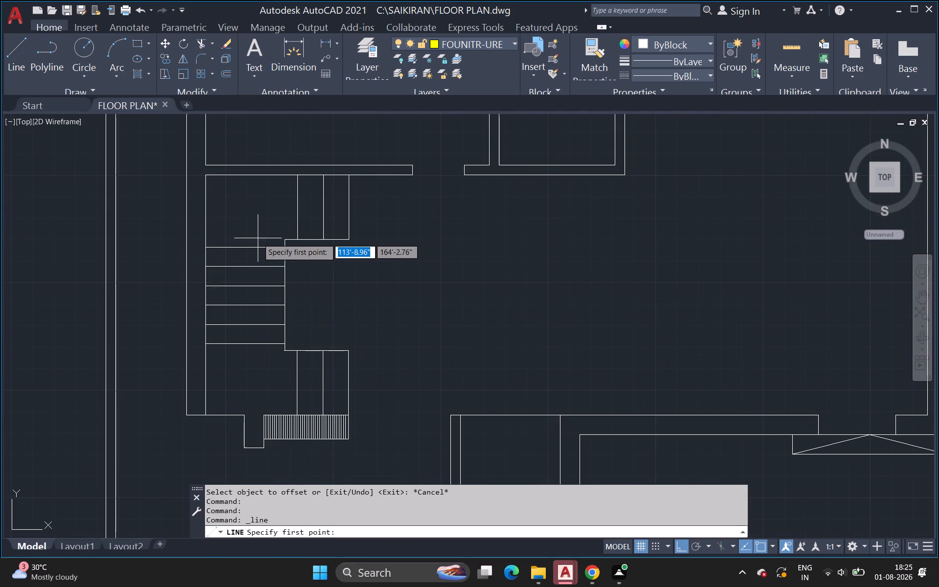
pyautogui.click(284, 242)
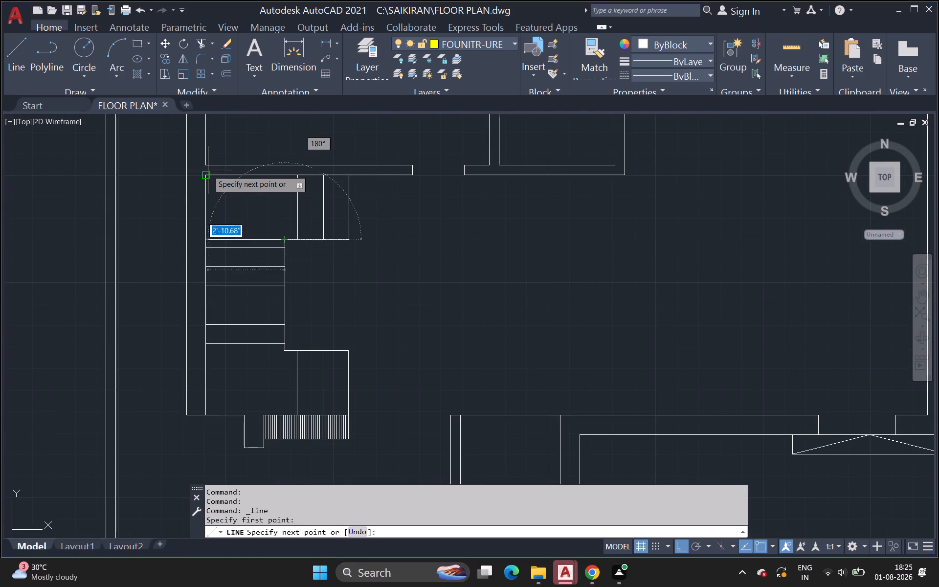
pyautogui.click(207, 170)
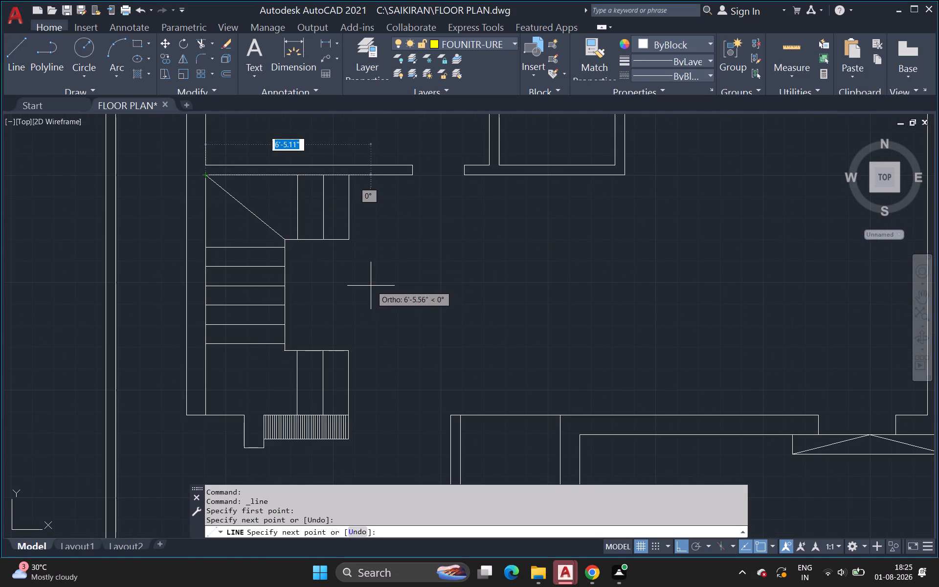
pyautogui.press('space')
# Draw a diagonal line from the stepped outline's lower inner corner to the lower end of the left wall's inner face.
pyautogui.press('space')
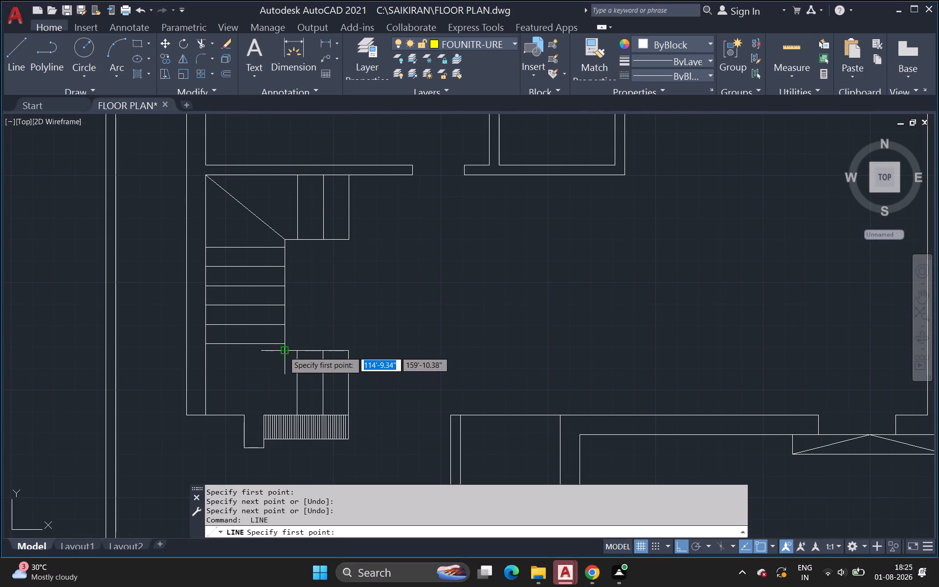
pyautogui.click(284, 351)
pyautogui.click(200, 416)
pyautogui.press('space')
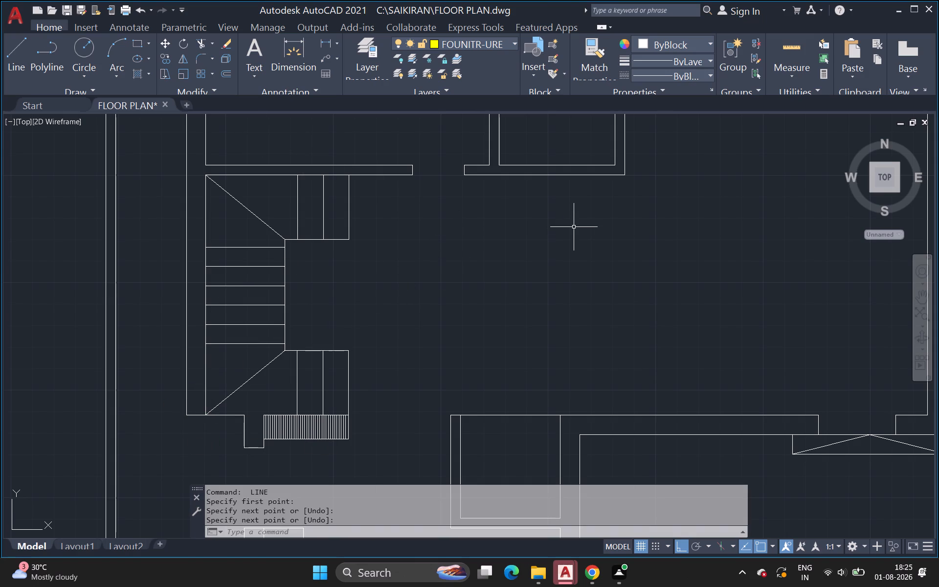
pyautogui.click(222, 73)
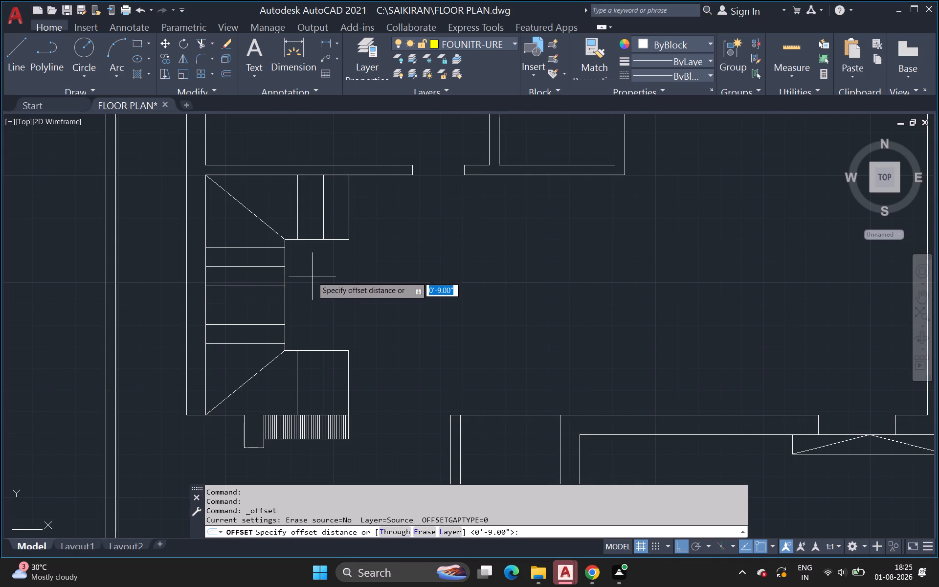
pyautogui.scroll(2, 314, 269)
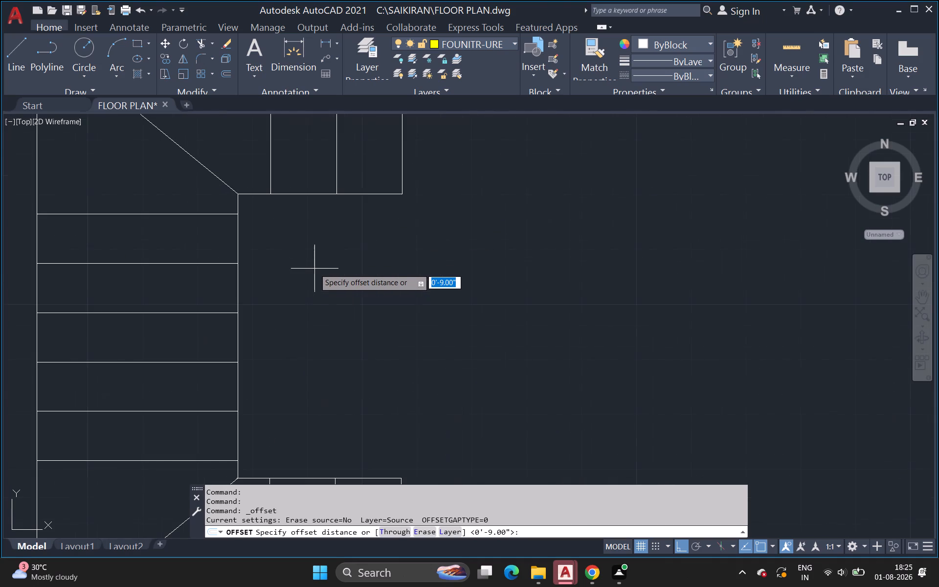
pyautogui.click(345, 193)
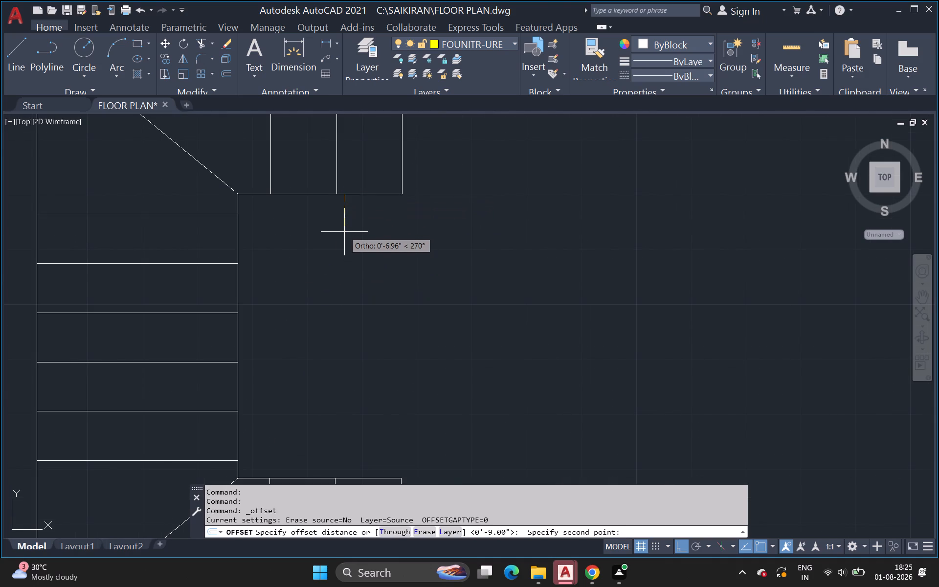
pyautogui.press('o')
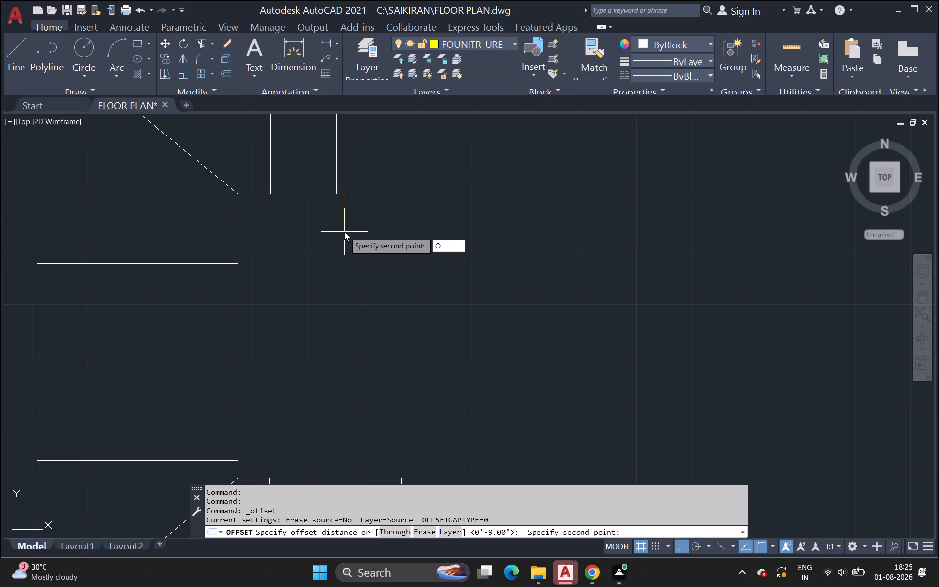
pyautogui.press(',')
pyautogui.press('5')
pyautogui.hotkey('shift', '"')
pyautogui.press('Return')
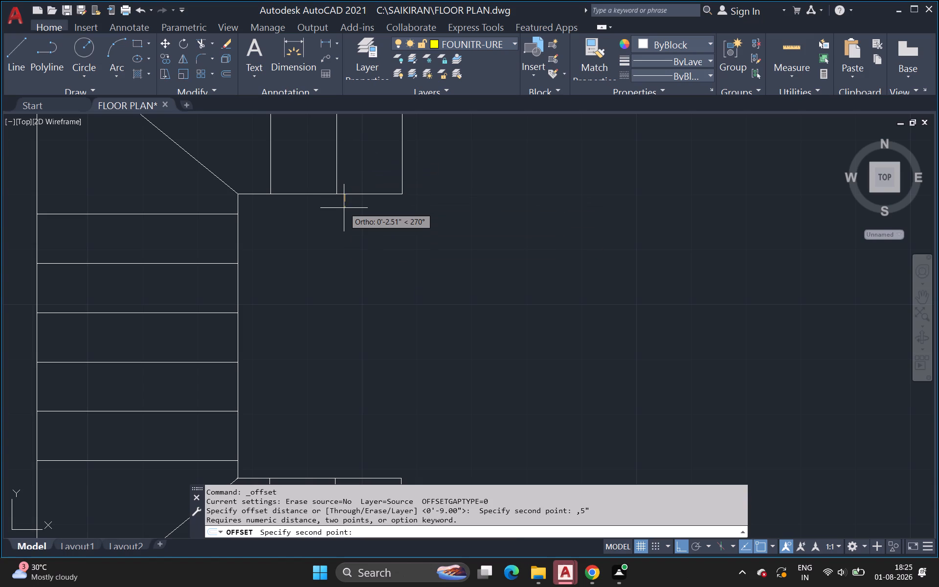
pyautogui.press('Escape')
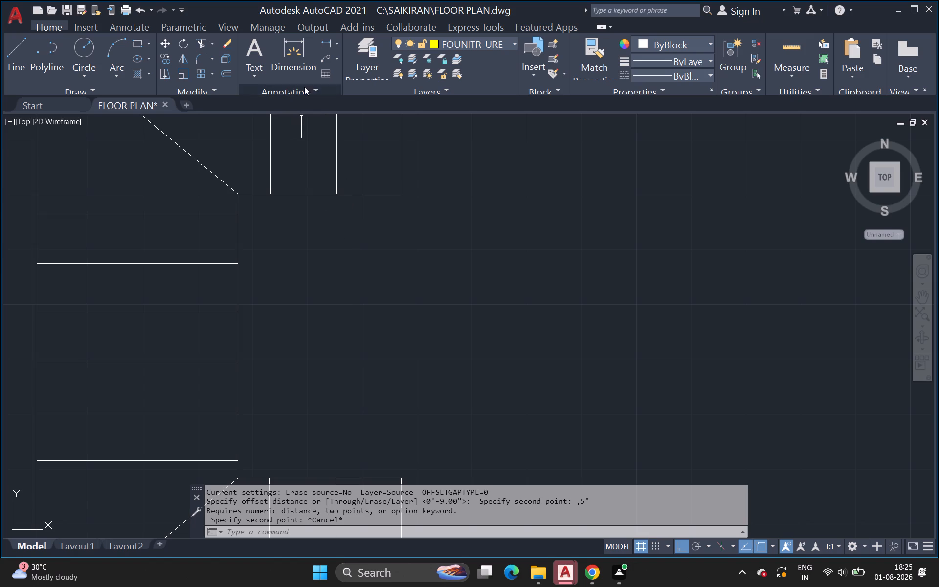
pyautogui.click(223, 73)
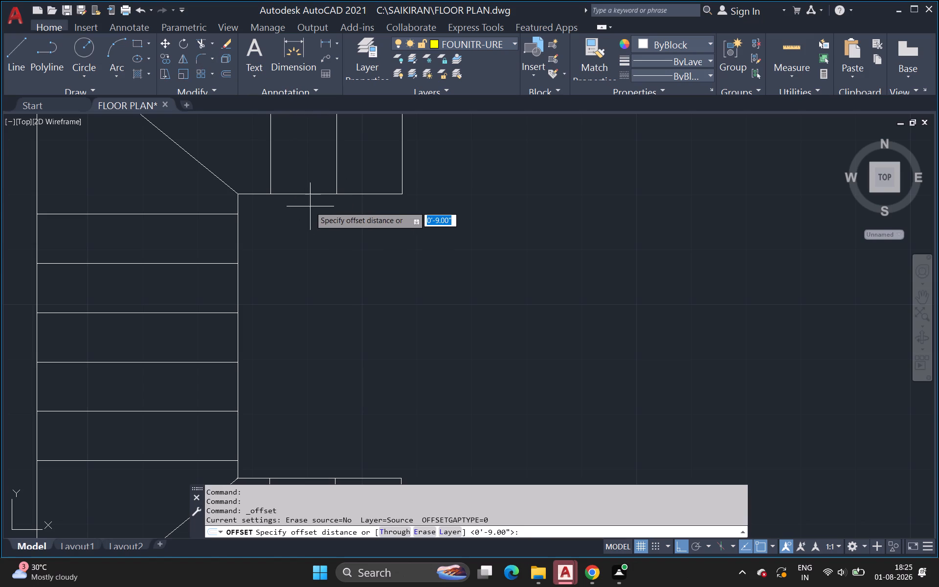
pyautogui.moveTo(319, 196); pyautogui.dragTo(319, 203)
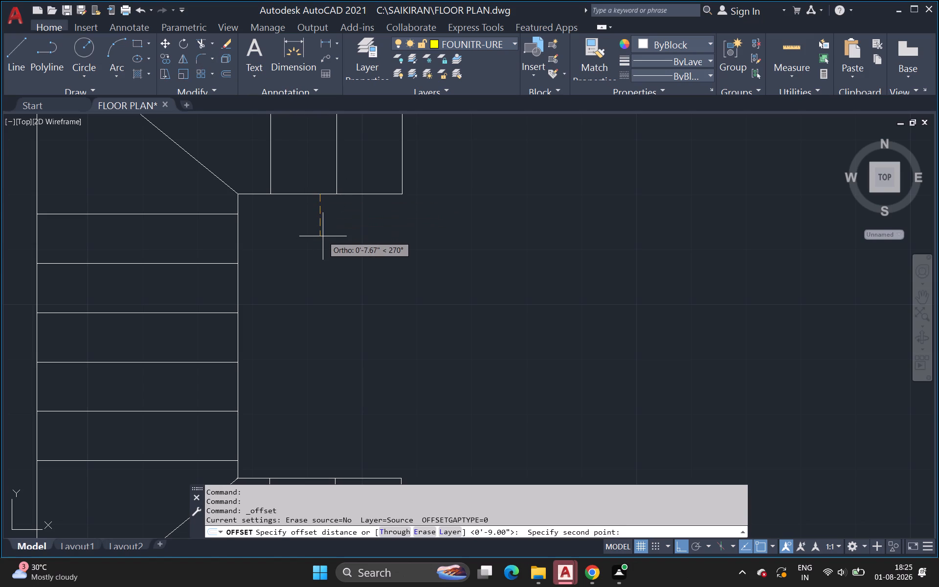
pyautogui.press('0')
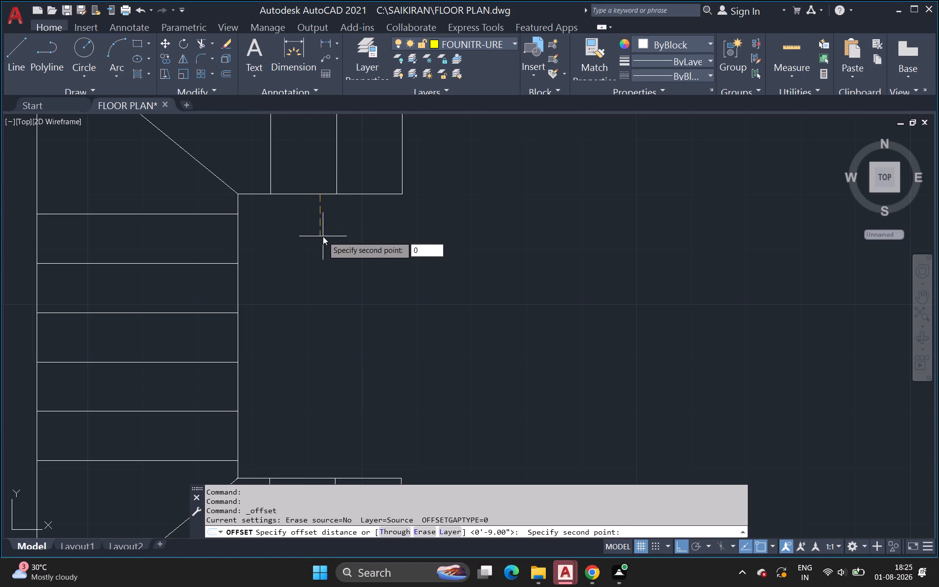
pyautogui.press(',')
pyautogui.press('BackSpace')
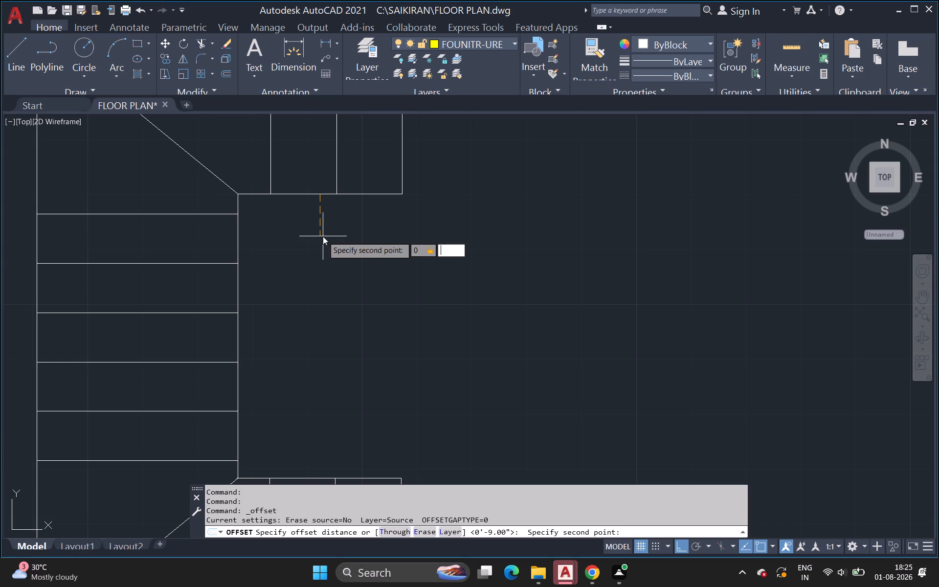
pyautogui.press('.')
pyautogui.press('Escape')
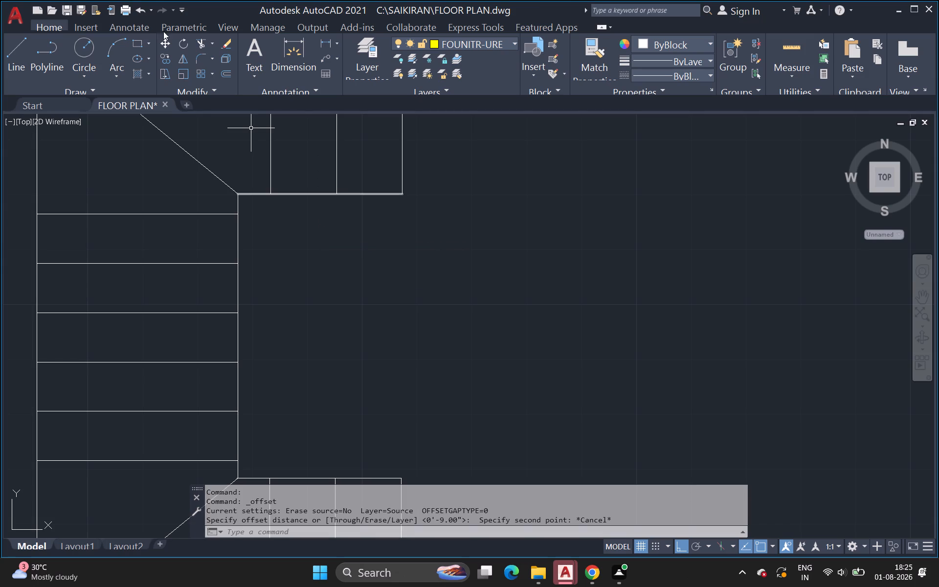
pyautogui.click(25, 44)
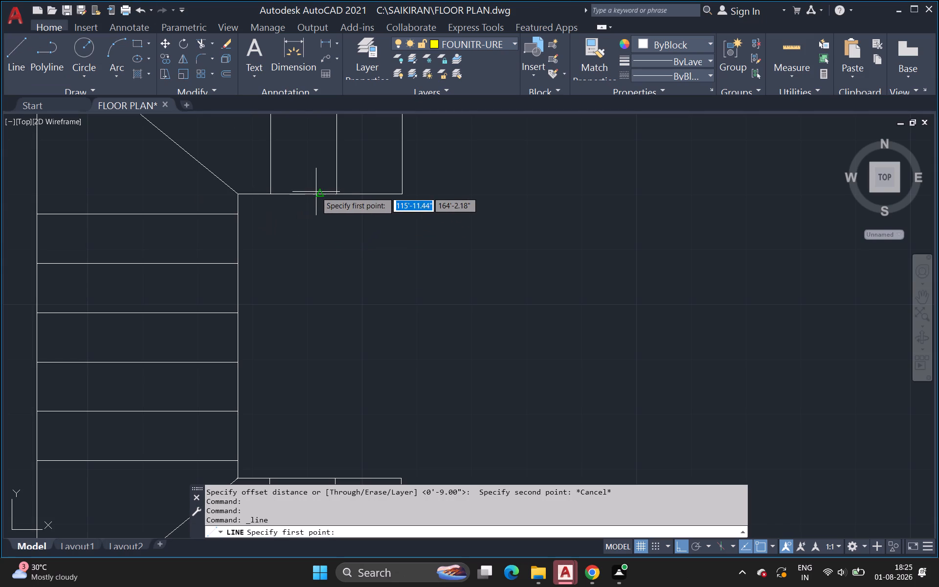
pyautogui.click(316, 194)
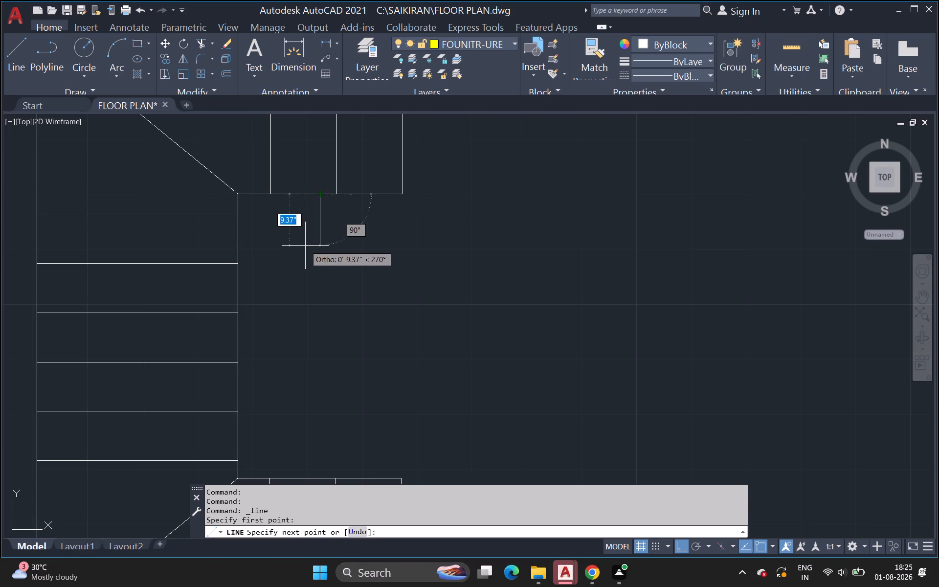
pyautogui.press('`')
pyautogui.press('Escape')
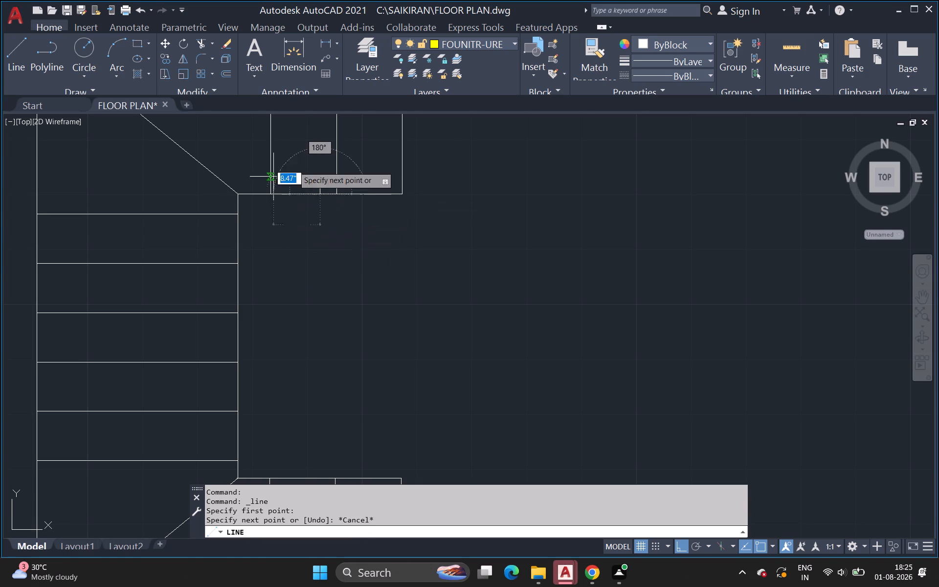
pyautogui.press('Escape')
# Offset the upper stair flight's lower edge downward twice at about 4.56" spacing, into the gap between the flights.
pyautogui.click(226, 77)
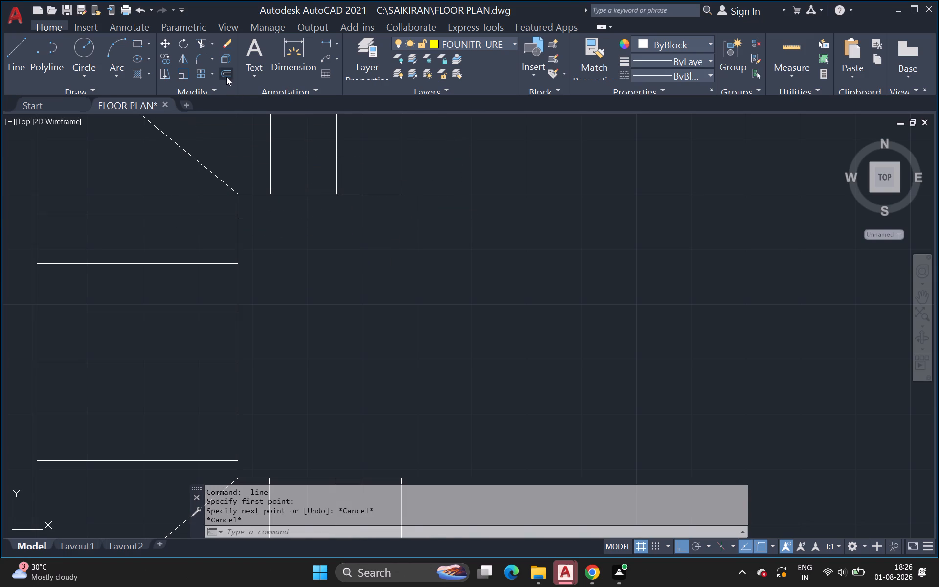
pyautogui.click(316, 195)
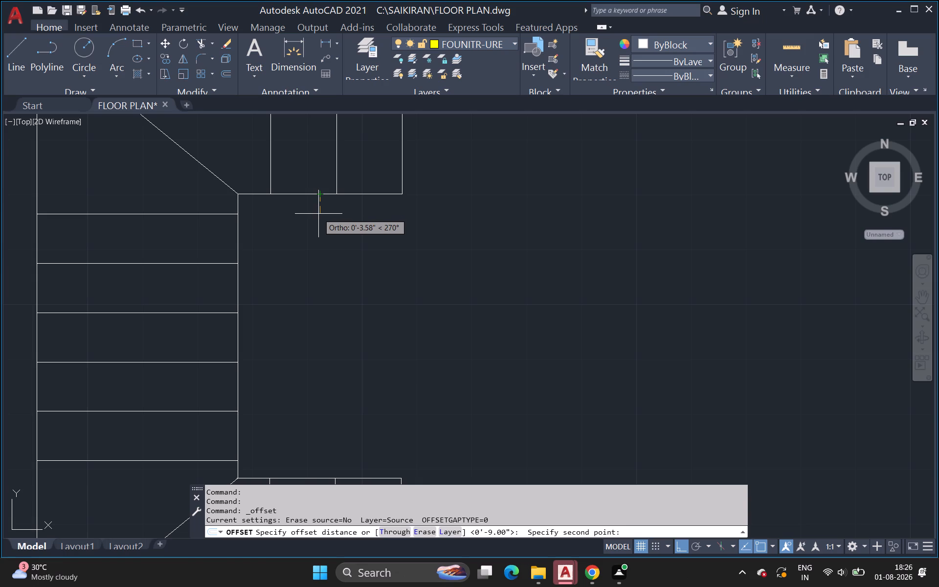
pyautogui.write('O.')
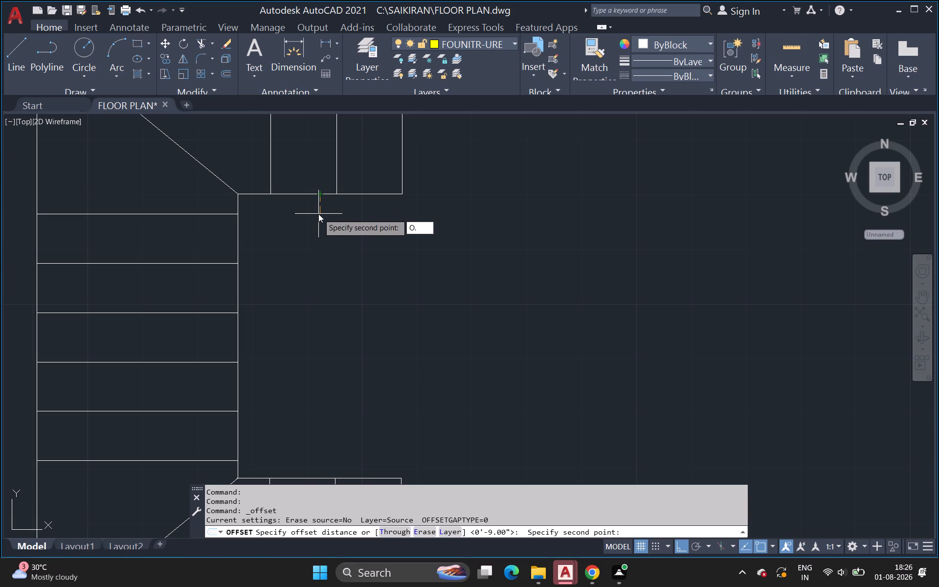
pyautogui.press('5')
pyautogui.hotkey('shift', '"')
pyautogui.press('Return')
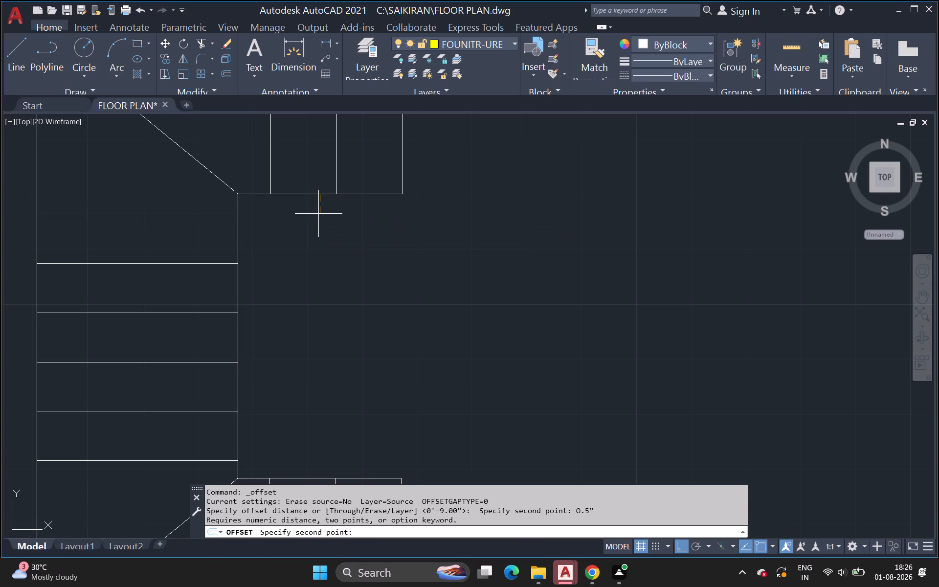
pyautogui.click(318, 219)
pyautogui.click(333, 194)
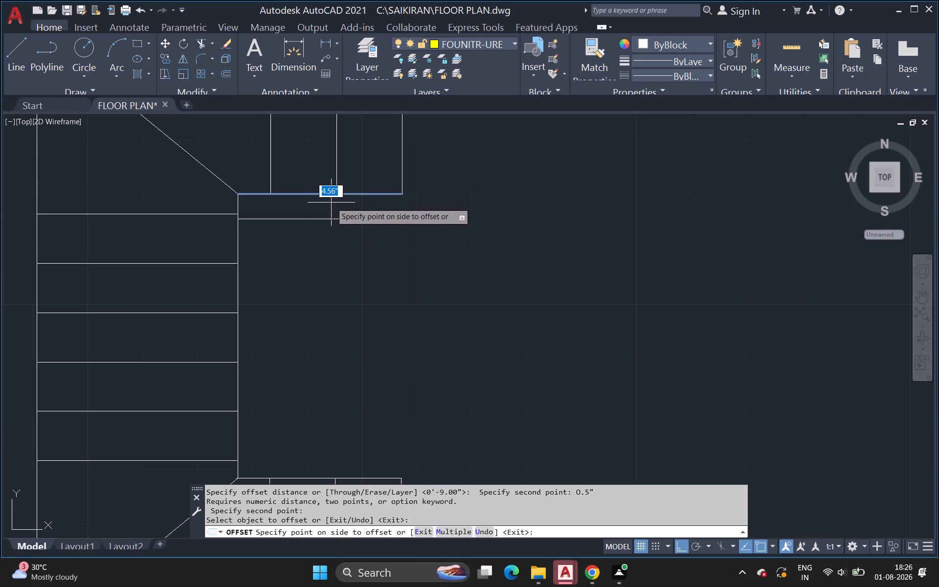
pyautogui.click(331, 201)
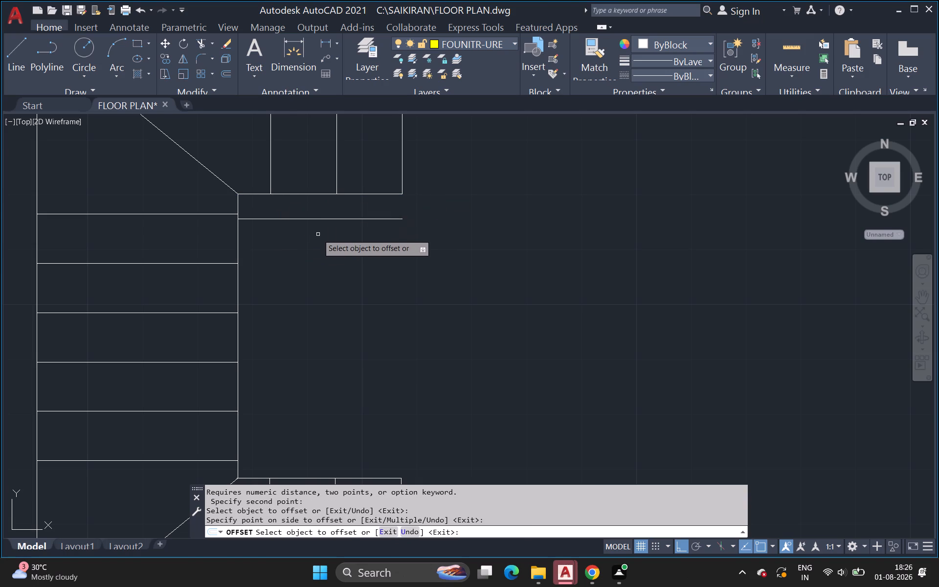
pyautogui.scroll(-3, 318, 235)
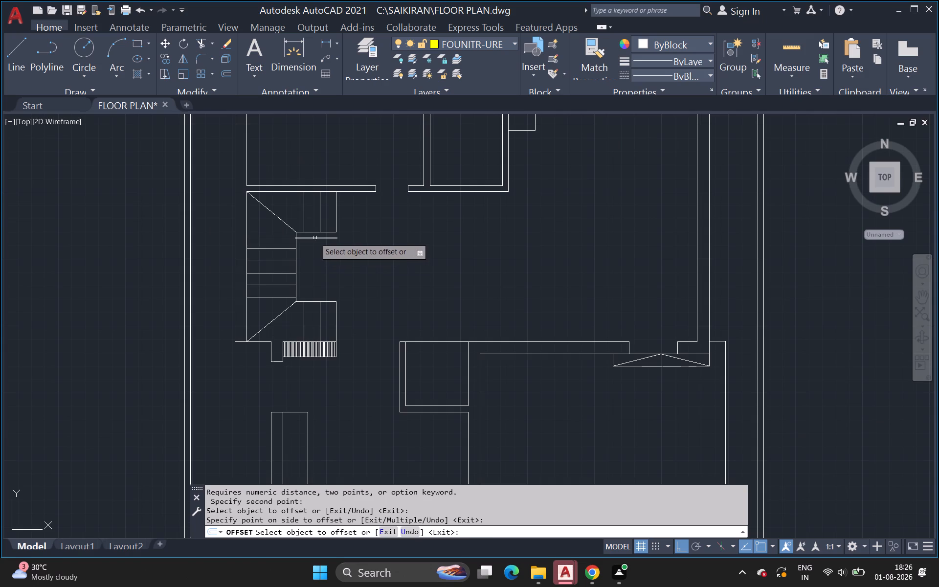
pyautogui.click(315, 238)
pyautogui.click(318, 246)
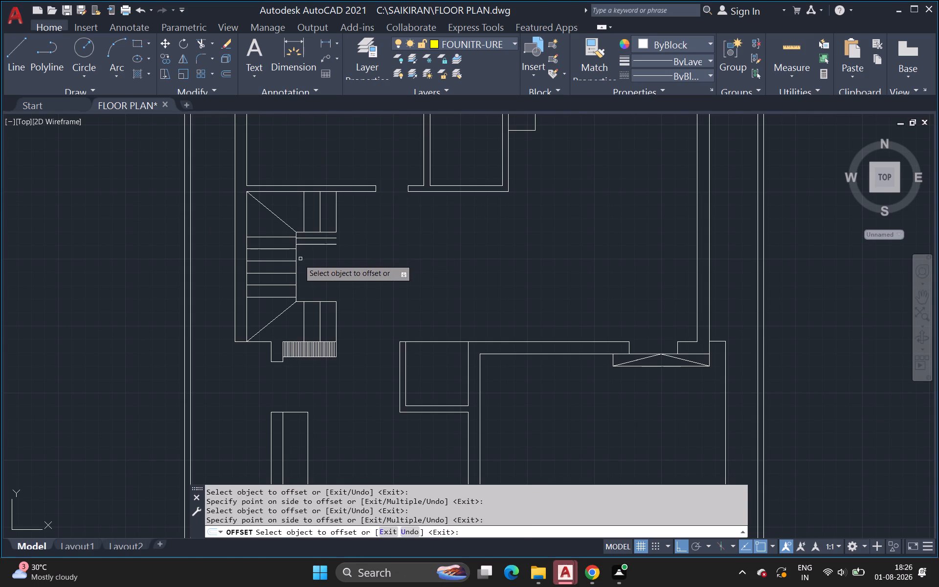
# Offset the vertical inner edge of the middle flight twice toward the stairwell at the same 4.56" spacing.
pyautogui.click(296, 256)
pyautogui.click(302, 254)
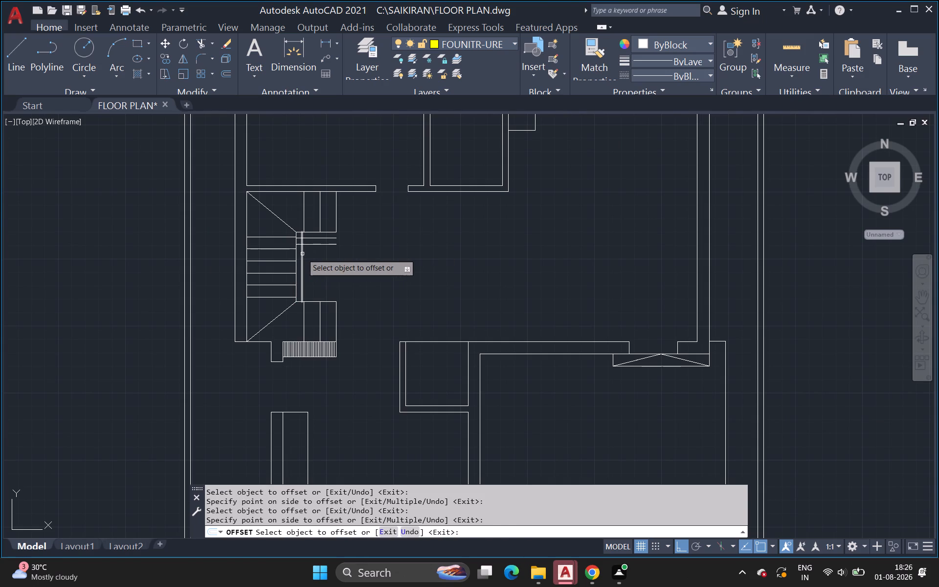
pyautogui.click(302, 254)
pyautogui.click(307, 254)
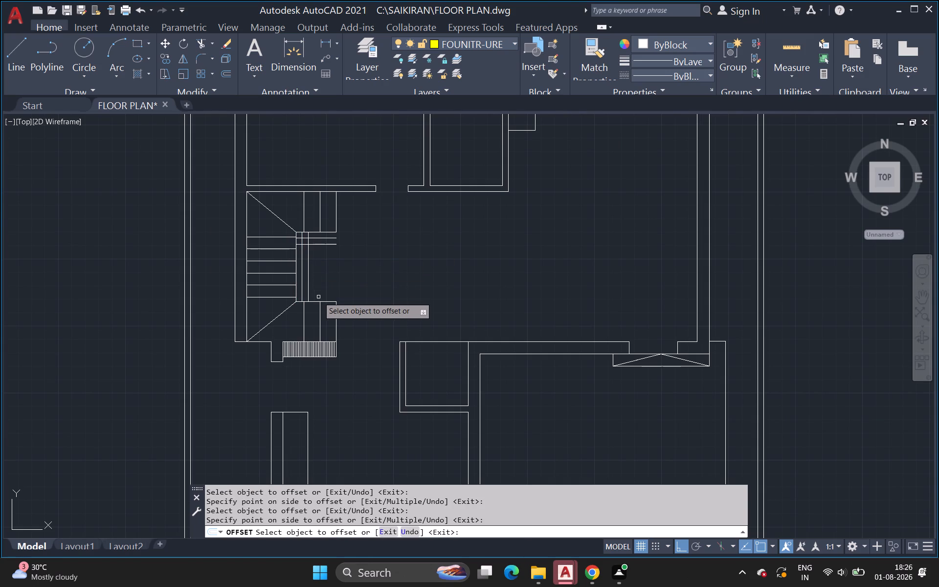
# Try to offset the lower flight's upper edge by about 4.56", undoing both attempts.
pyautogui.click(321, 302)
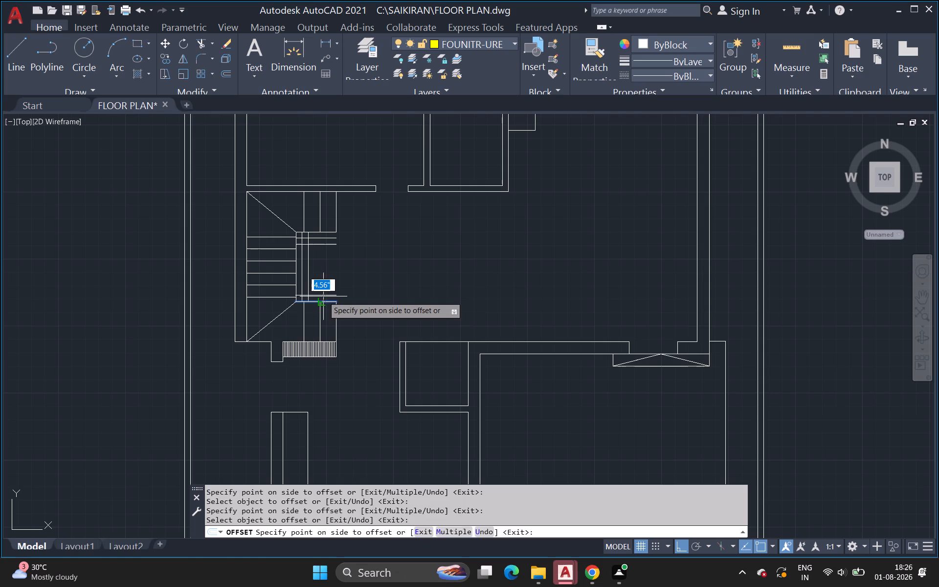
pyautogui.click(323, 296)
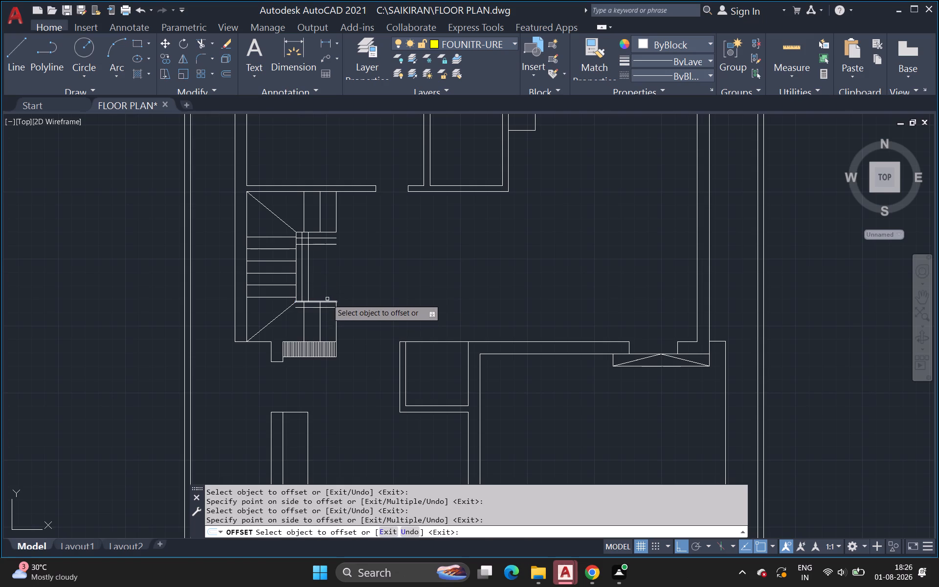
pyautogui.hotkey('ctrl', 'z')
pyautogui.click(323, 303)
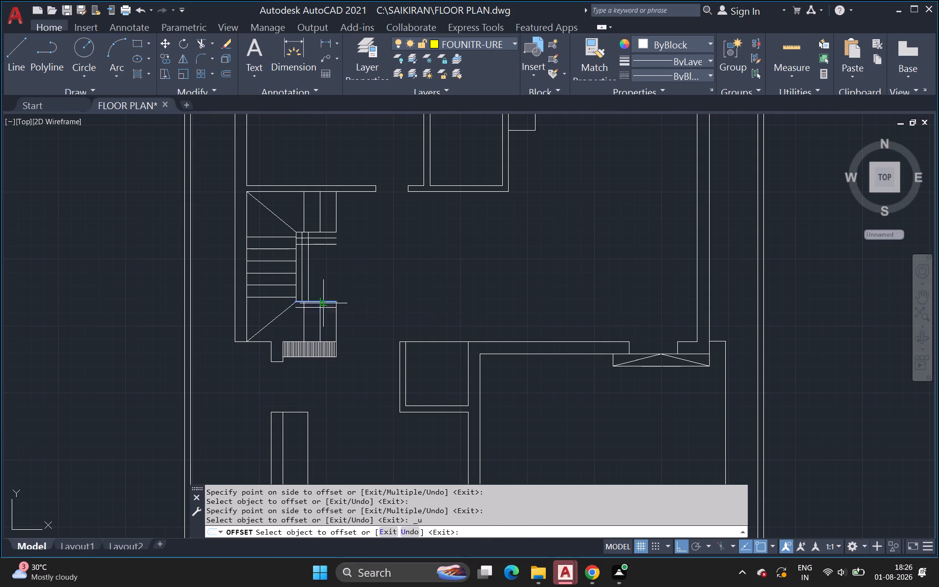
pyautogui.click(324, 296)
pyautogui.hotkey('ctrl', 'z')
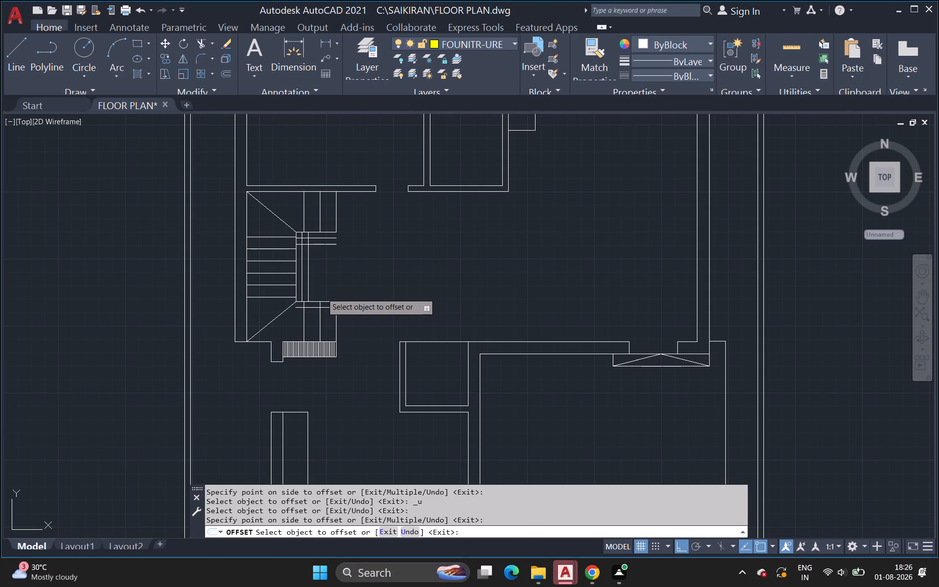
# Offset the lower flight's upper edge upward twice at about 4.56" spacing, into the gap between the flights.
pyautogui.scroll(2, 315, 300)
pyautogui.click(314, 306)
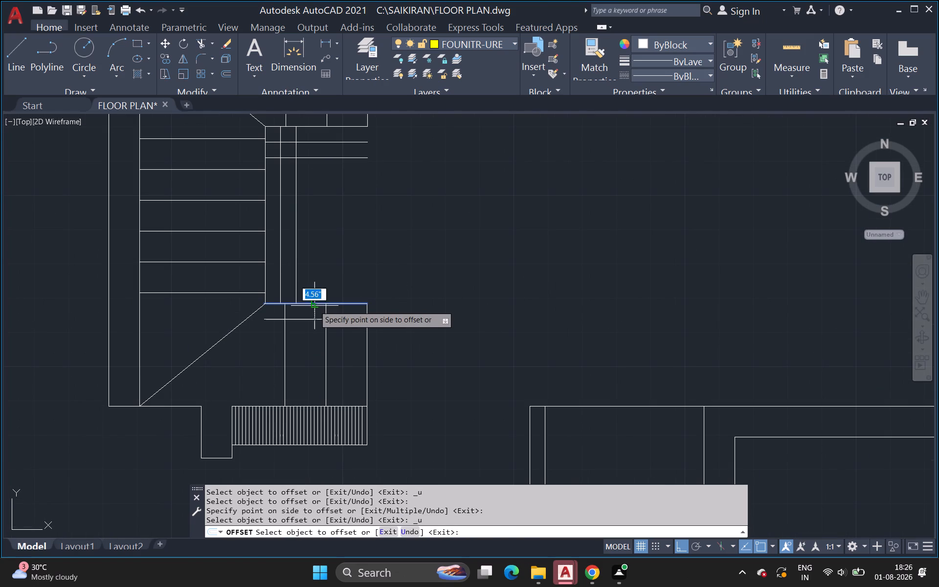
pyautogui.click(319, 293)
pyautogui.click(321, 287)
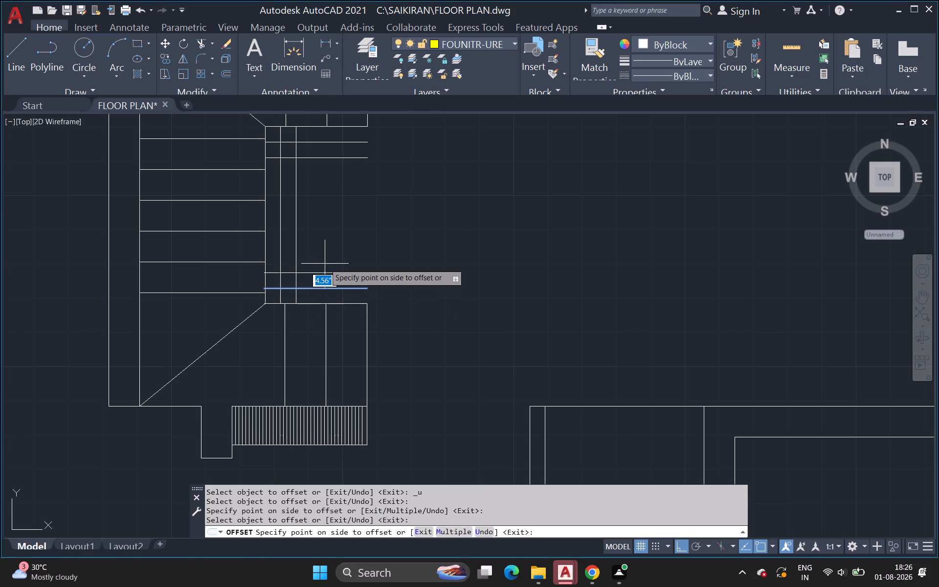
pyautogui.click(325, 264)
# Close the open ends of the lower and upper flights' railing offset lines with short vertical lines drawn from each flight's corner edge.
pyautogui.scroll(-1, 350, 252)
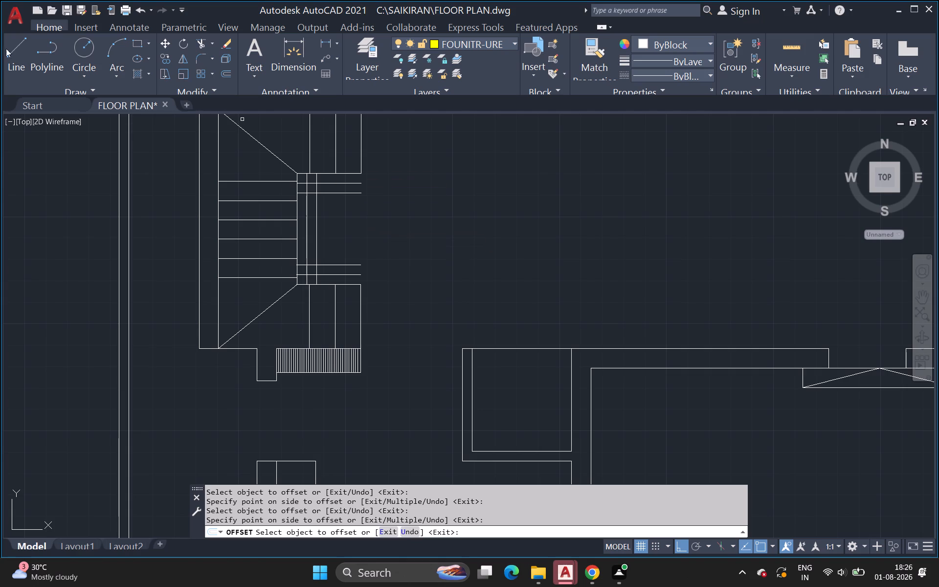
pyautogui.click(20, 49)
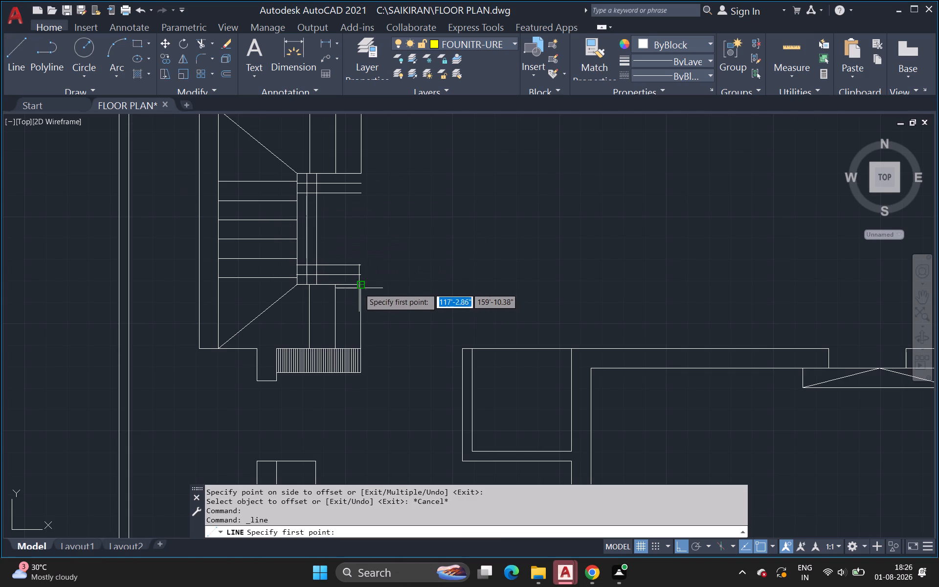
pyautogui.click(358, 287)
pyautogui.click(360, 262)
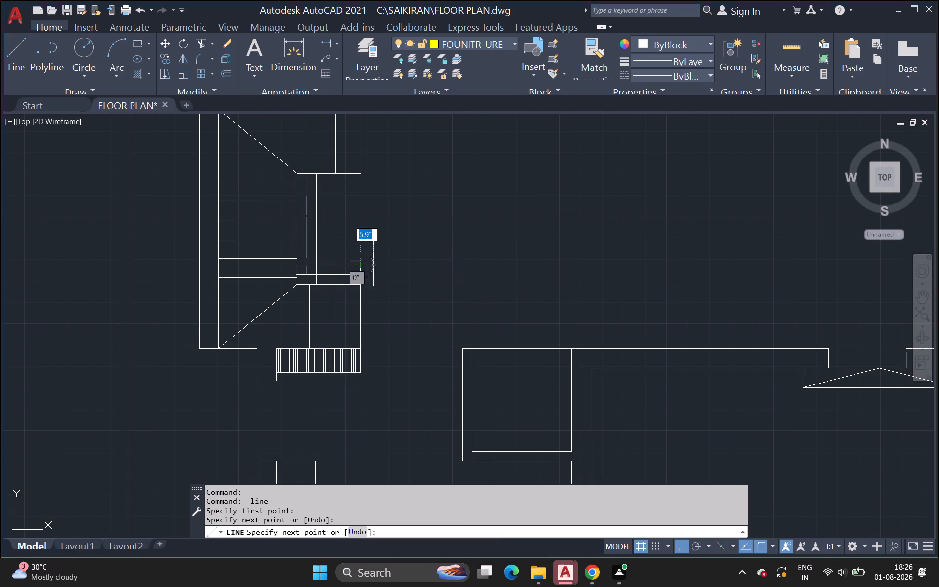
pyautogui.press('space')
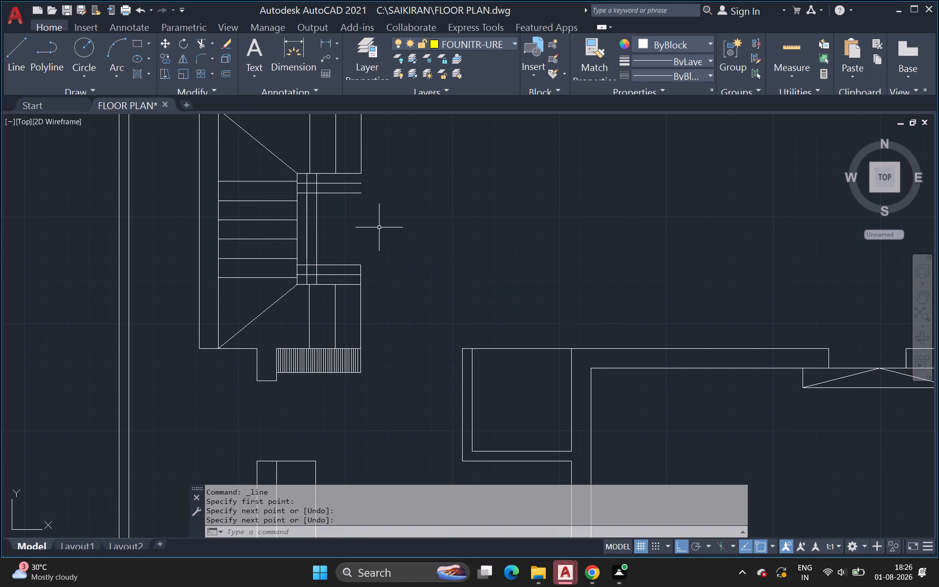
pyautogui.press('space')
pyautogui.click(360, 197)
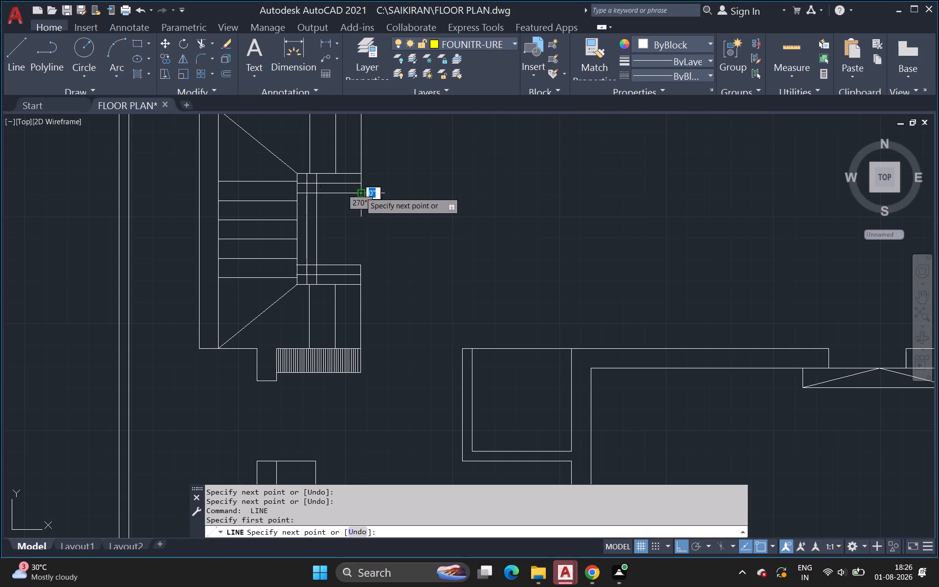
pyautogui.click(361, 170)
pyautogui.press('space')
# Examine the whole new floor plan and compare it with the furnished reference plan beside it.
pyautogui.scroll(-2, 412, 261)
pyautogui.moveTo(411, 267); pyautogui.dragTo(411, 268, button='middle')
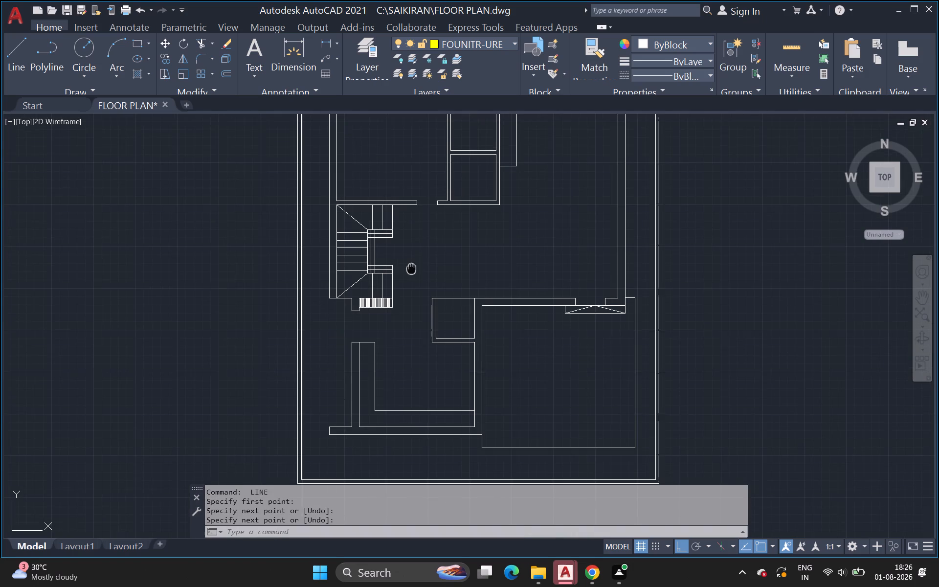
pyautogui.moveTo(411, 268); pyautogui.dragTo(354, 267, button='middle')
pyautogui.scroll(-2, 376, 284)
pyautogui.moveTo(375, 284); pyautogui.dragTo(363, 290, button='middle')
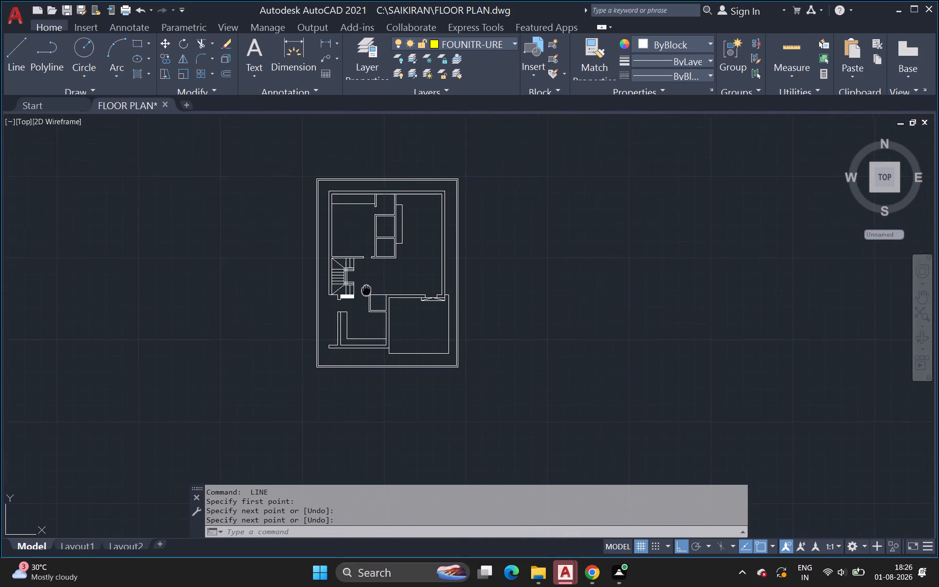
pyautogui.moveTo(363, 290); pyautogui.dragTo(301, 300, button='middle')
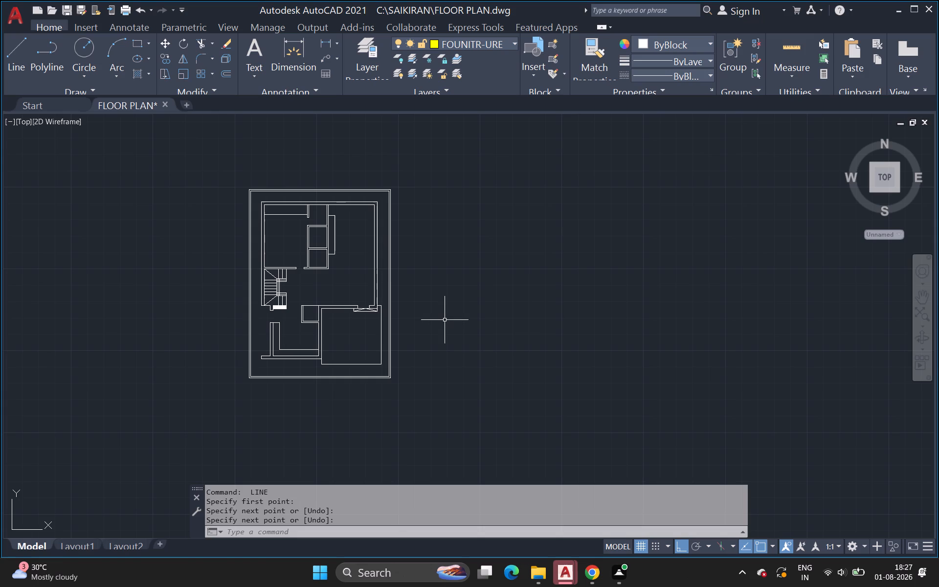
pyautogui.scroll(-3, 455, 307)
pyautogui.moveTo(455, 306); pyautogui.dragTo(129, 314, button='middle')
pyautogui.scroll(5, 275, 322)
pyautogui.scroll(-3, 277, 315)
pyautogui.moveTo(277, 315); pyautogui.dragTo(230, 316, button='middle')
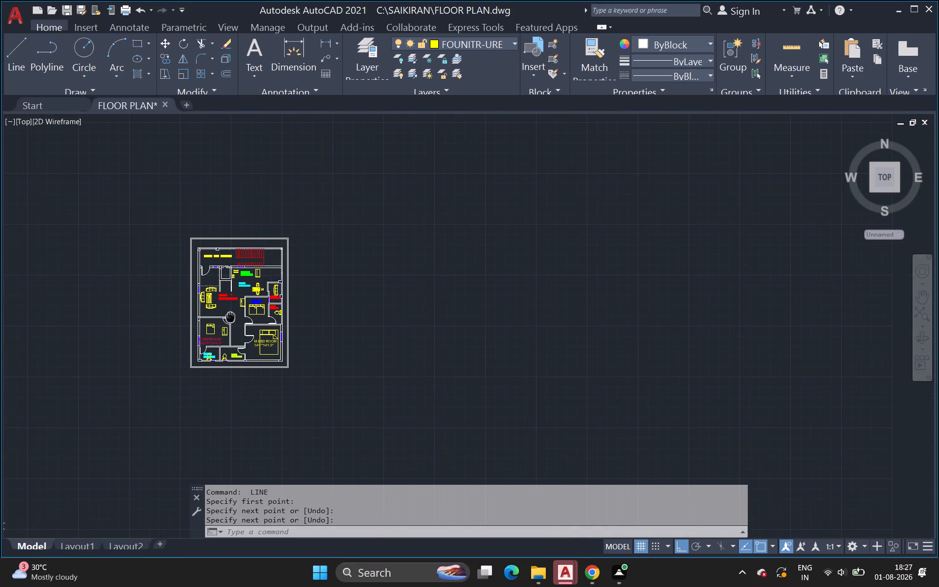
pyautogui.moveTo(230, 316); pyautogui.dragTo(229, 316, button='middle')
pyautogui.moveTo(133, 316); pyautogui.dragTo(227, 309, button='middle')
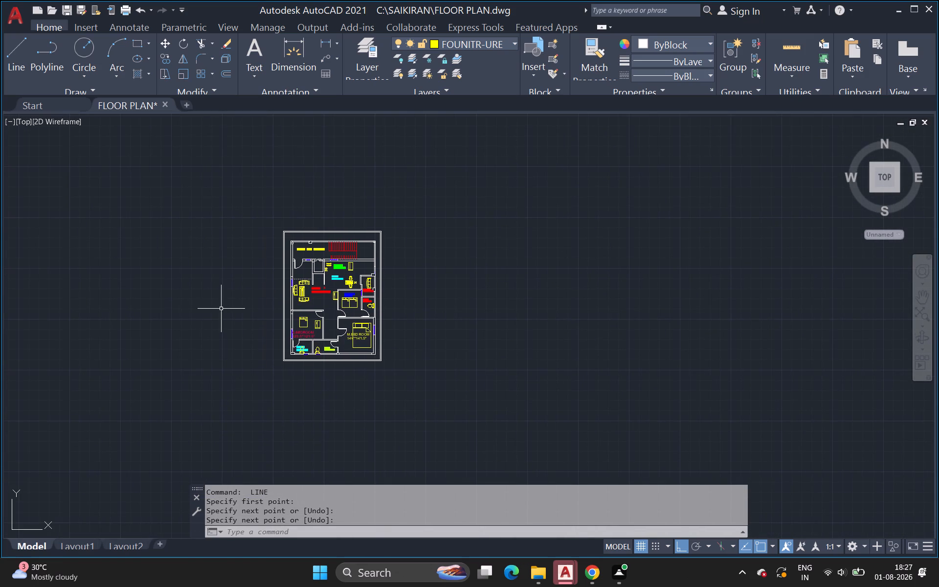
pyautogui.moveTo(188, 313); pyautogui.dragTo(421, 310, button='middle')
pyautogui.scroll(1, 248, 303)
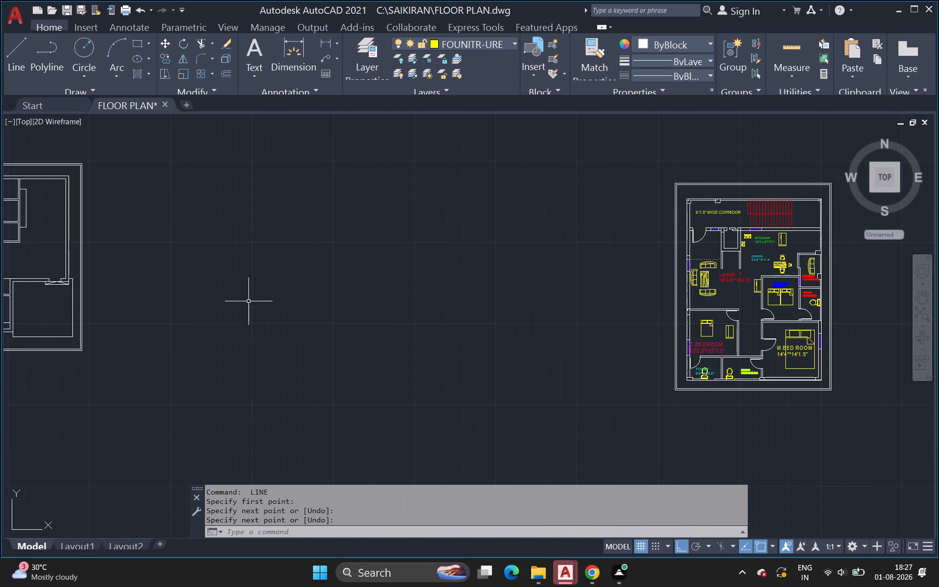
pyautogui.moveTo(248, 301); pyautogui.dragTo(388, 306, button='middle')
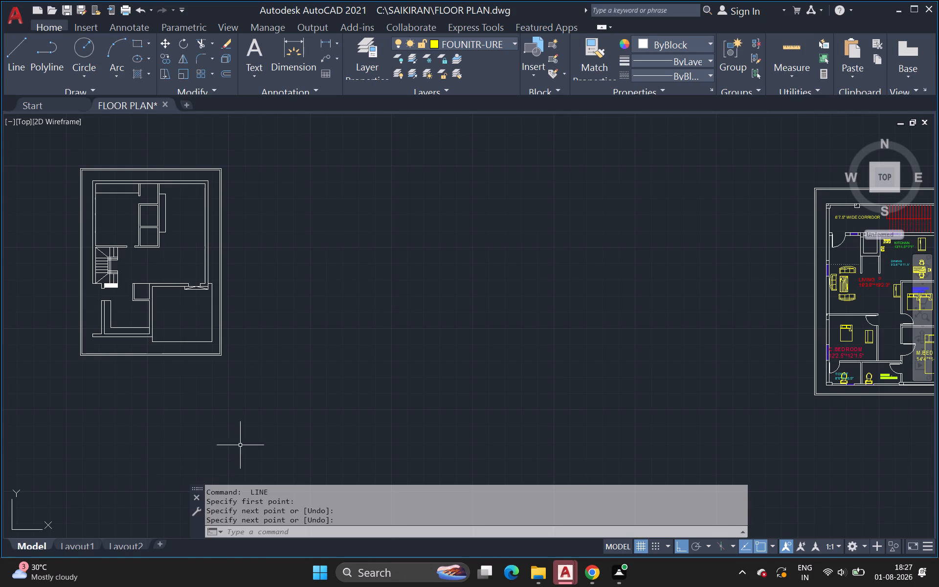
pyautogui.scroll(3, 112, 279)
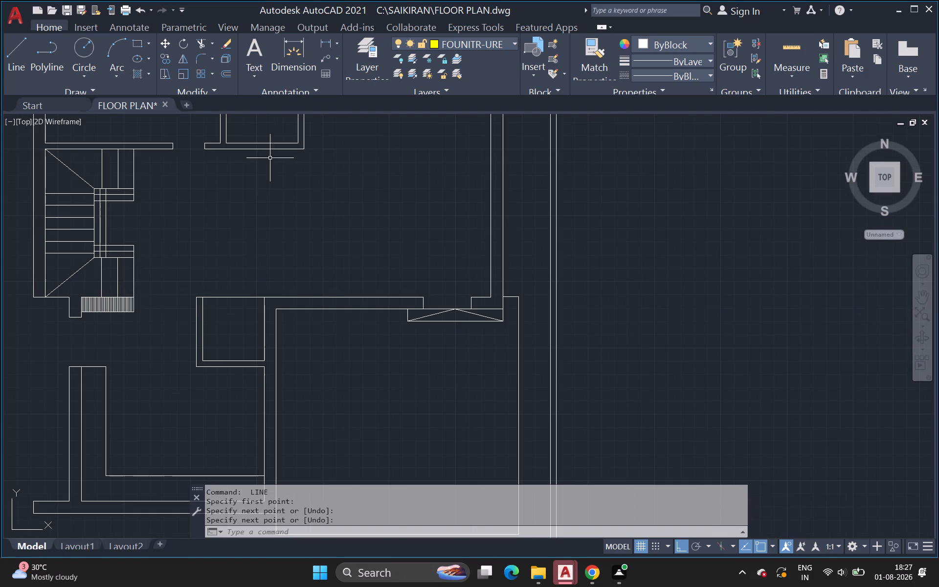
pyautogui.scroll(-1, 268, 189)
pyautogui.scroll(-2, 296, 240)
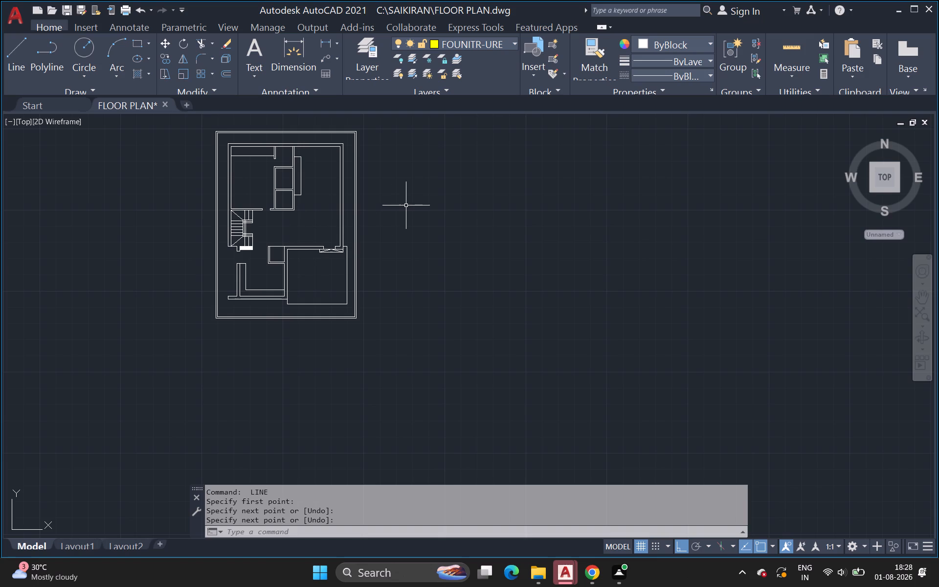
pyautogui.scroll(-2, 402, 209)
pyautogui.scroll(-1, 371, 236)
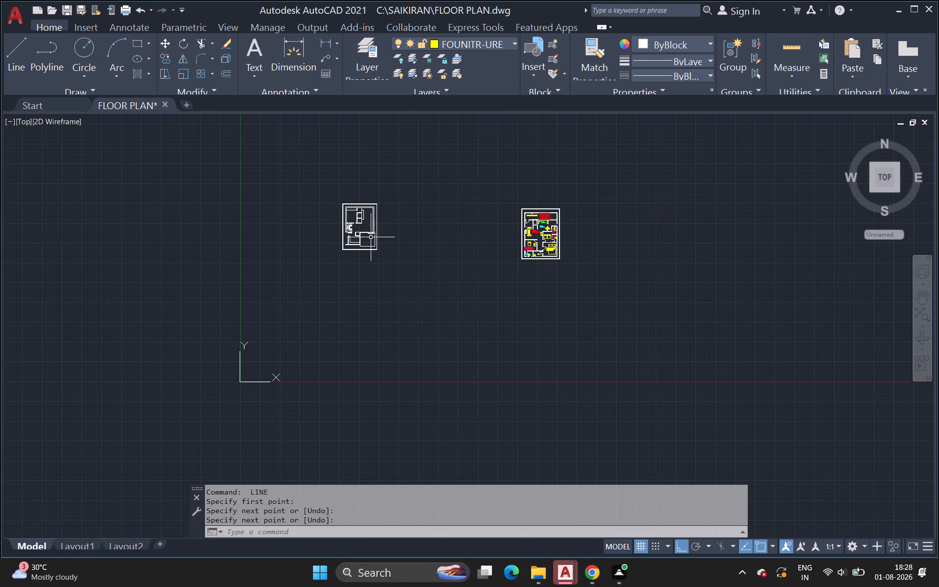
pyautogui.scroll(-1, 441, 239)
pyautogui.moveTo(440, 239); pyautogui.dragTo(414, 260, button='middle')
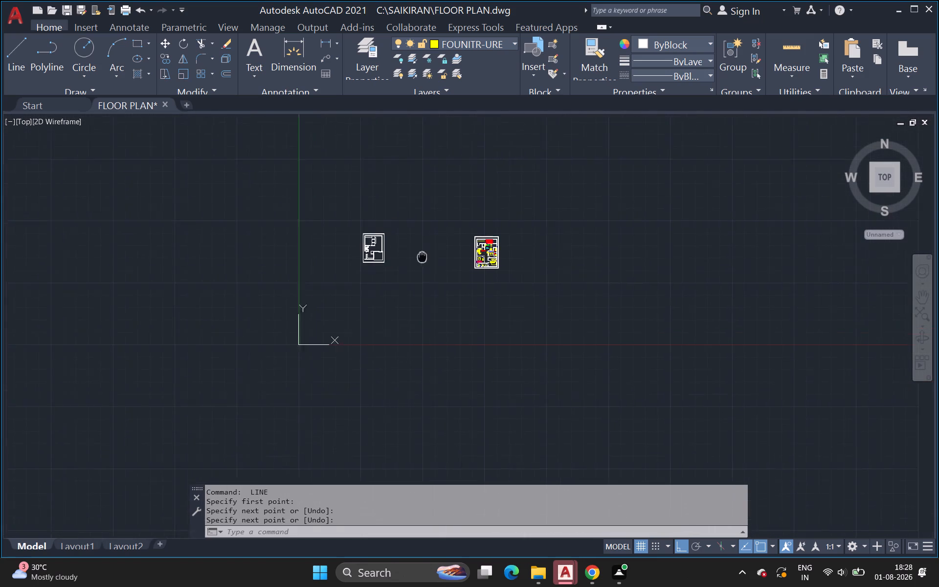
pyautogui.moveTo(414, 260); pyautogui.dragTo(349, 269, button='middle')
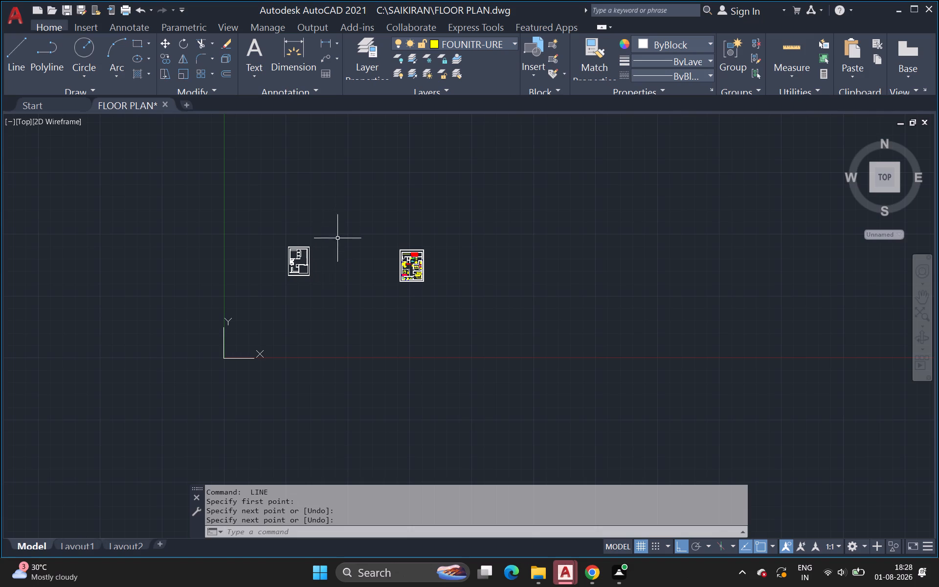
pyautogui.scroll(3, 312, 256)
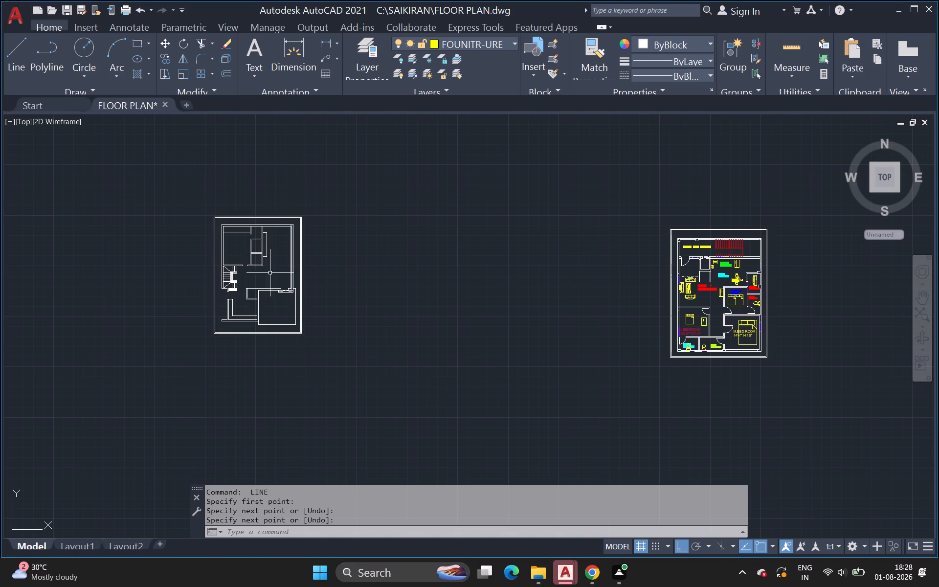
pyautogui.scroll(3, 267, 271)
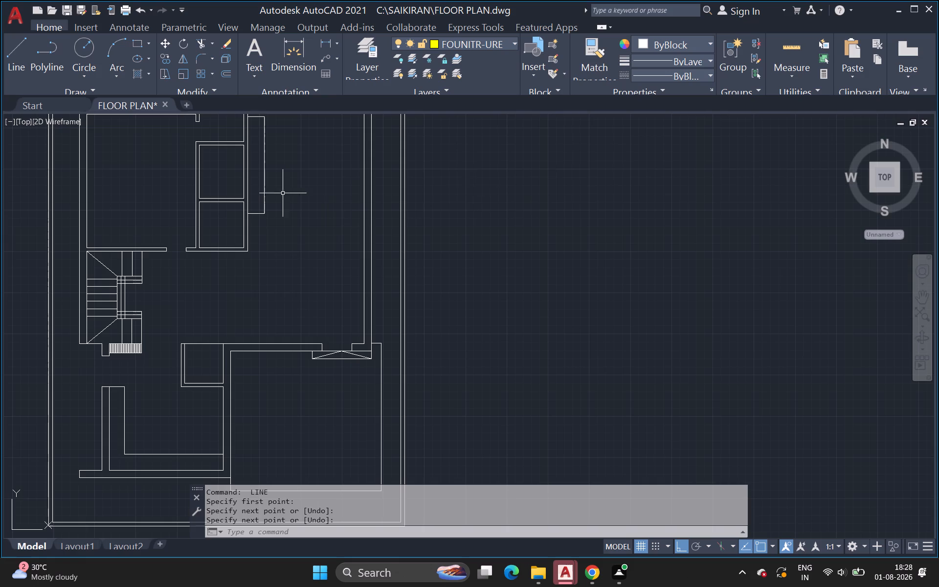
pyautogui.scroll(-2, 593, 264)
pyautogui.moveTo(585, 259); pyautogui.dragTo(139, 288, button='middle')
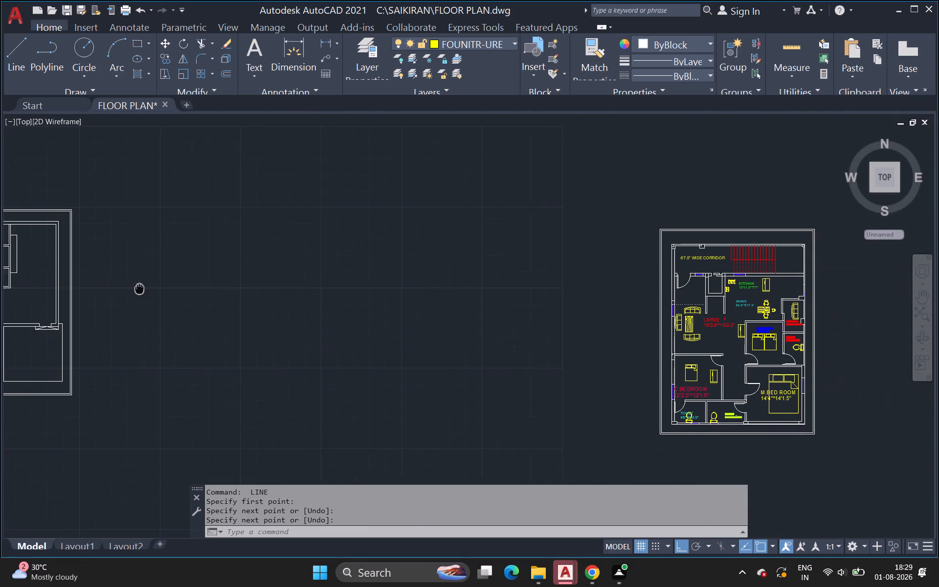
pyautogui.moveTo(139, 288); pyautogui.dragTo(130, 288, button='middle')
pyautogui.moveTo(149, 282); pyautogui.dragTo(206, 278, button='middle')
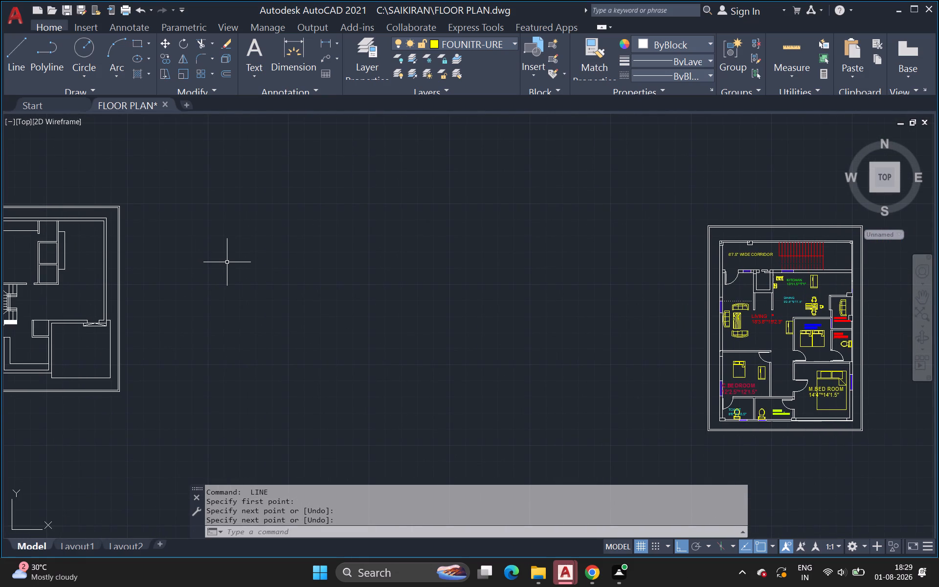
# Open DesignCenter and go to its home location, the Sample folder.
pyautogui.write('DC')
pyautogui.press('Return')
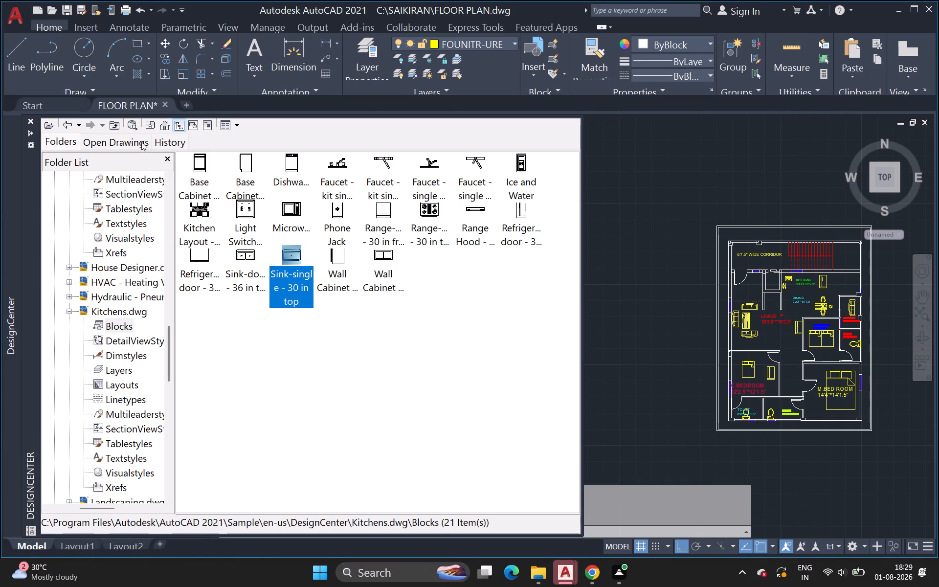
pyautogui.click(166, 128)
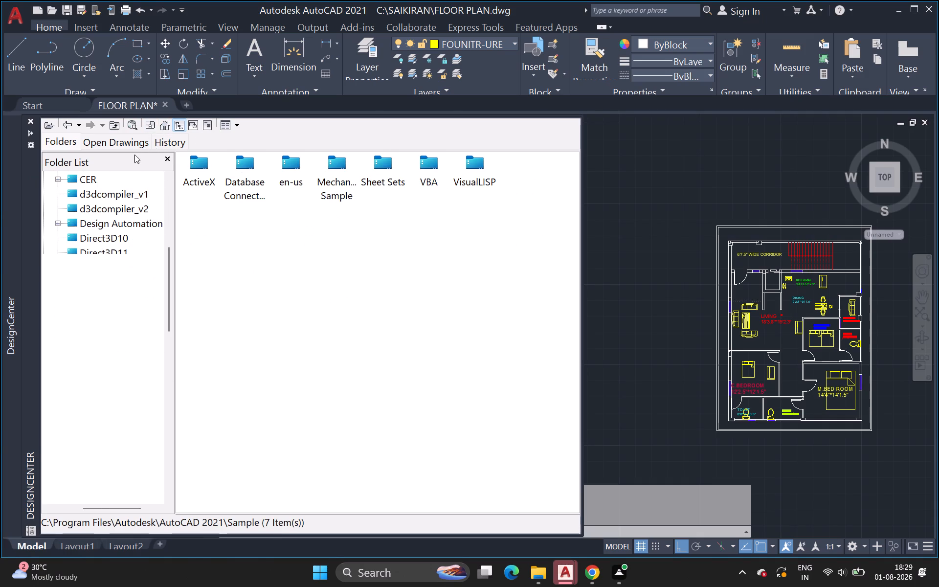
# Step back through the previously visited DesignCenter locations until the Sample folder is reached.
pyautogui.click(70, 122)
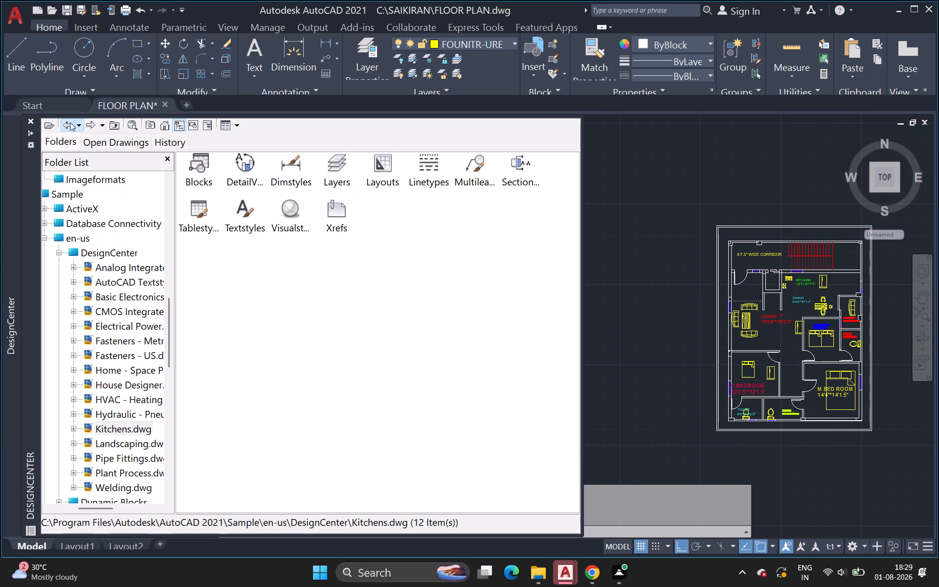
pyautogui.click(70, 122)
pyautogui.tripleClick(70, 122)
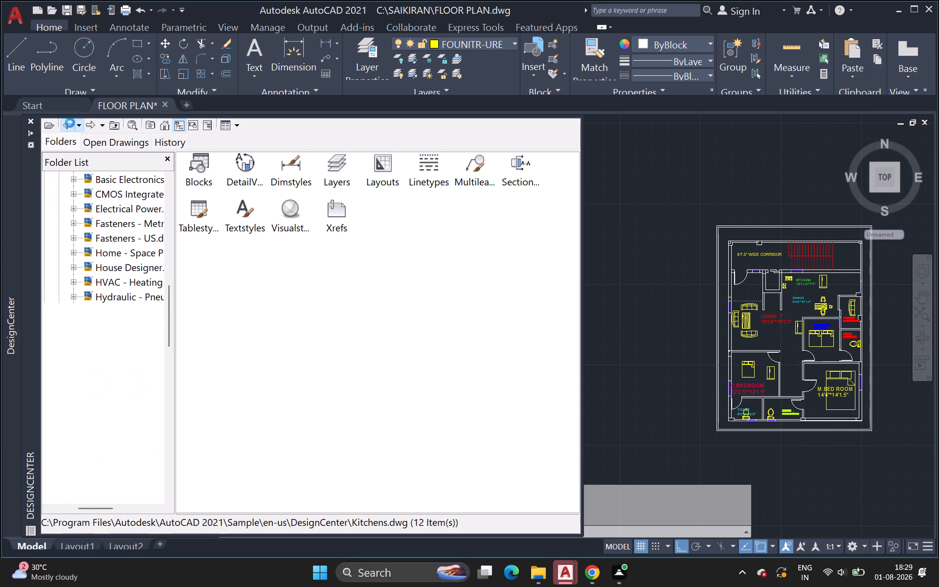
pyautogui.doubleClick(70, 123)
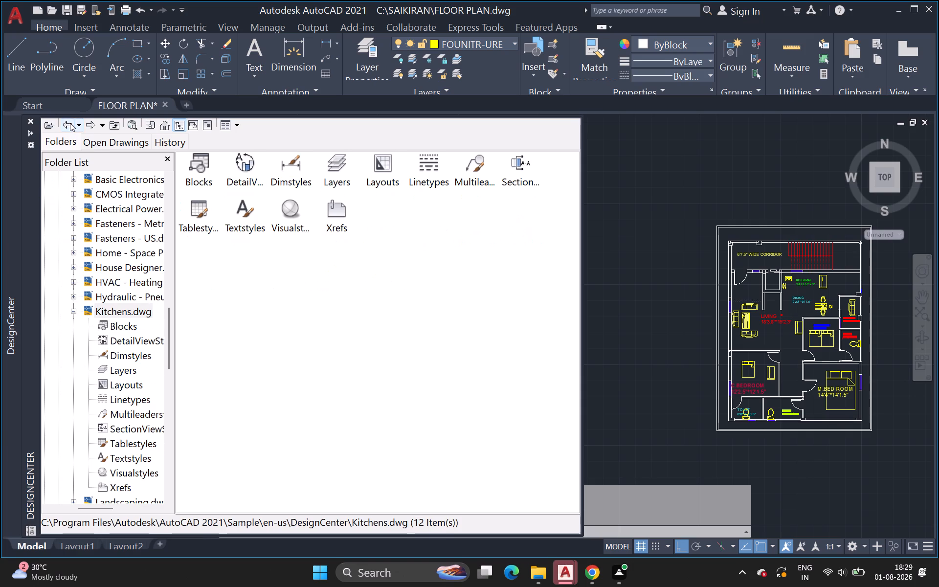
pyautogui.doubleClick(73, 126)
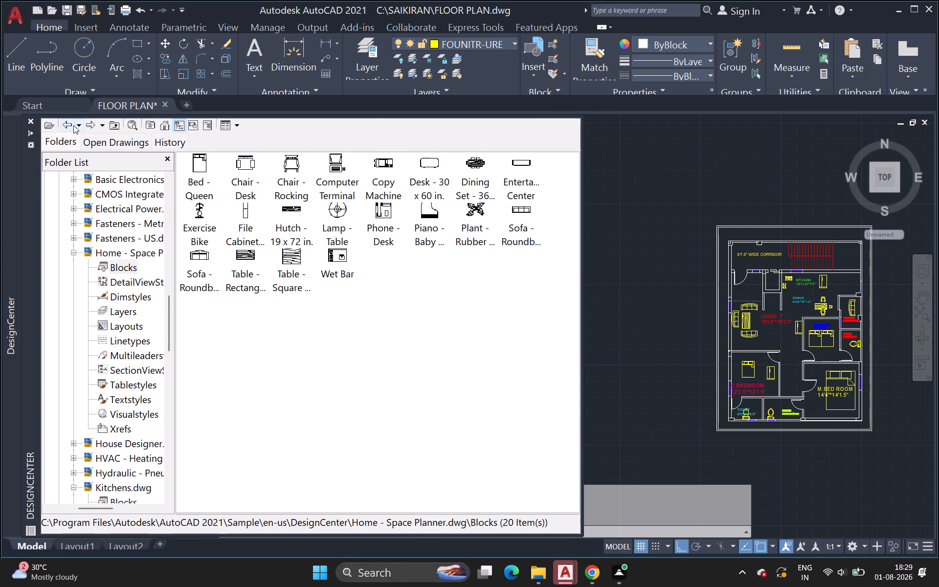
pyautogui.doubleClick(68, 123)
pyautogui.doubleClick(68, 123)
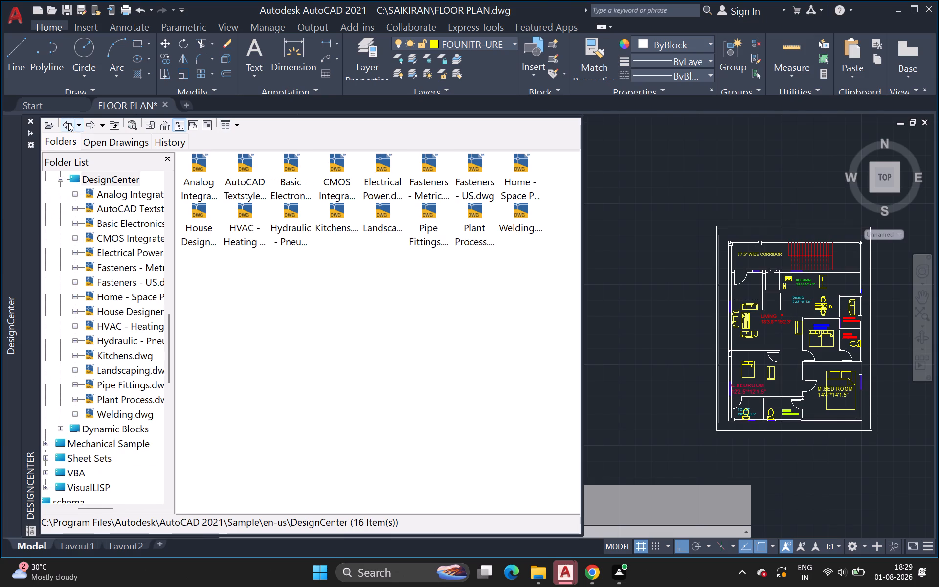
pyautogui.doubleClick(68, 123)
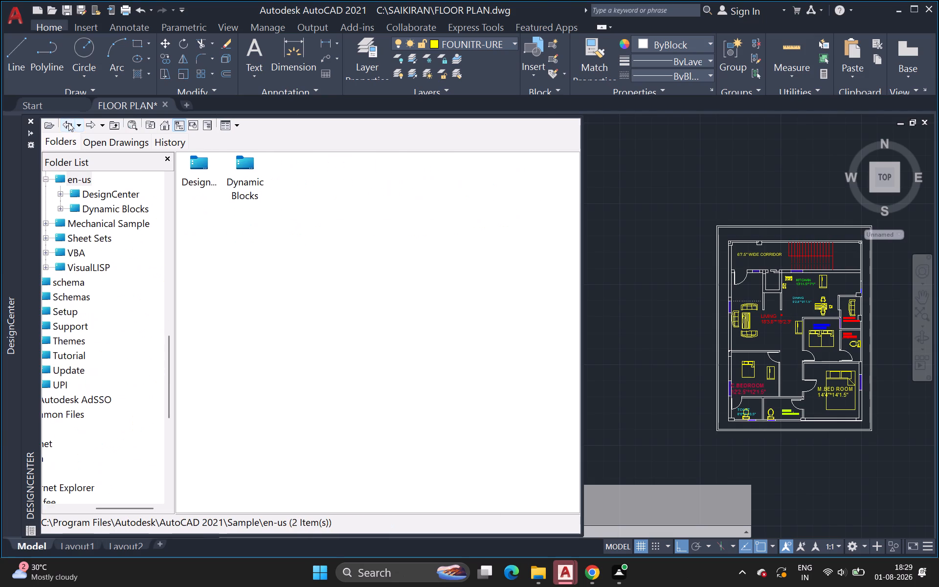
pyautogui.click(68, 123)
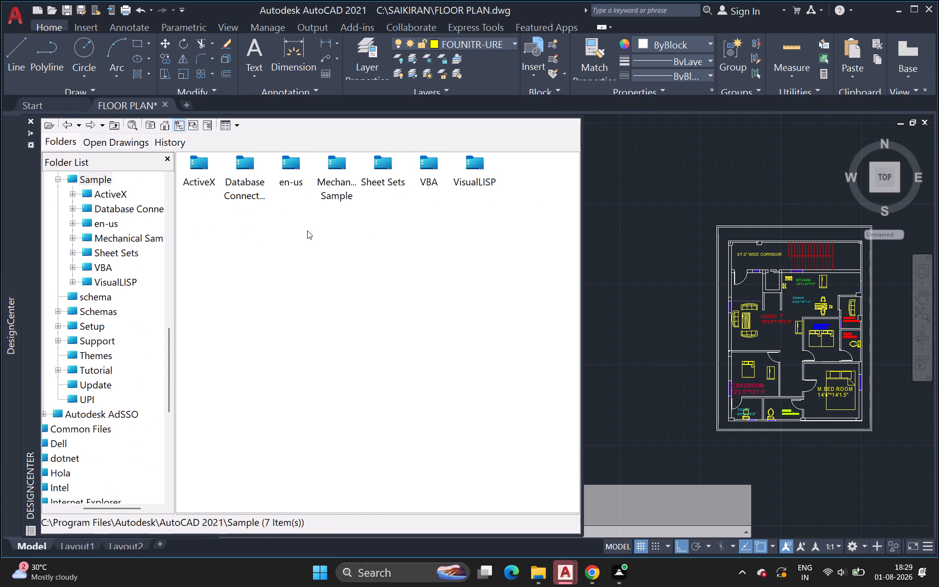
# In DesignCenter, open the blocks of Home - Space Planner.dwg from the Sample folder's en-us DesignCenter subfolder.
pyautogui.click(290, 169)
pyautogui.doubleClick(290, 169)
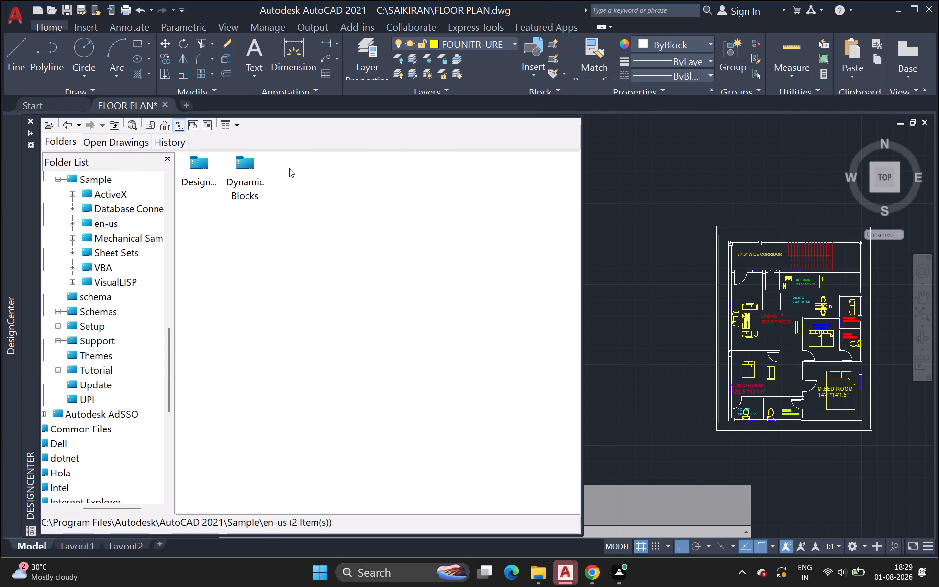
pyautogui.doubleClick(195, 159)
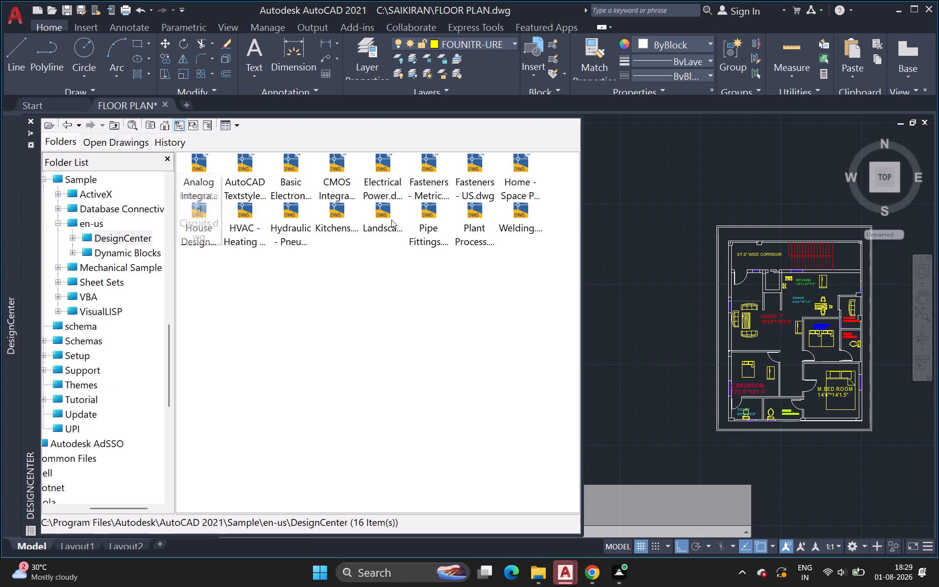
pyautogui.doubleClick(512, 167)
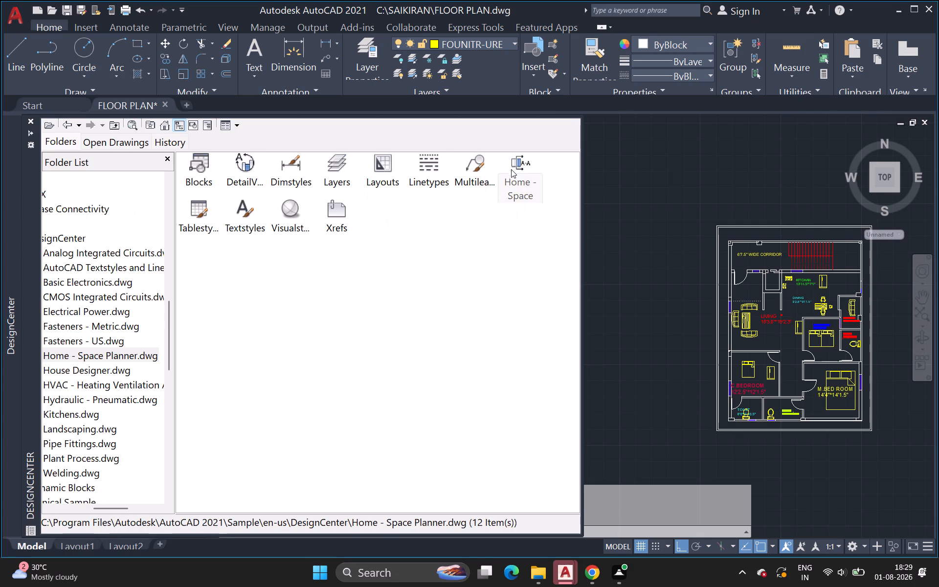
pyautogui.doubleClick(205, 166)
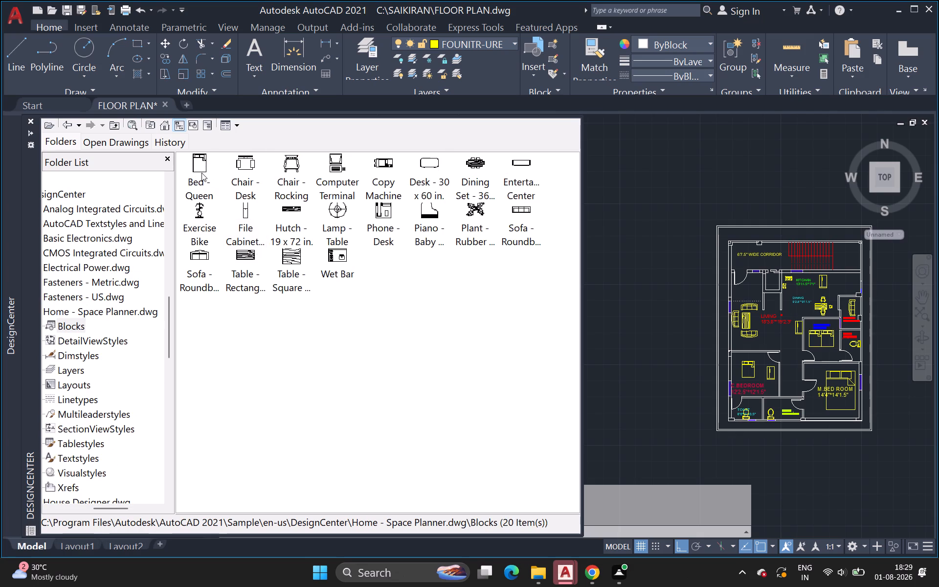
# Insert the Bed - Queen block at scale 1 and rotation 0 in the empty space just east of the new floor plan.
pyautogui.click(200, 170)
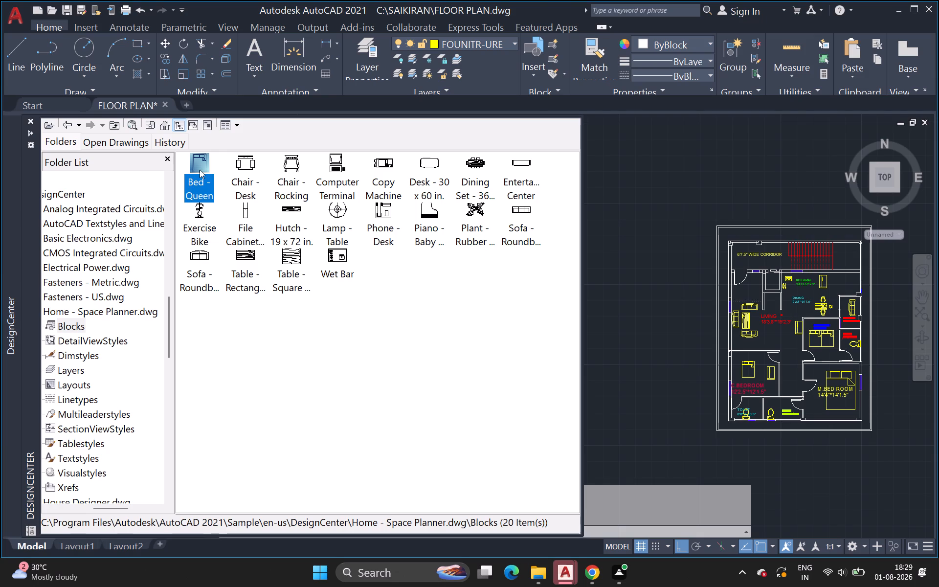
pyautogui.doubleClick(200, 162)
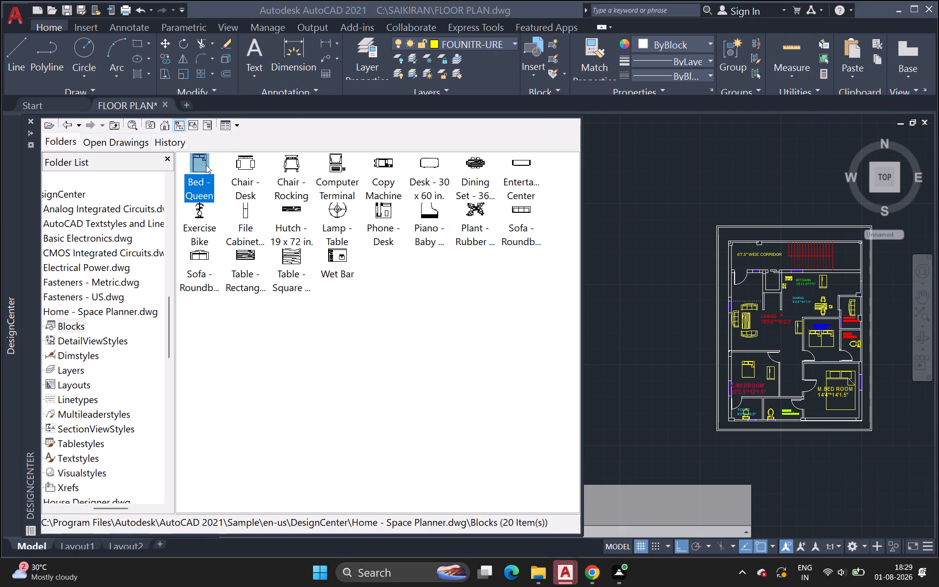
pyautogui.click(555, 361)
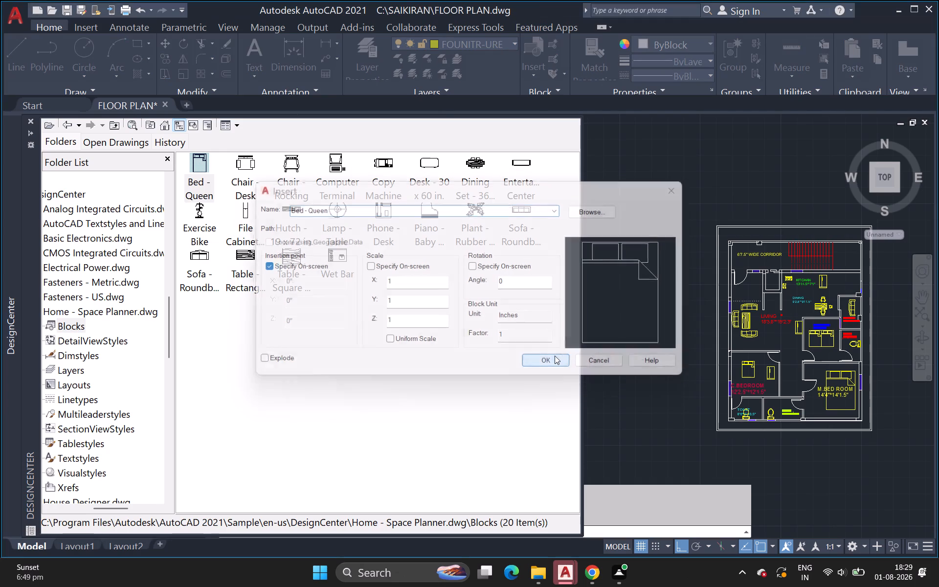
pyautogui.click(180, 234)
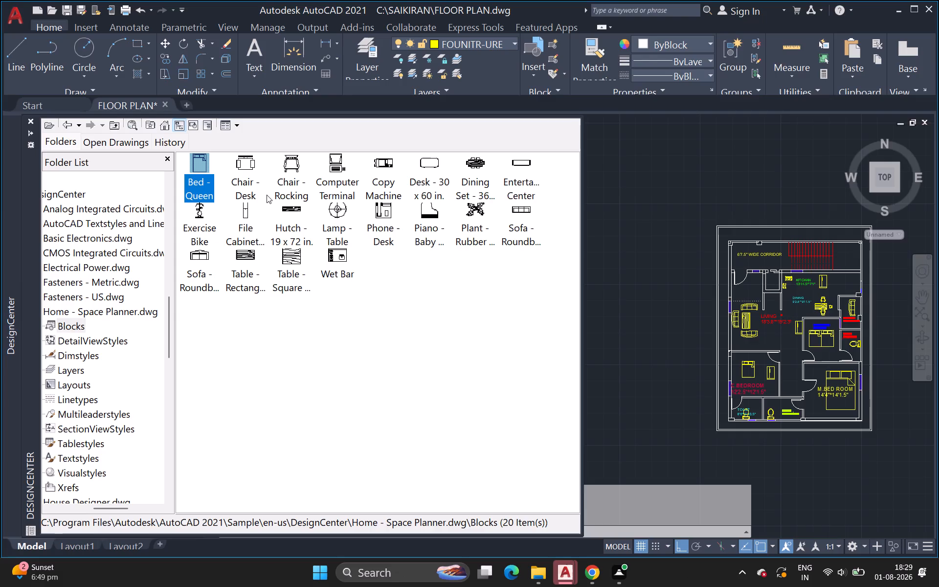
# Insert the Chair - Desk block at scale 1 in the empty space just west of the furnished reference plan.
pyautogui.click(249, 165)
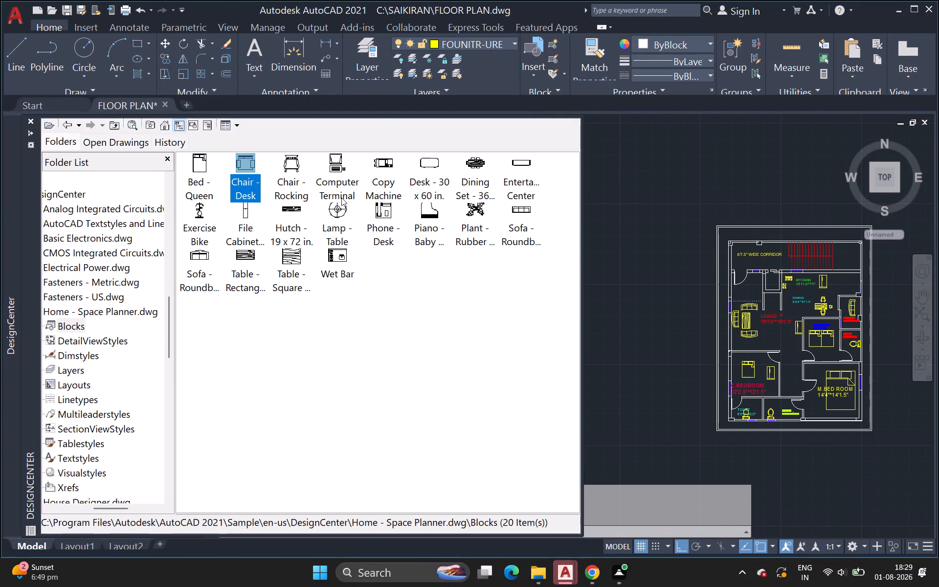
pyautogui.click(250, 168)
pyautogui.doubleClick(250, 168)
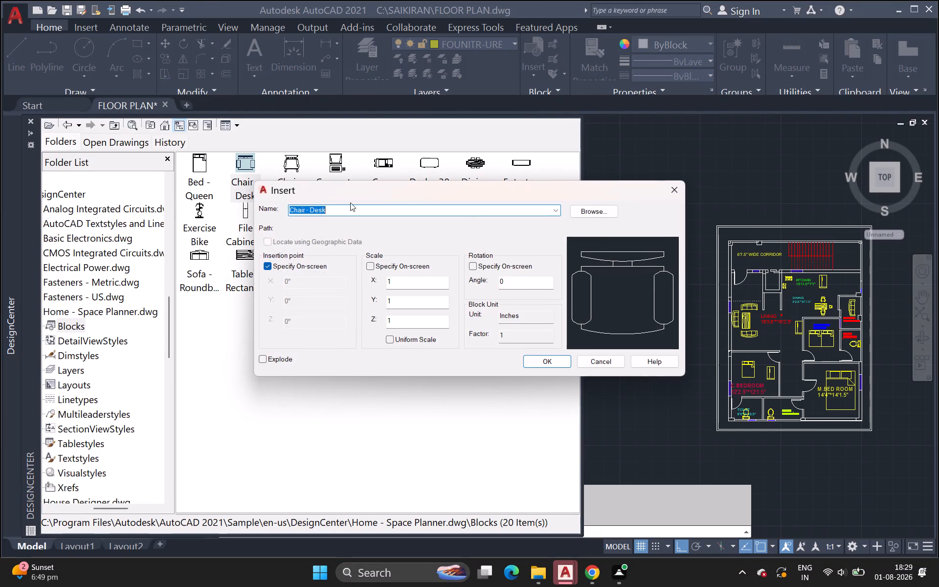
pyautogui.click(556, 365)
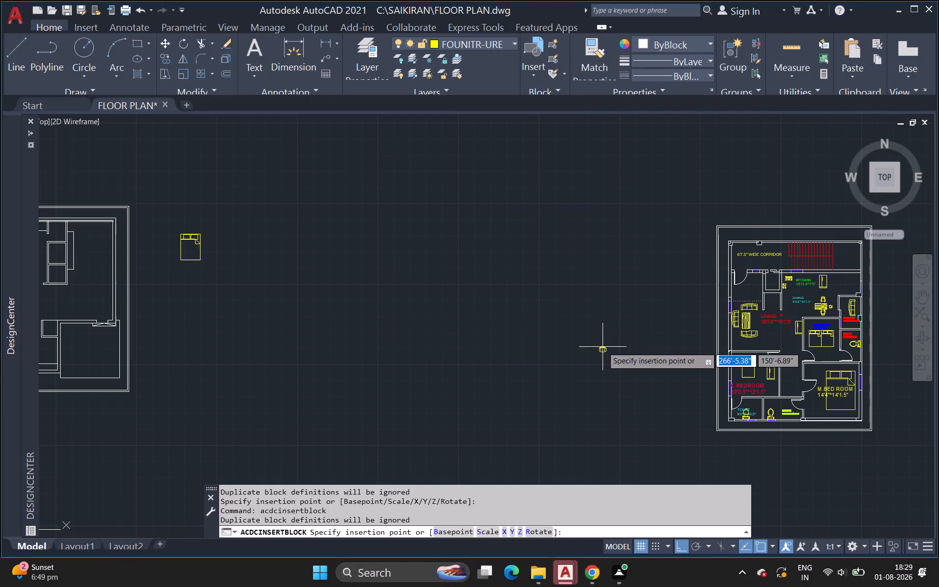
pyautogui.click(604, 345)
# Insert the Sofa - Roundback Loveseat 5 ft. block at scale 1 just below the desk chair.
pyautogui.click(3, 189)
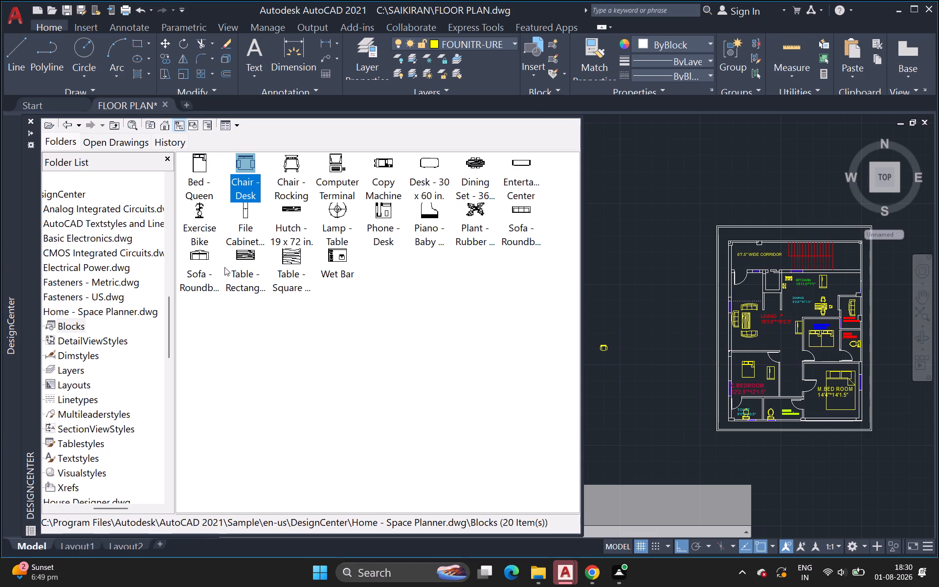
pyautogui.doubleClick(202, 260)
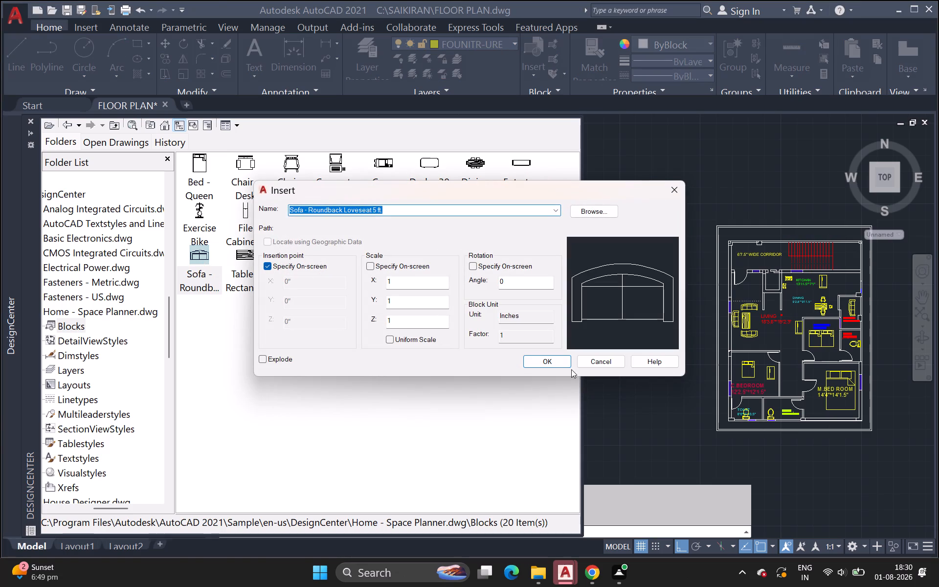
pyautogui.click(556, 360)
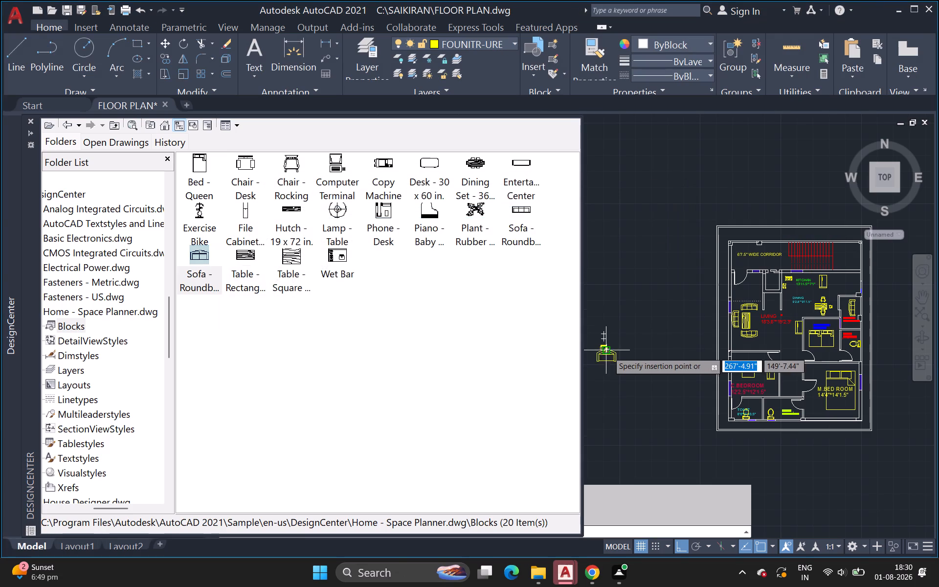
pyautogui.click(619, 369)
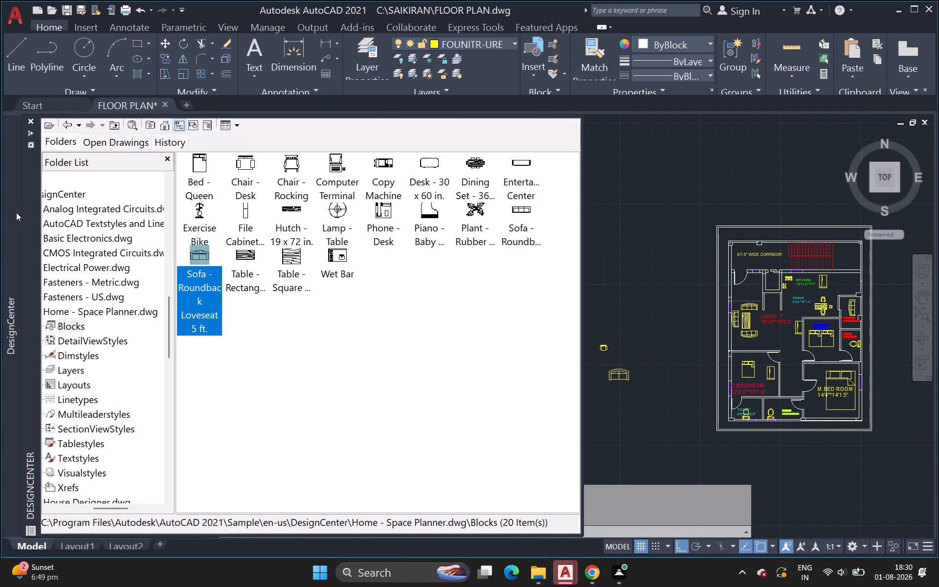
# Insert the Table - Square Woodgrain 42 x 42 in. block above the desk chair, beside the reference plan.
pyautogui.doubleClick(283, 259)
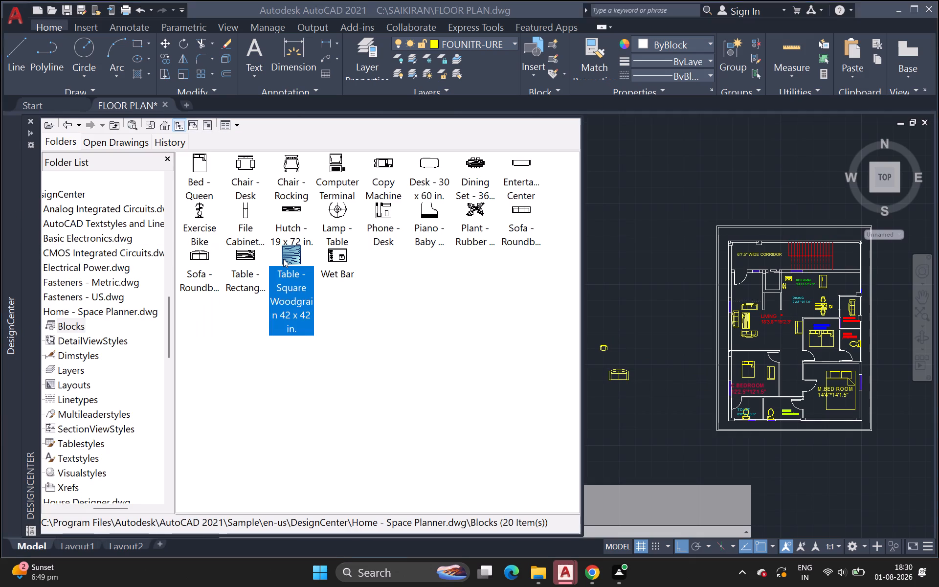
pyautogui.click(538, 360)
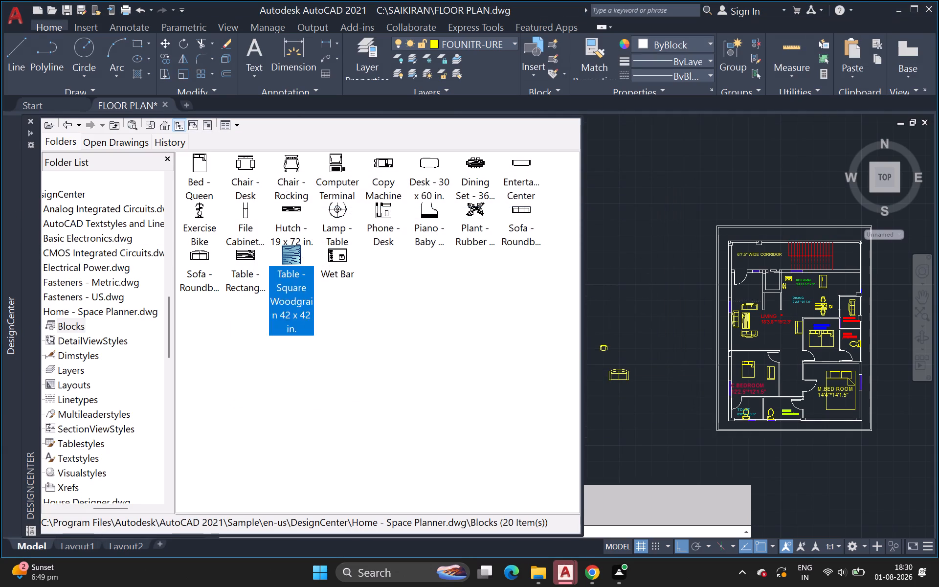
pyautogui.click(626, 313)
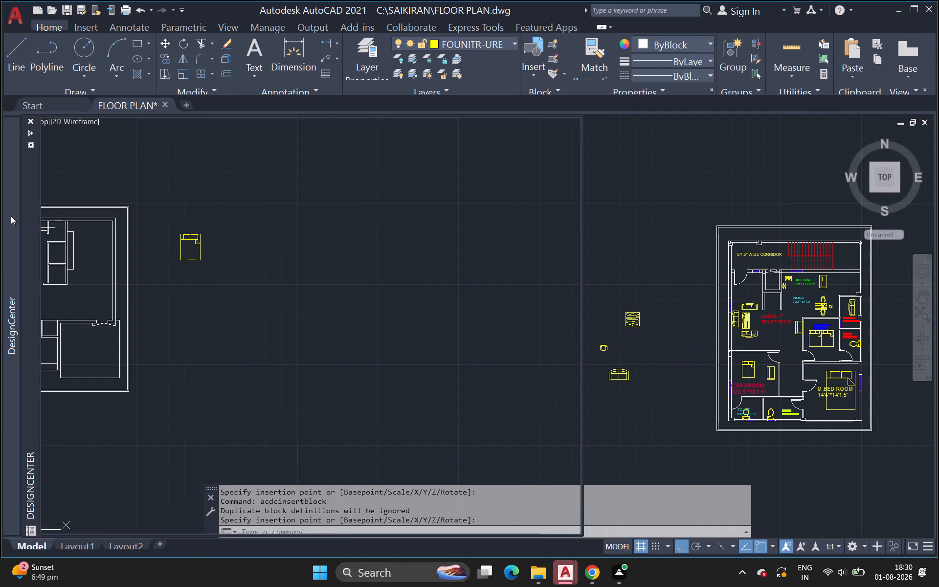
# Insert the Table - Rectangular Woodgrain 60 x 30 in. block at scale 1 above and slightly west of the square table.
pyautogui.click(11, 216)
pyautogui.doubleClick(251, 255)
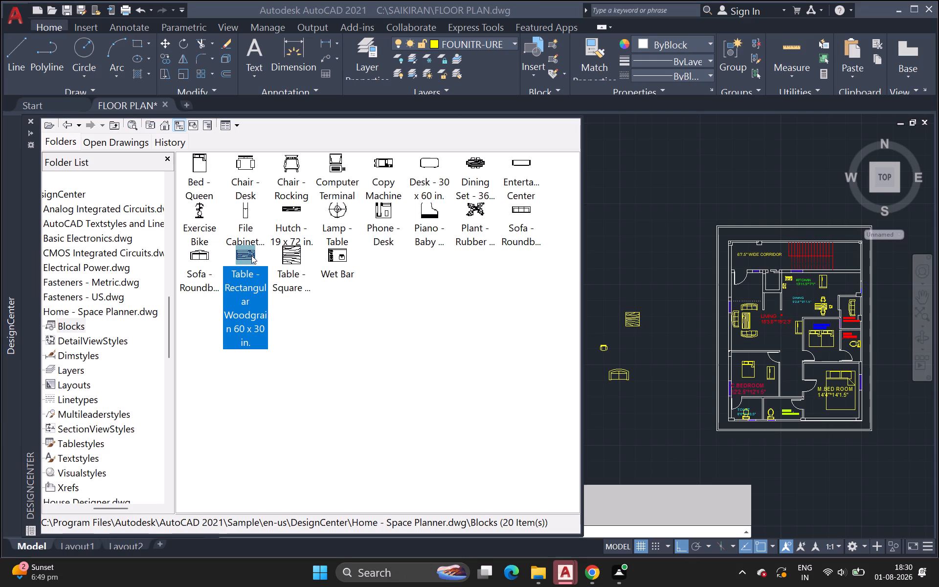
pyautogui.click(547, 360)
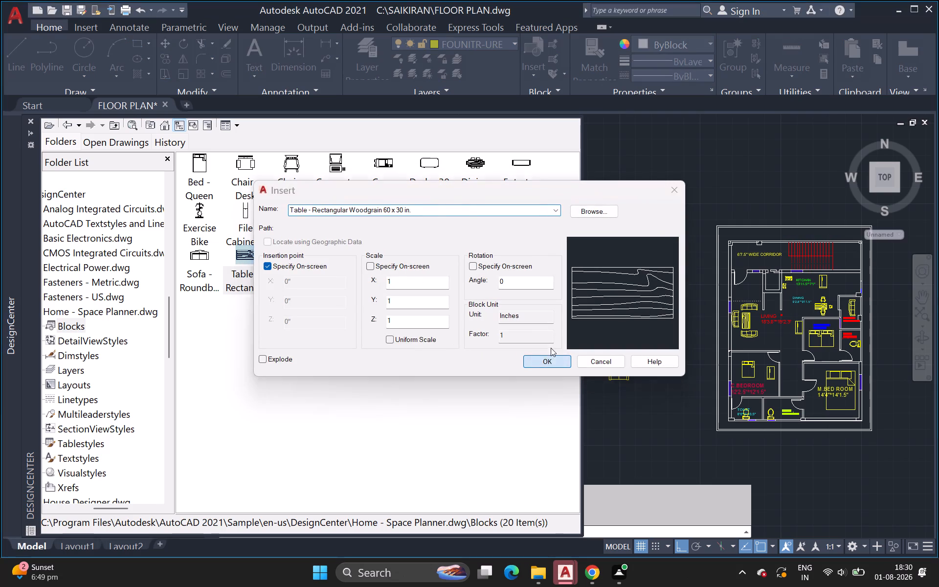
pyautogui.click(591, 271)
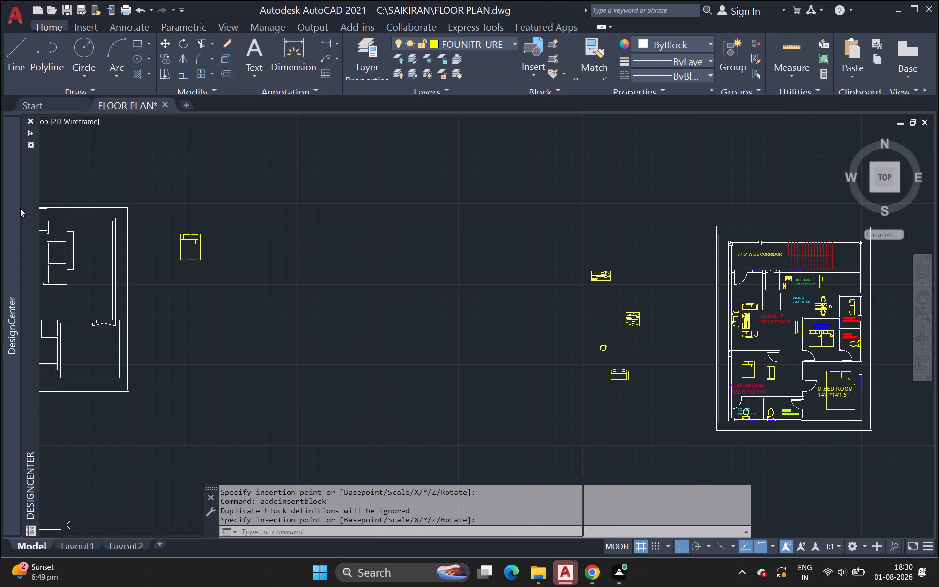
# Insert the Copy Machine block at scale 1 above the rectangular table, beside the reference plan.
pyautogui.click(20, 208)
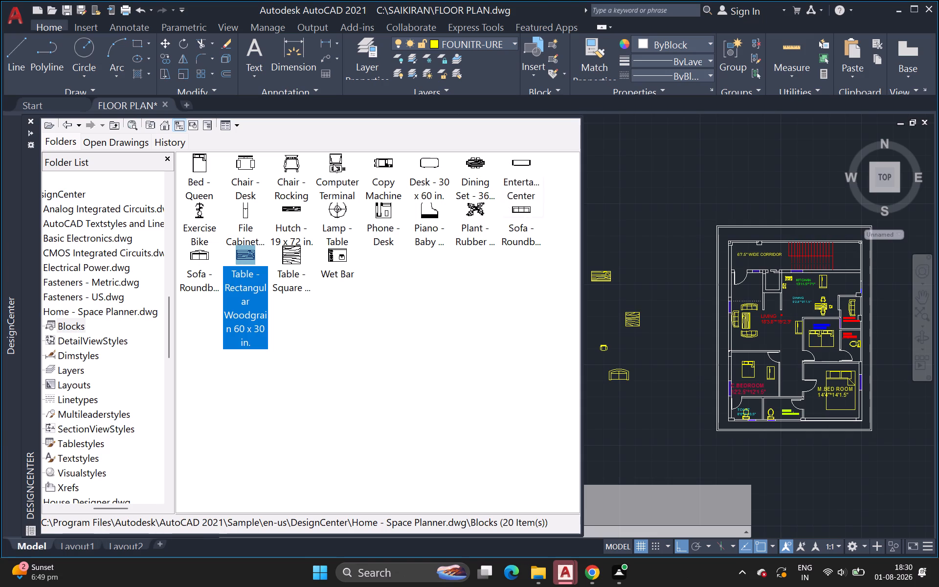
pyautogui.doubleClick(379, 163)
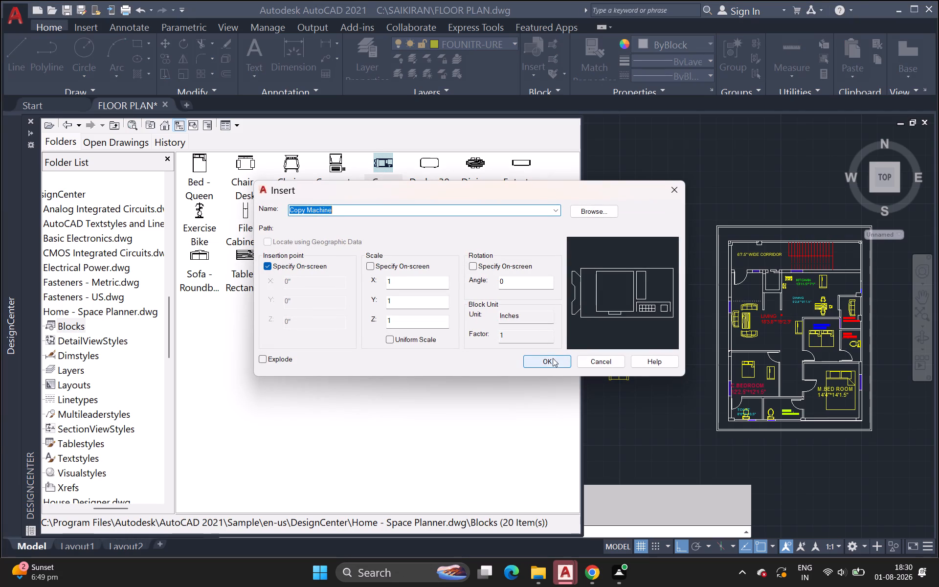
pyautogui.click(551, 361)
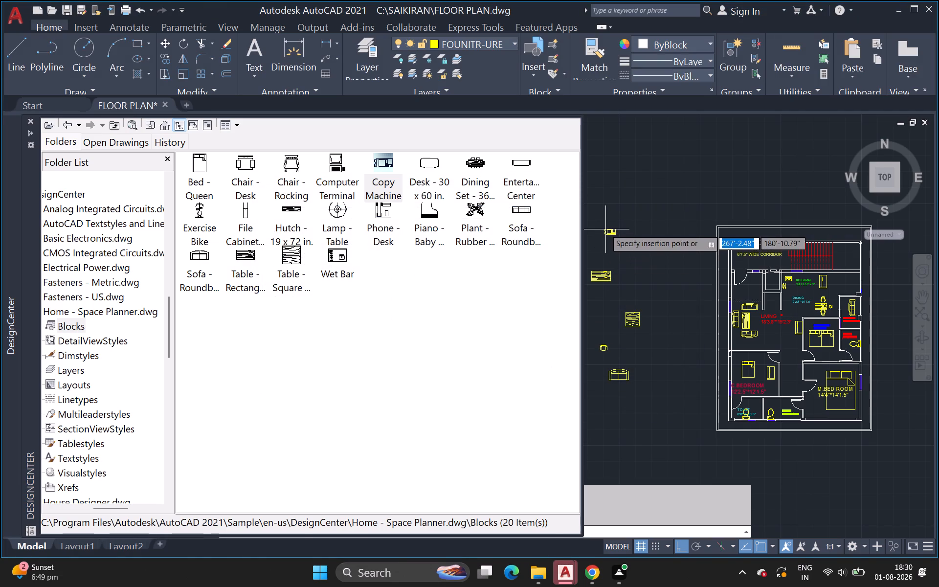
pyautogui.click(605, 229)
# Insert the Chair - Rocking block at scale 1 and rotation 0 below the loveseat sofa.
pyautogui.click(10, 213)
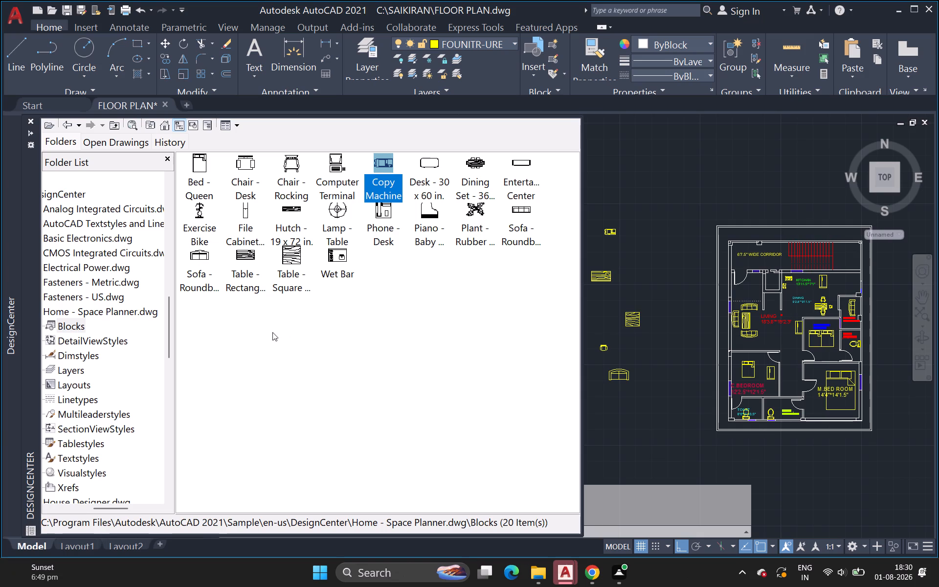
pyautogui.click(289, 166)
pyautogui.doubleClick(290, 166)
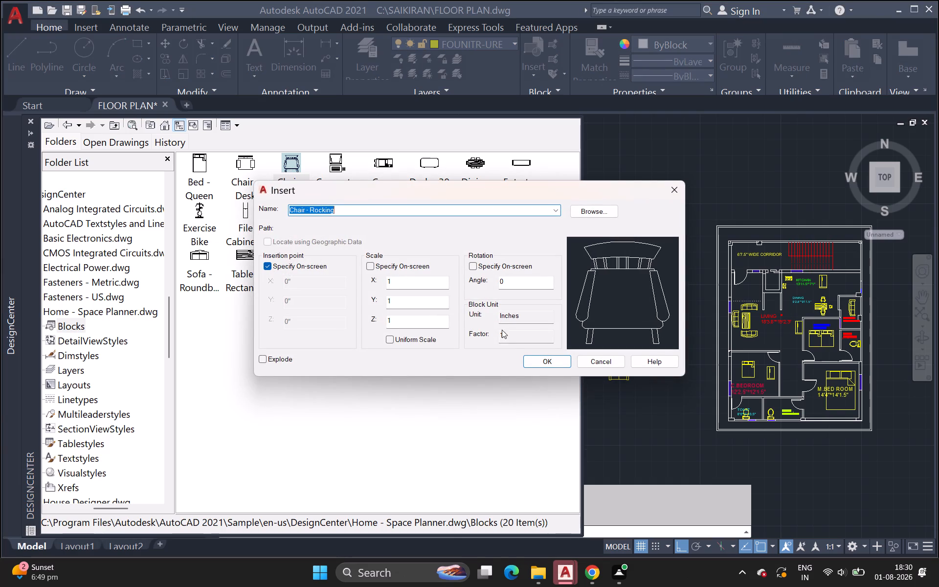
pyautogui.click(546, 361)
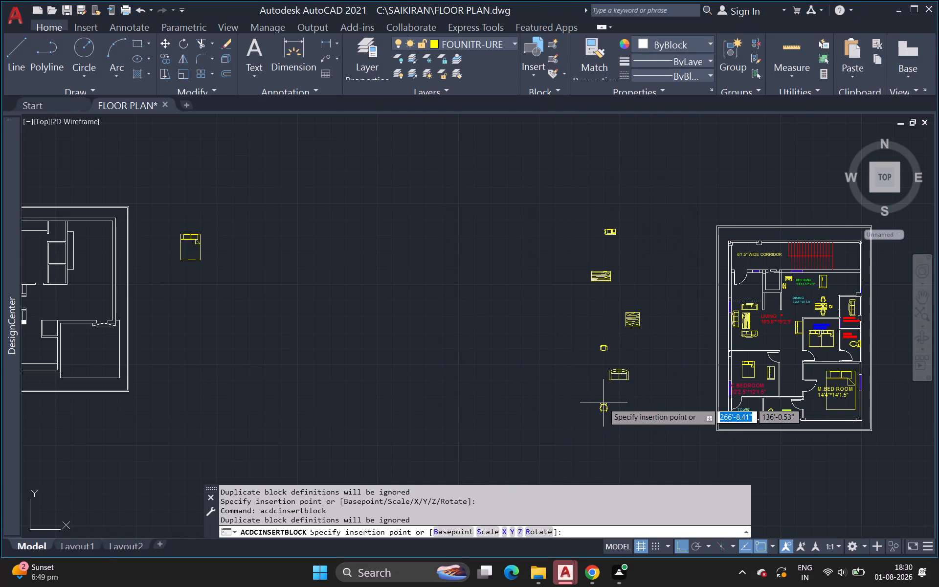
pyautogui.click(604, 403)
# Look through the DesignCenter folder list, from the Home - Space Planner drawing's contents up to the C: drive folders.
pyautogui.click(13, 151)
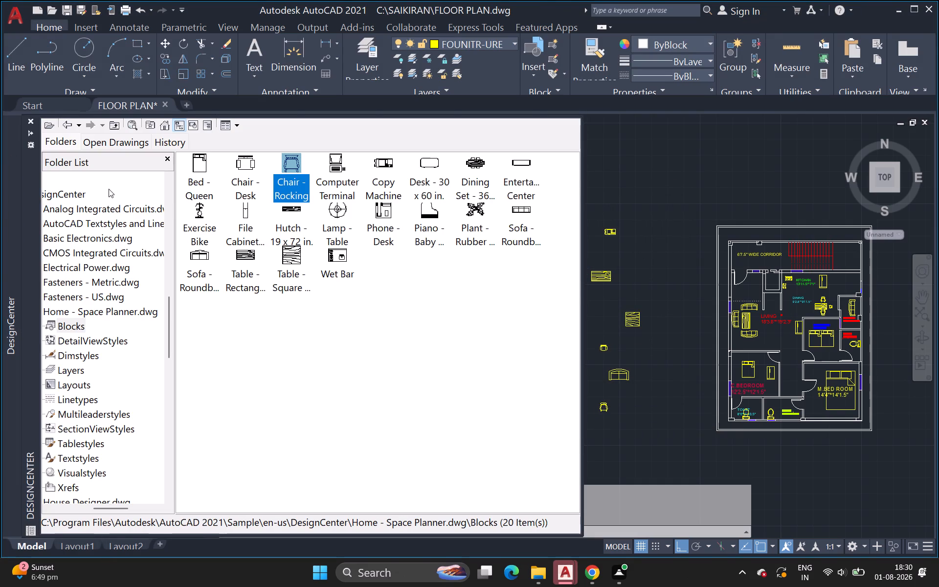
pyautogui.moveTo(172, 322); pyautogui.dragTo(163, 272)
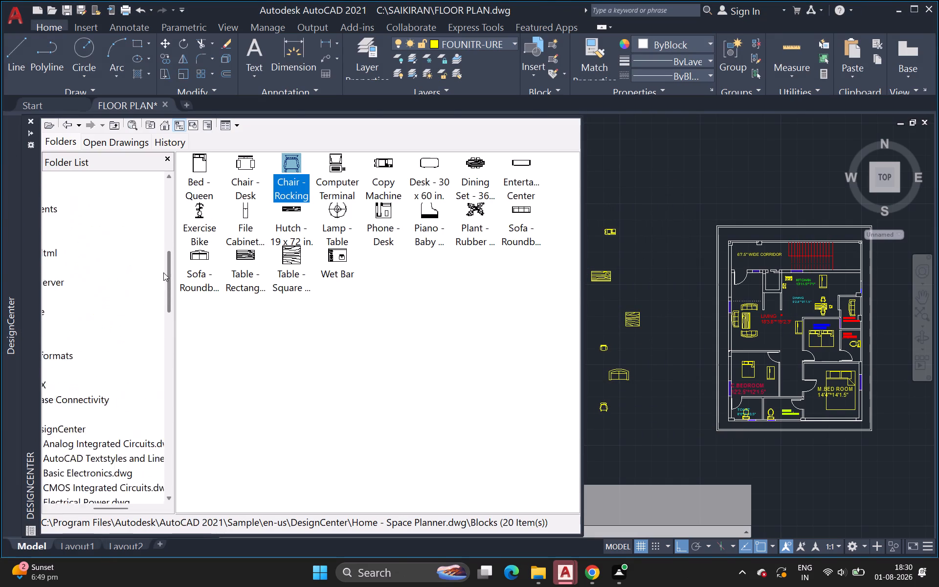
pyautogui.moveTo(163, 272); pyautogui.dragTo(164, 257)
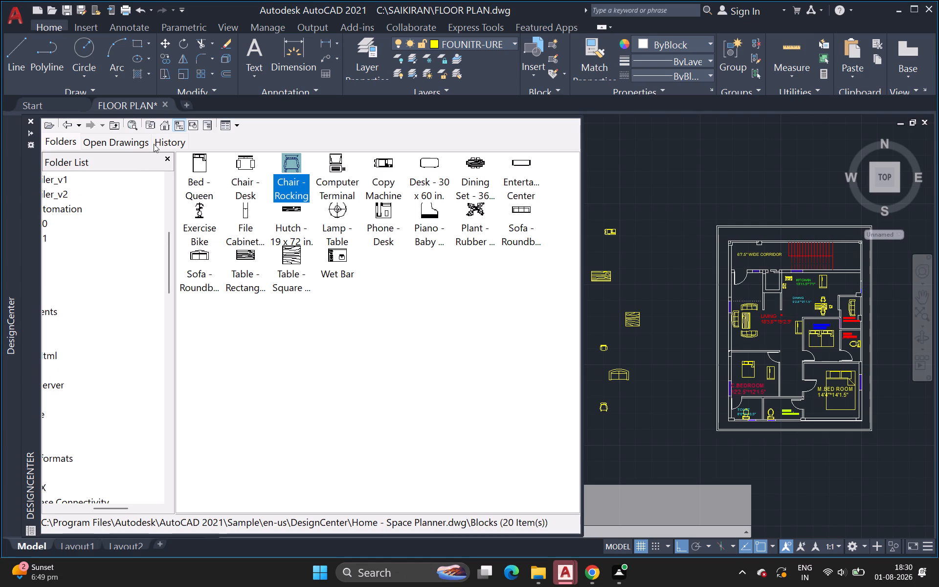
pyautogui.click(175, 124)
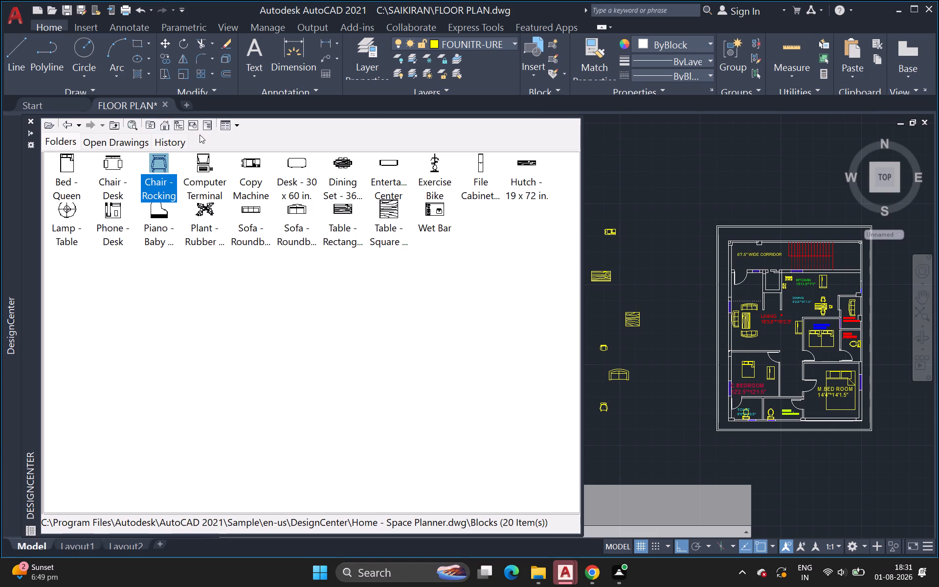
pyautogui.click(178, 124)
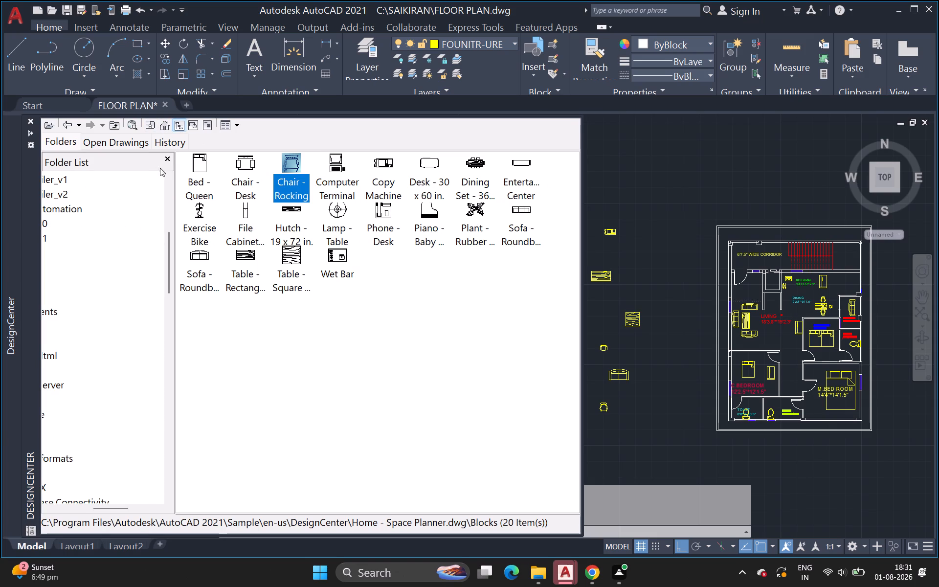
pyautogui.moveTo(118, 504); pyautogui.dragTo(103, 505)
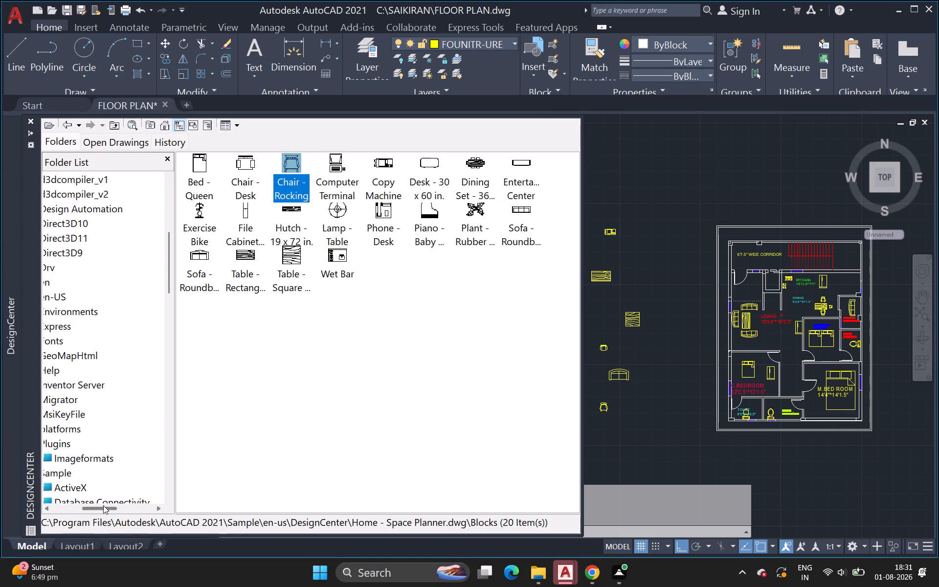
pyautogui.moveTo(103, 505); pyautogui.dragTo(91, 505)
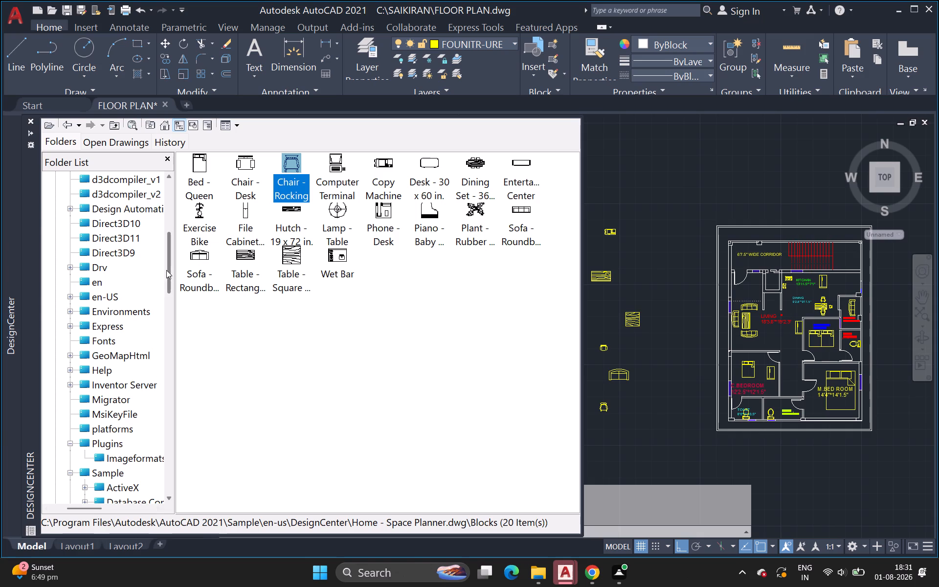
pyautogui.moveTo(166, 270); pyautogui.dragTo(189, 184)
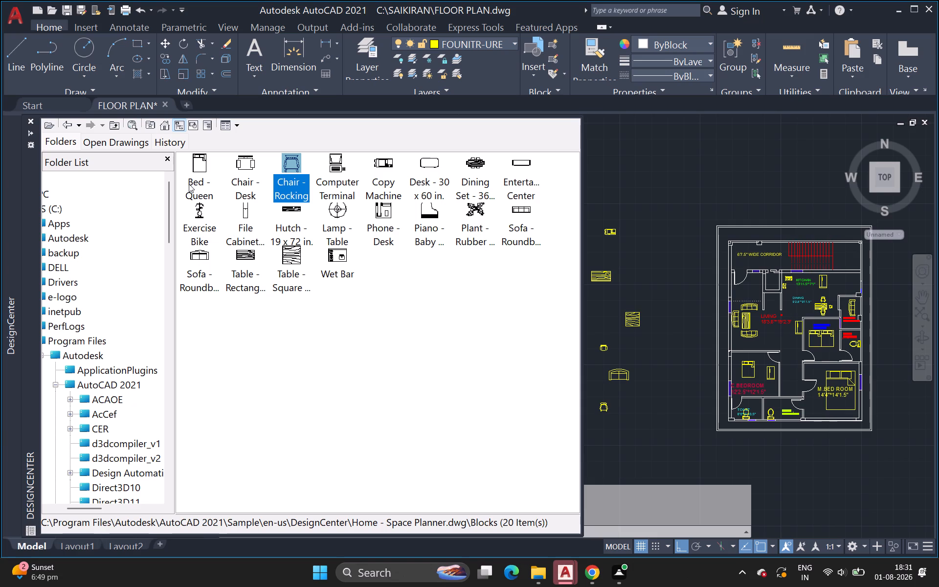
pyautogui.moveTo(172, 207); pyautogui.dragTo(175, 201)
pyautogui.moveTo(175, 201); pyautogui.dragTo(172, 181)
pyautogui.click(169, 184)
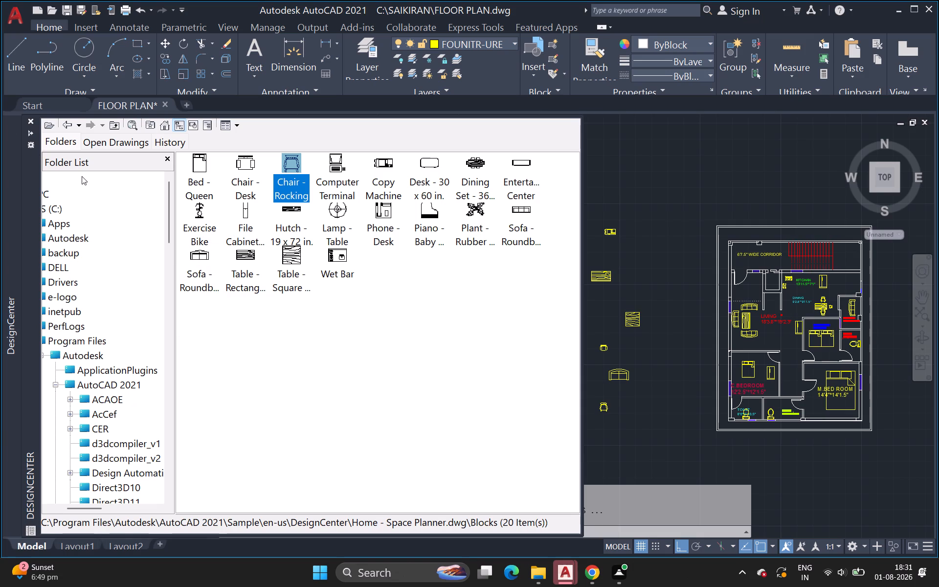
# Insert the Dining Set - 36 x 72 in. block at scale 1 and rotation 0 above the copy machine.
pyautogui.doubleClick(480, 161)
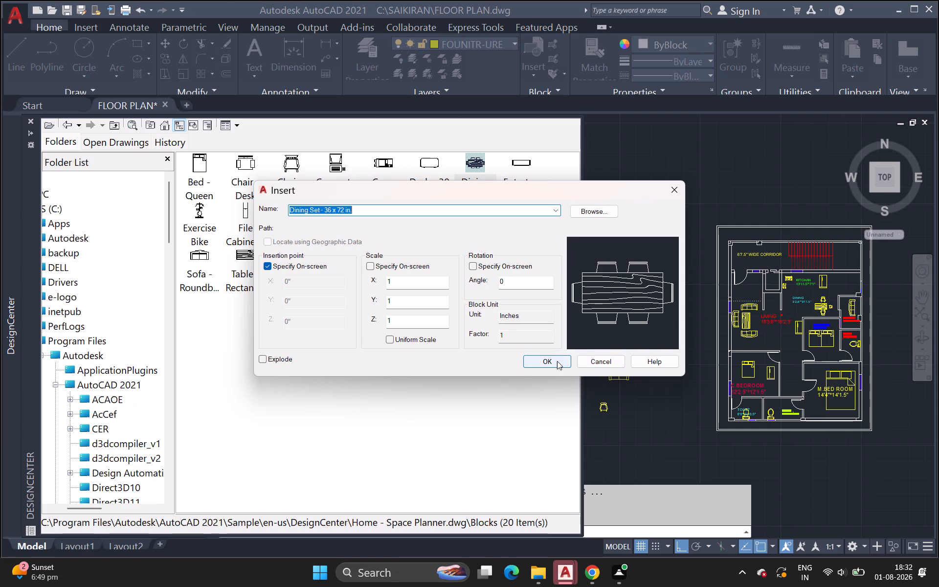
pyautogui.click(557, 361)
pyautogui.click(593, 190)
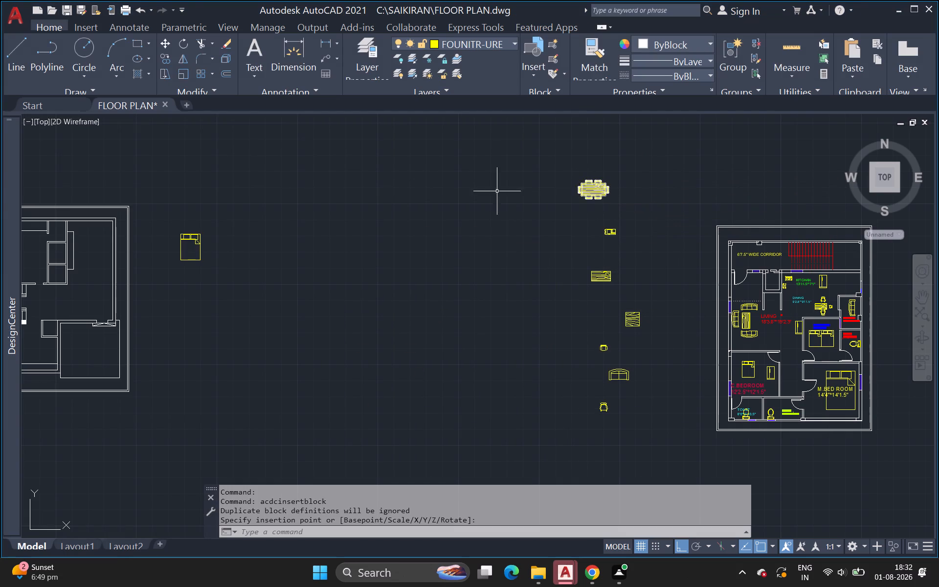
# Insert the Sofa - Roundback 7 ft. block at scale 1 and rotation 0, west of the square woodgrain table.
pyautogui.click(8, 179)
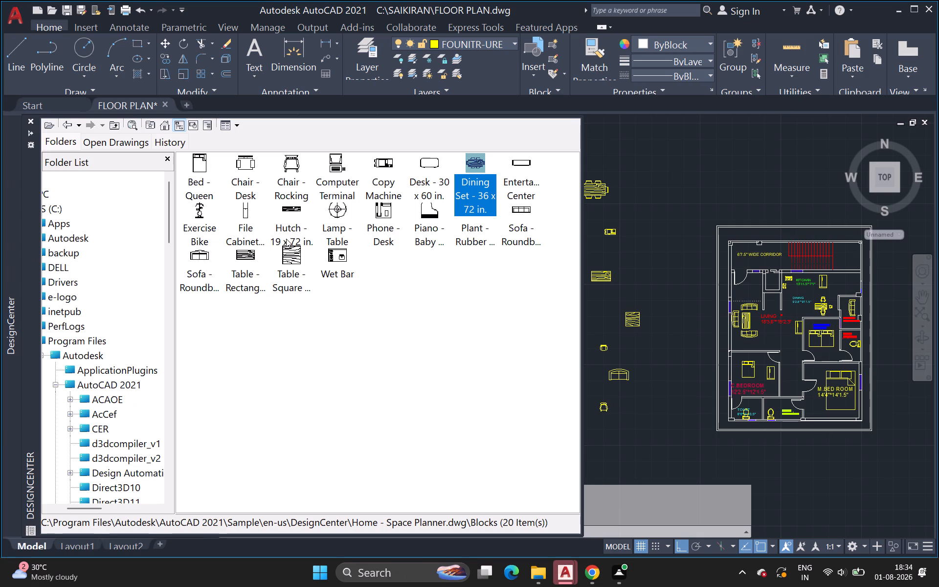
pyautogui.click(522, 214)
pyautogui.doubleClick(523, 213)
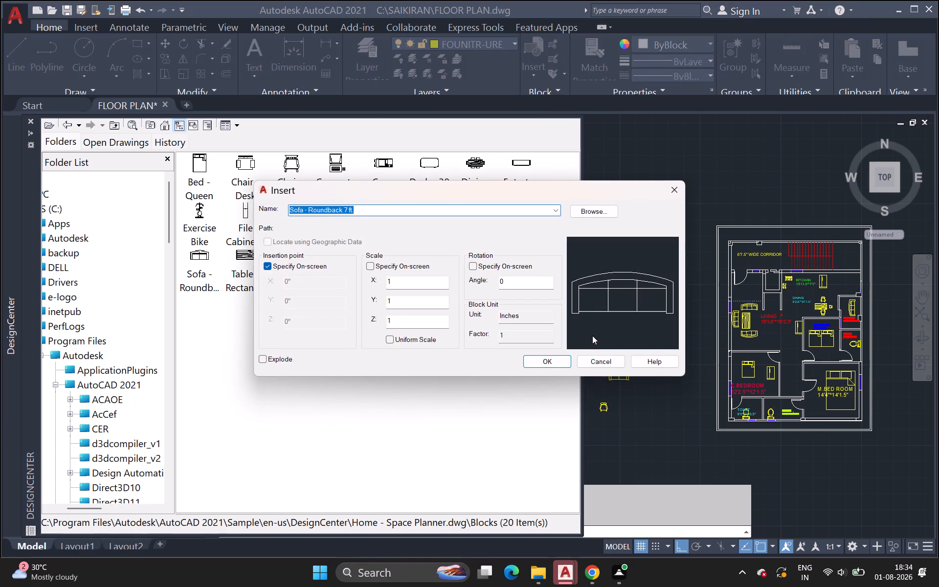
pyautogui.click(558, 363)
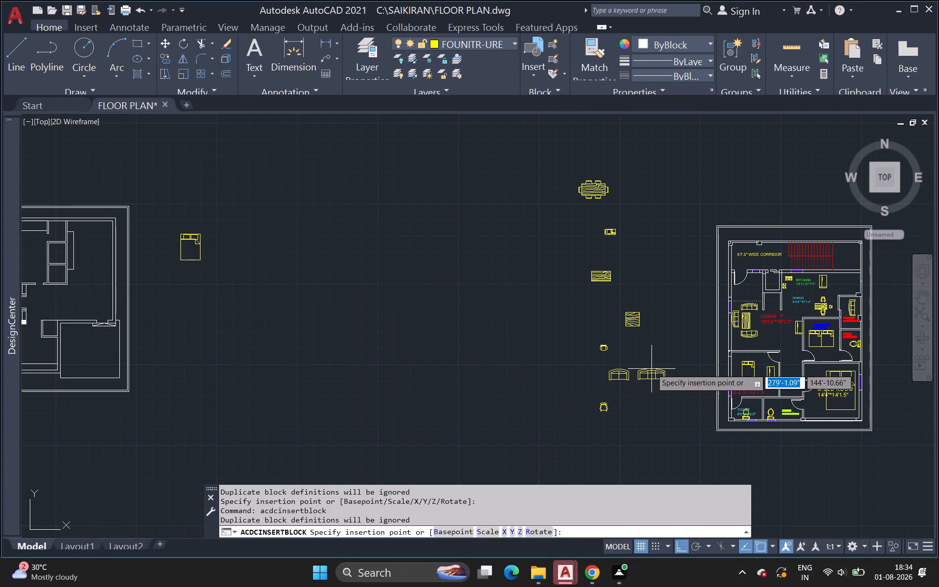
pyautogui.click(561, 319)
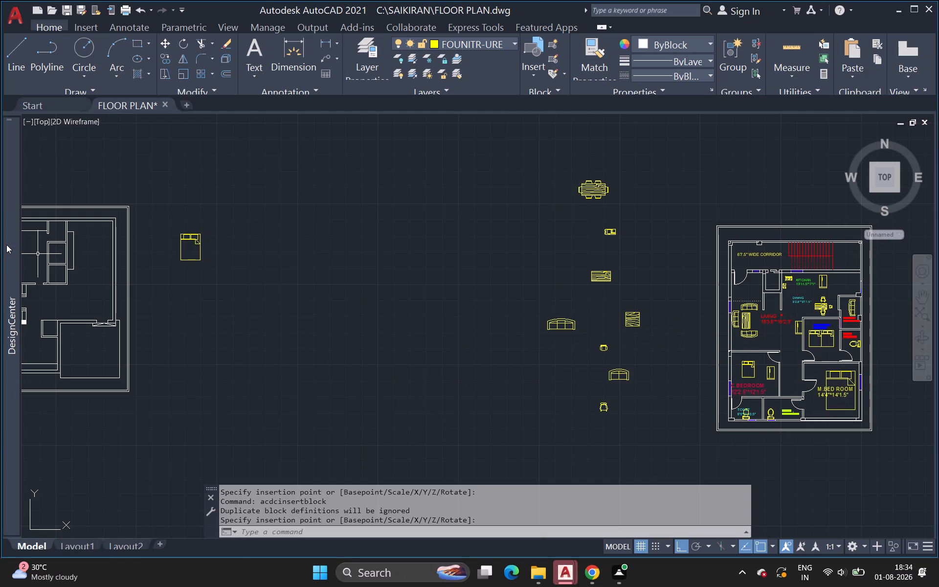
# Scale the dining set block up freehand to nearly twice its size, from a base point just below its lower chairs.
pyautogui.click(7, 244)
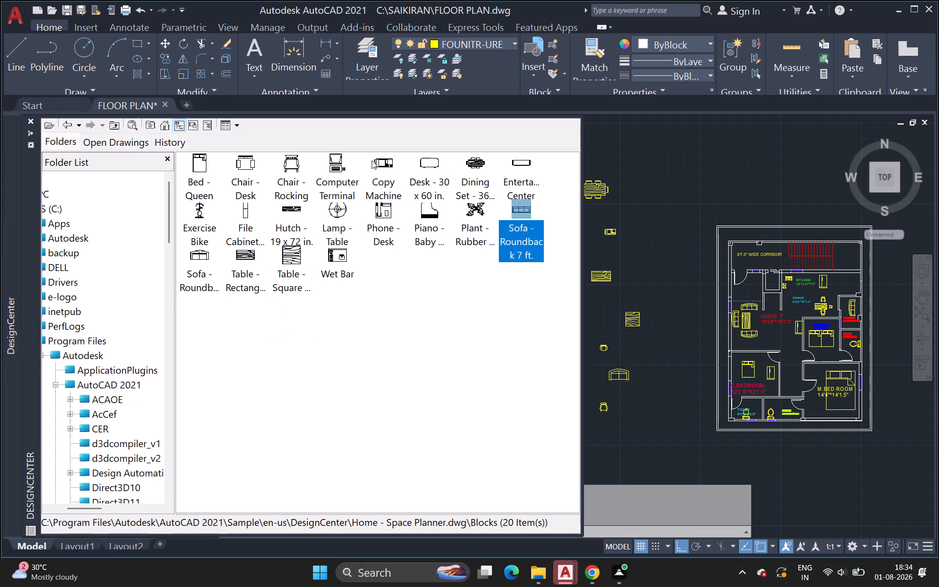
pyautogui.click(700, 193)
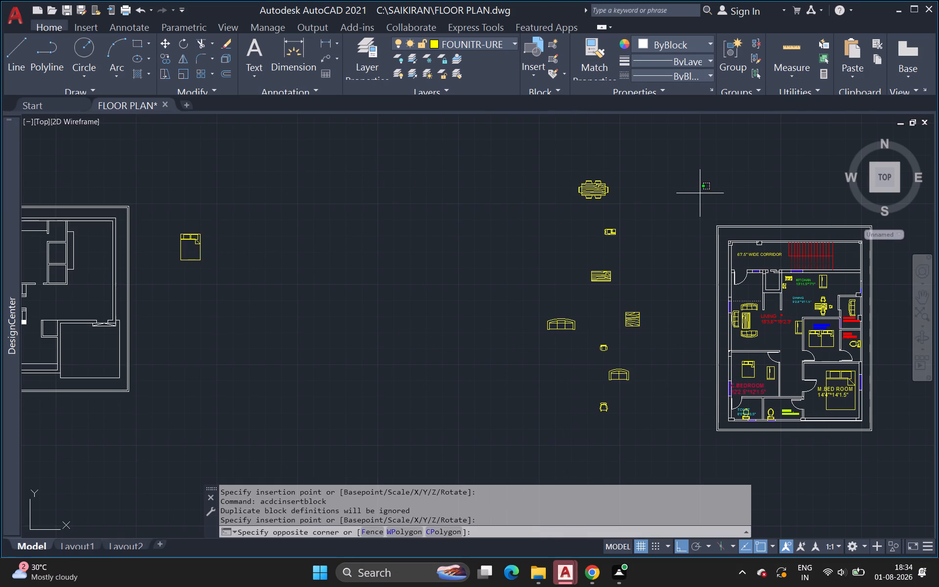
pyautogui.click(356, 210)
pyautogui.scroll(-1, 278, 288)
pyautogui.moveTo(278, 289); pyautogui.dragTo(316, 278, button='middle')
pyautogui.scroll(1, 494, 240)
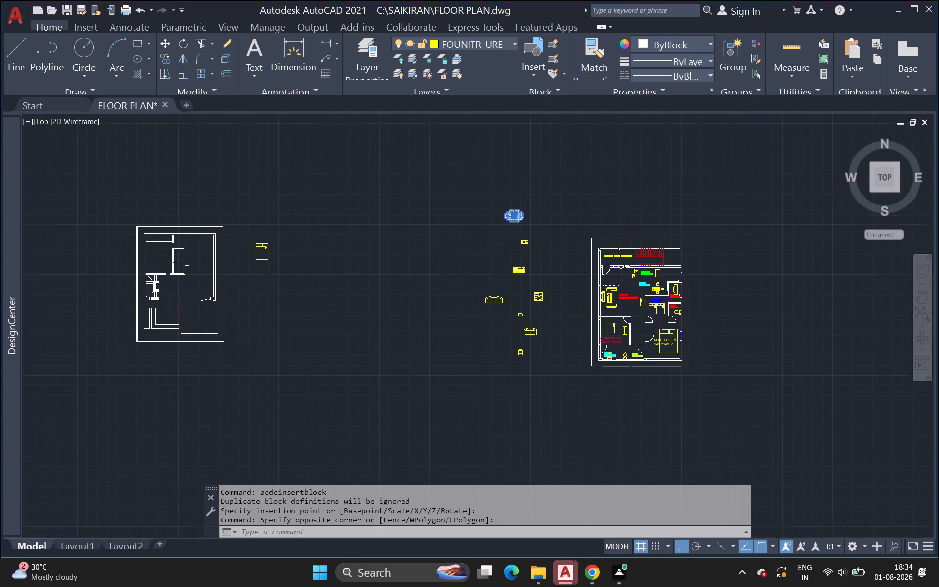
pyautogui.scroll(1, 494, 240)
pyautogui.moveTo(488, 220); pyautogui.dragTo(455, 296, button='middle')
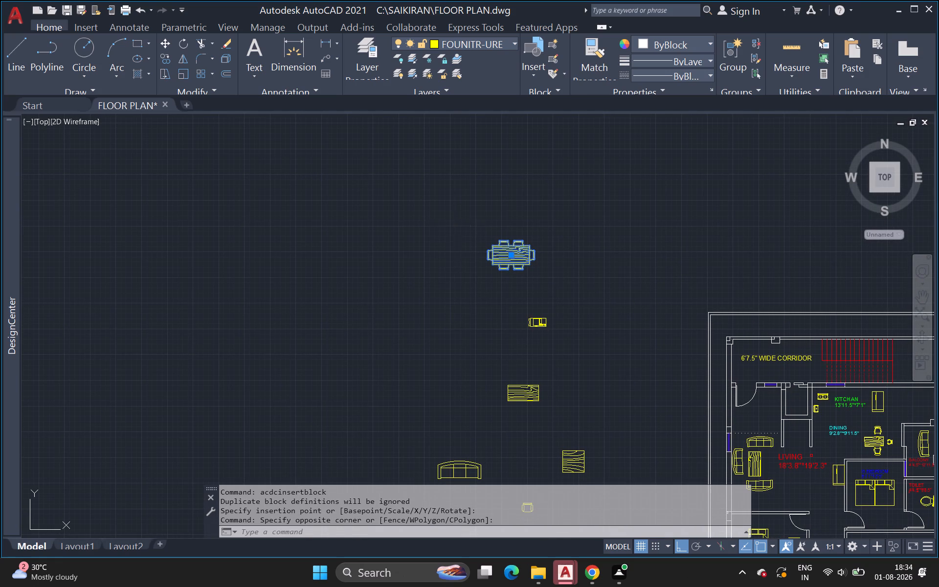
pyautogui.click(455, 226)
pyautogui.click(562, 292)
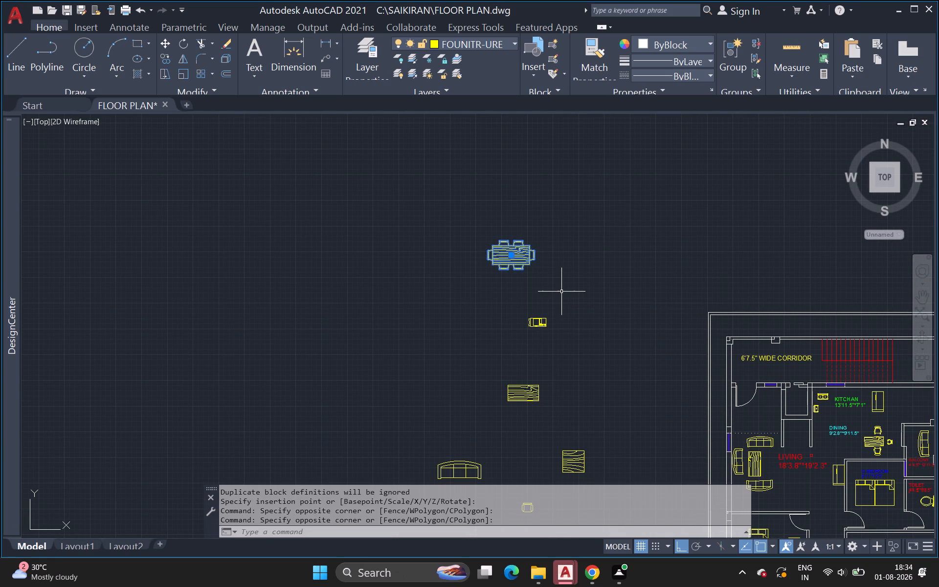
pyautogui.press('s')
pyautogui.press('c')
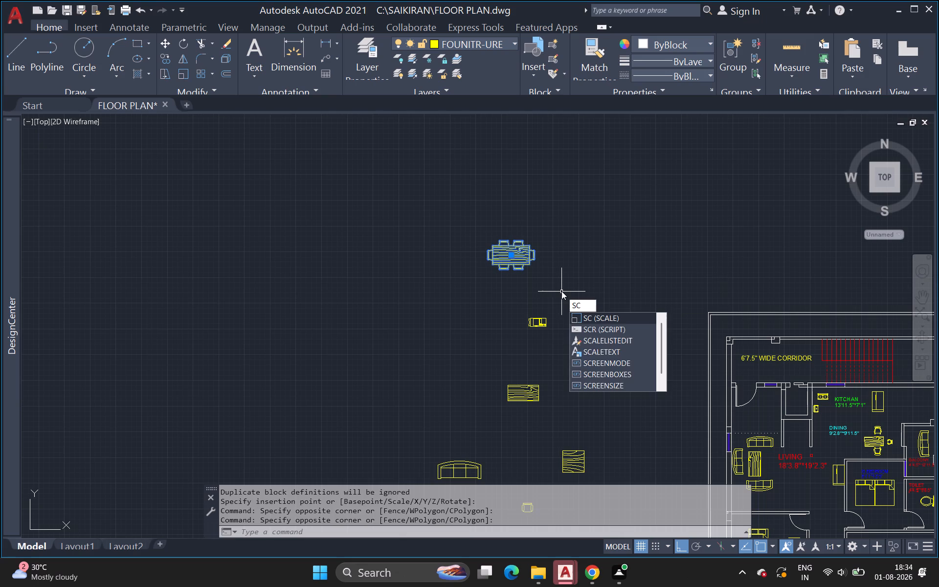
pyautogui.press('Return')
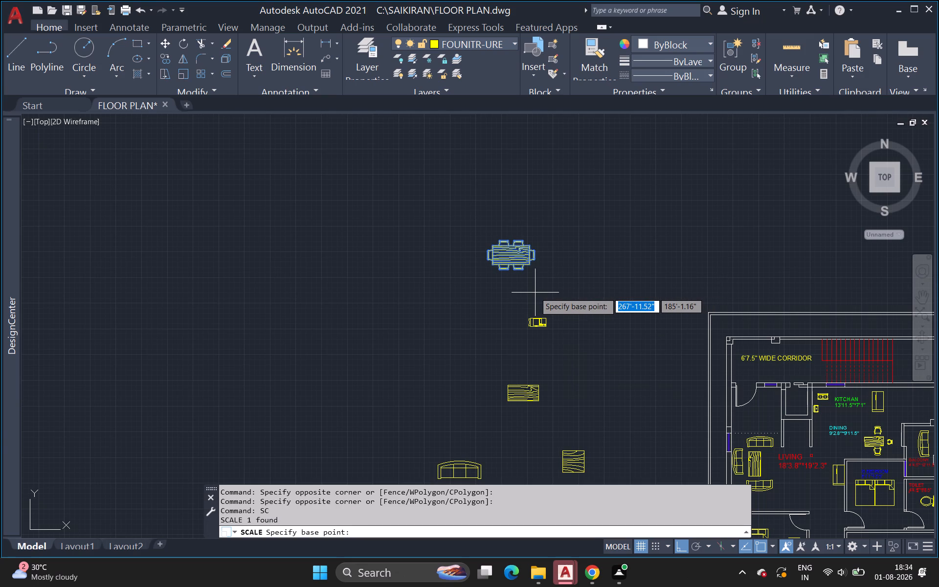
pyautogui.scroll(1, 539, 291)
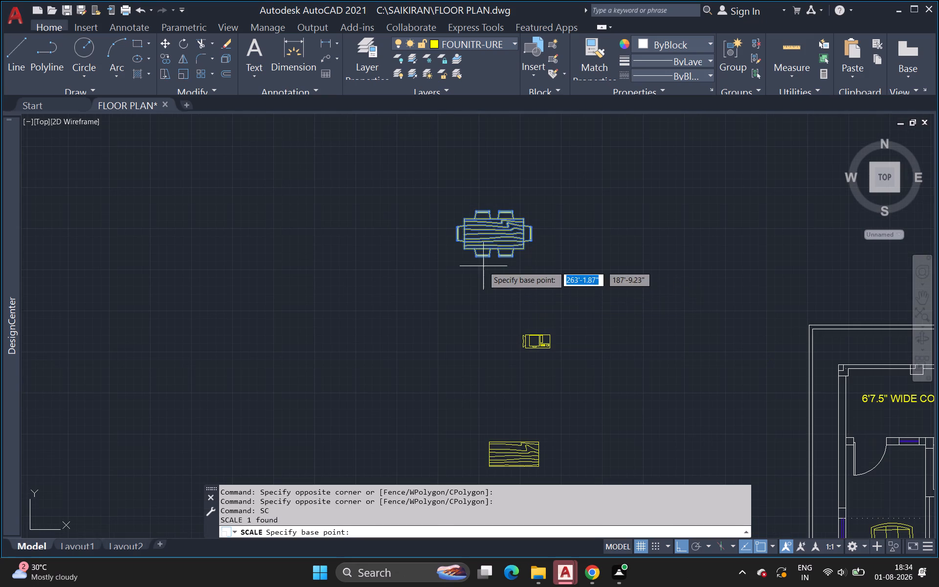
pyautogui.click(483, 260)
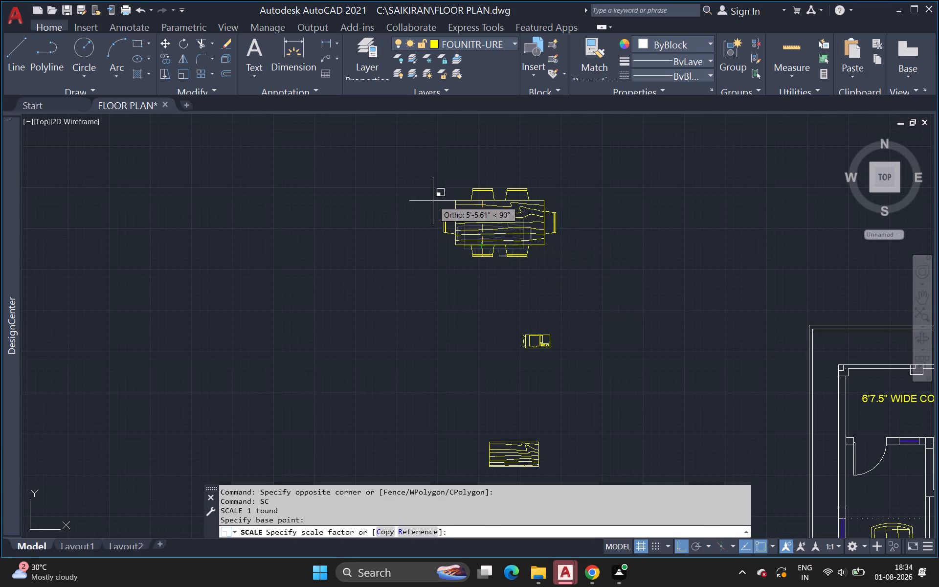
pyautogui.click(427, 189)
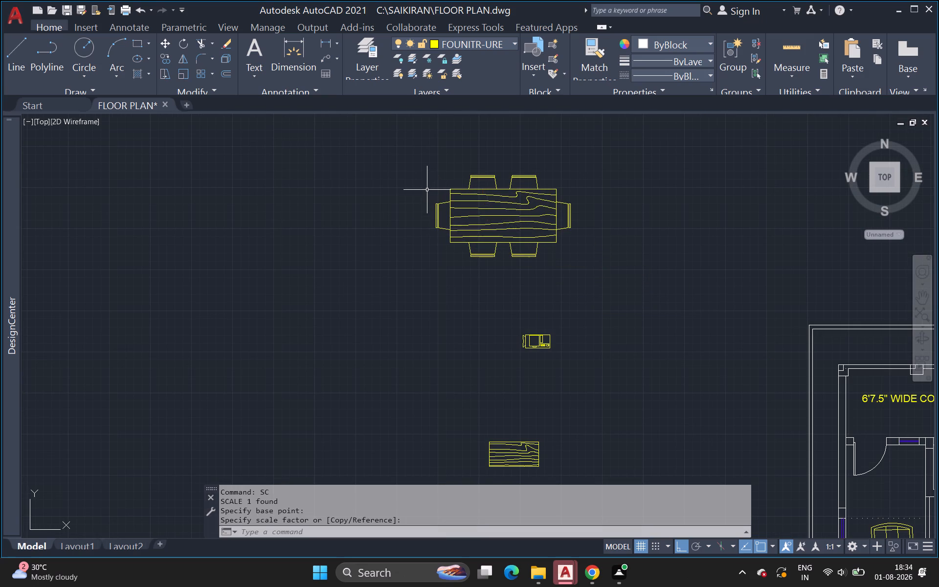
# Copy the enlarged dining set into the unfurnished floor plan with Ortho off, placing it just east of the staircase.
pyautogui.moveTo(399, 168); pyautogui.dragTo(413, 186)
pyautogui.click(623, 289)
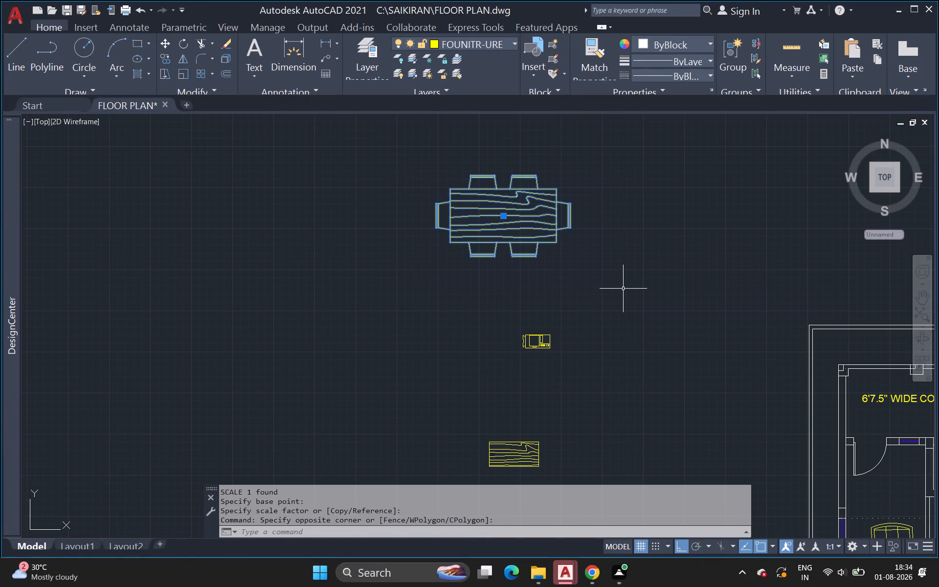
pyautogui.press('c')
pyautogui.press('o')
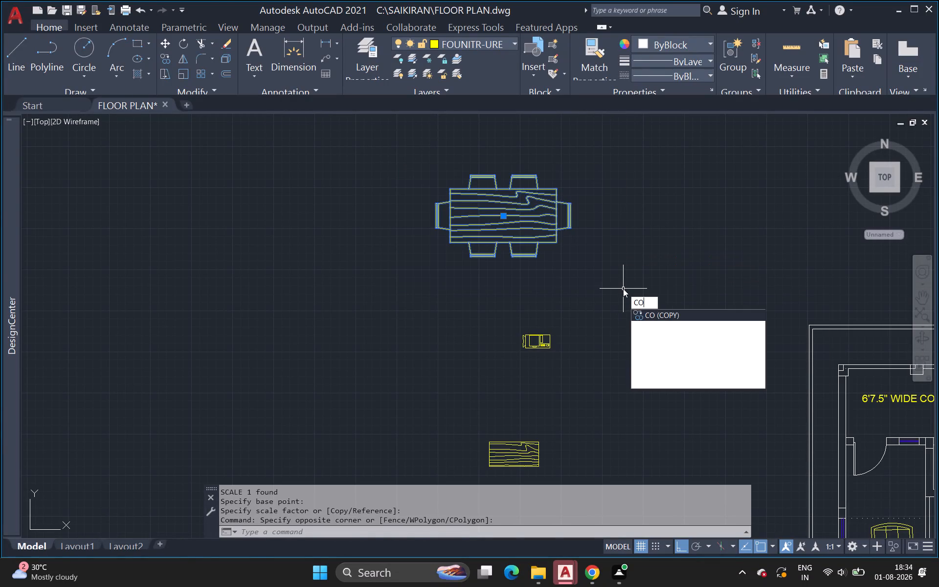
pyautogui.press('Return')
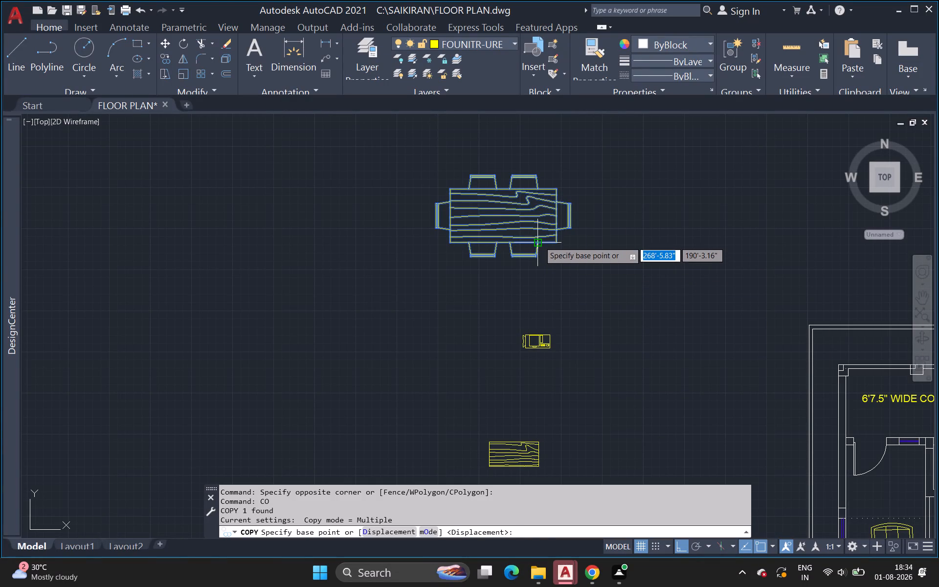
pyautogui.click(539, 242)
pyautogui.moveTo(267, 361); pyautogui.dragTo(275, 369, button='middle')
pyautogui.scroll(-2, 275, 369)
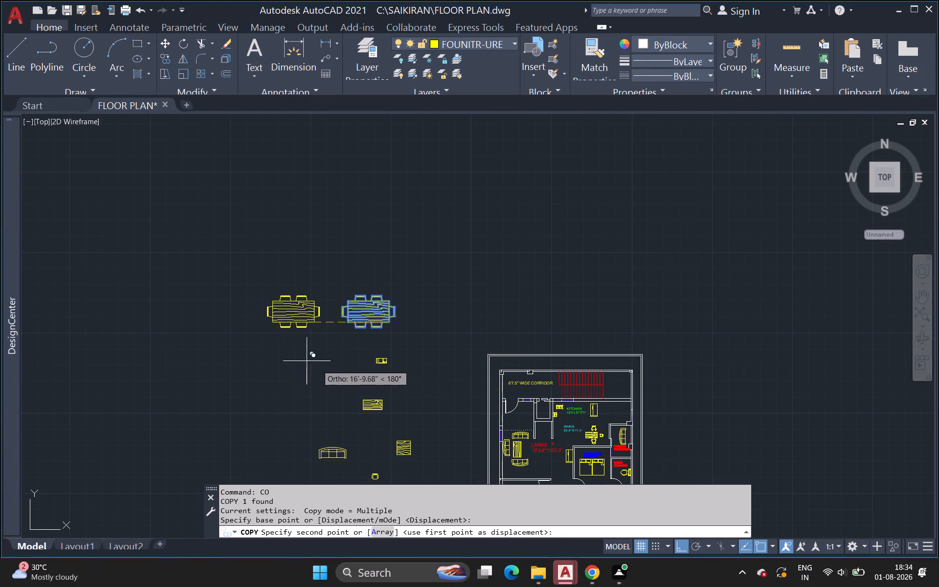
pyautogui.click(680, 544)
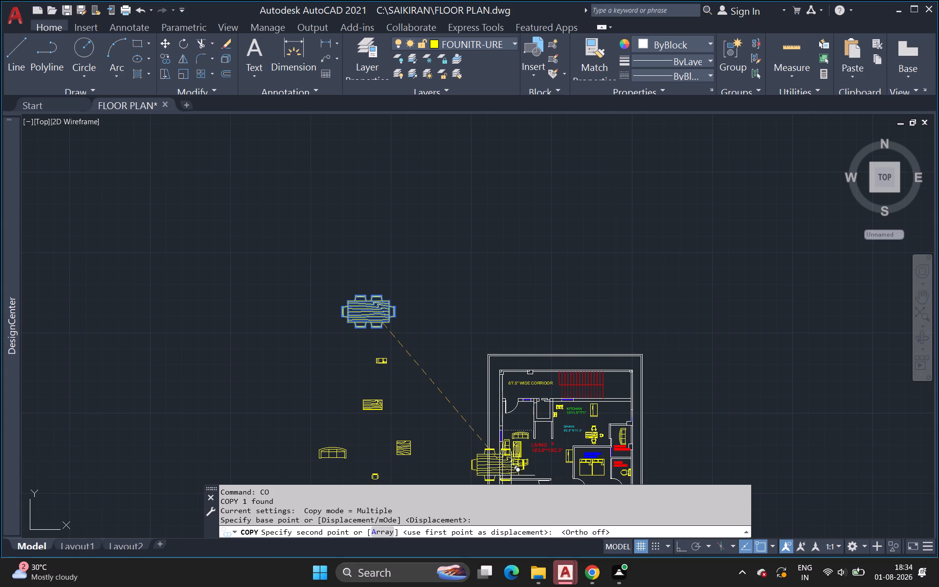
pyautogui.scroll(-1, 294, 461)
pyautogui.moveTo(292, 461); pyautogui.dragTo(319, 341, button='middle')
pyautogui.scroll(1, 319, 341)
pyautogui.moveTo(73, 326); pyautogui.dragTo(333, 341, button='middle')
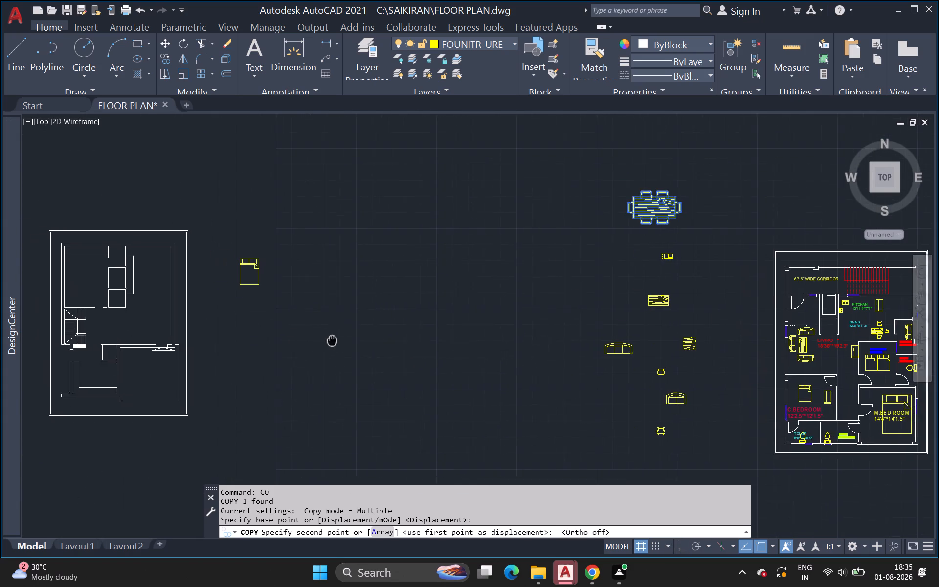
pyautogui.moveTo(333, 341); pyautogui.dragTo(336, 342, button='middle')
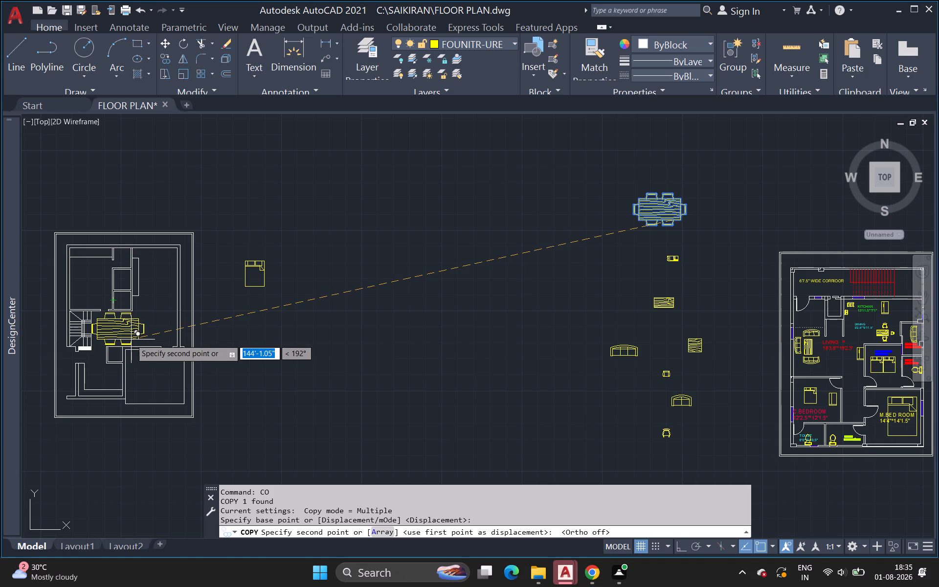
pyautogui.click(130, 340)
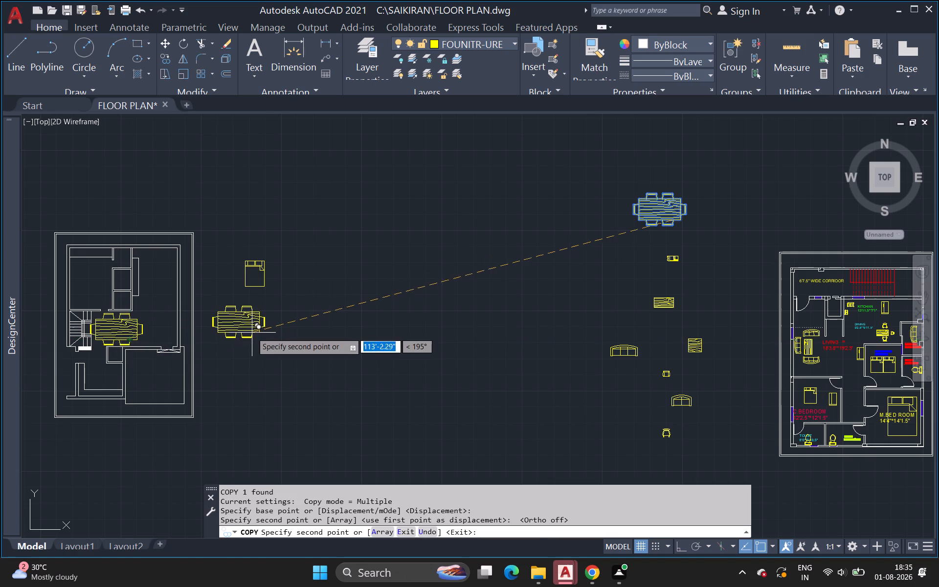
pyautogui.press('Escape')
pyautogui.scroll(2, 136, 330)
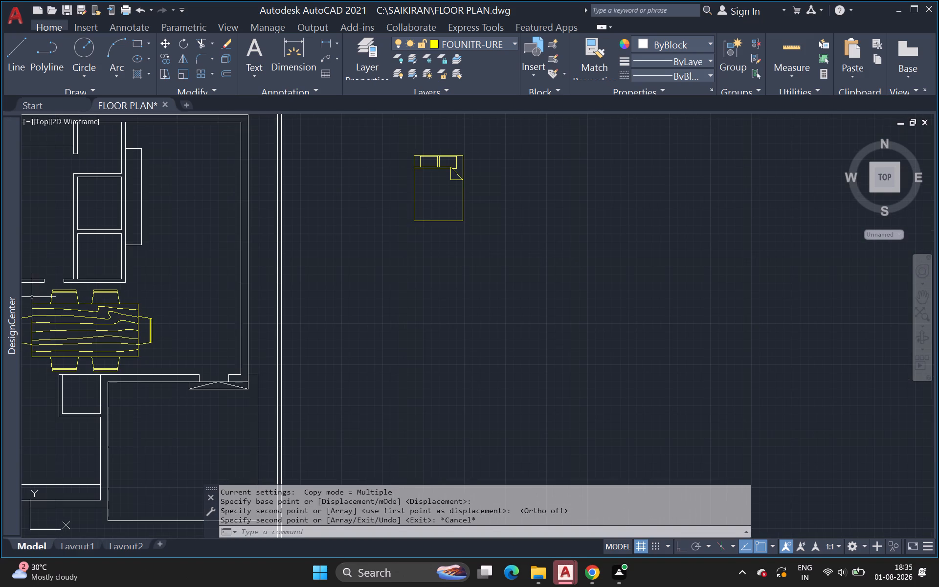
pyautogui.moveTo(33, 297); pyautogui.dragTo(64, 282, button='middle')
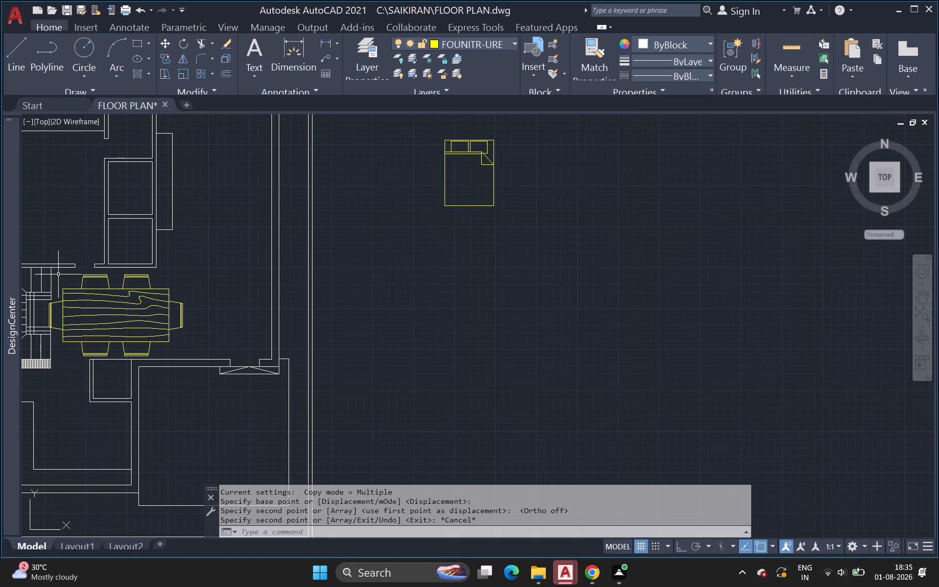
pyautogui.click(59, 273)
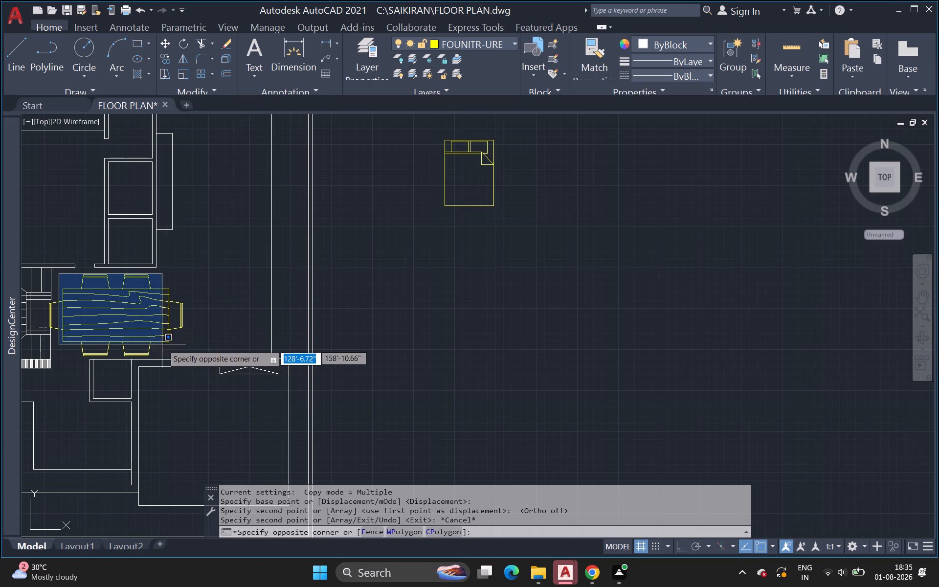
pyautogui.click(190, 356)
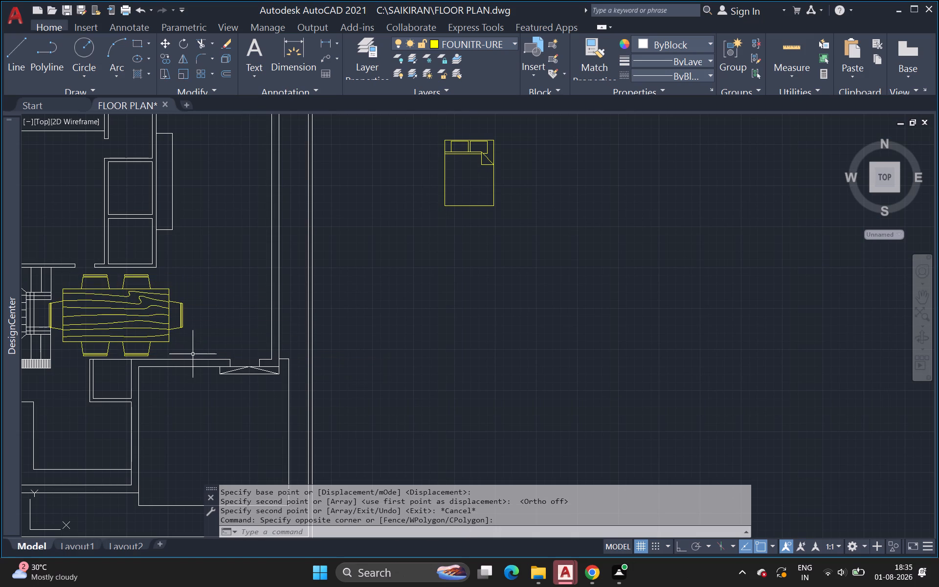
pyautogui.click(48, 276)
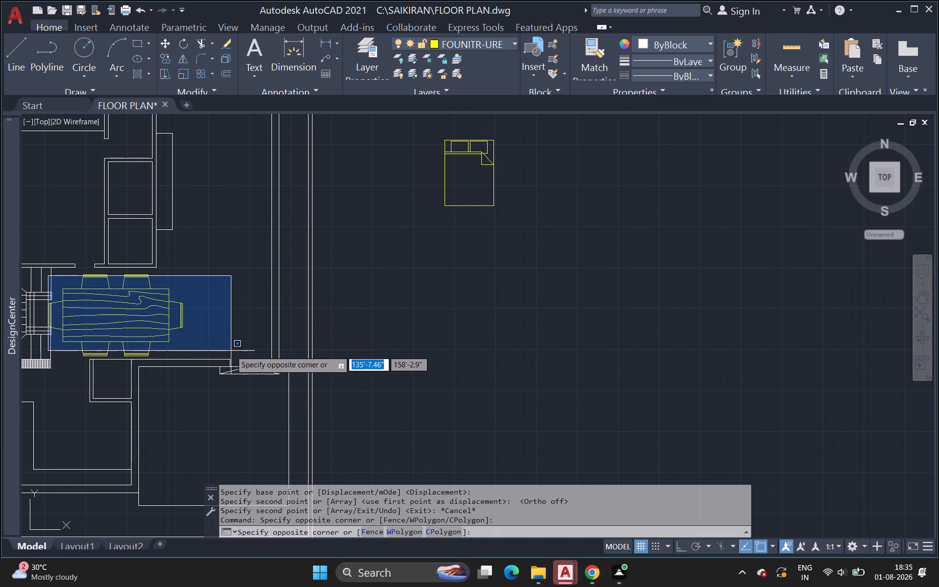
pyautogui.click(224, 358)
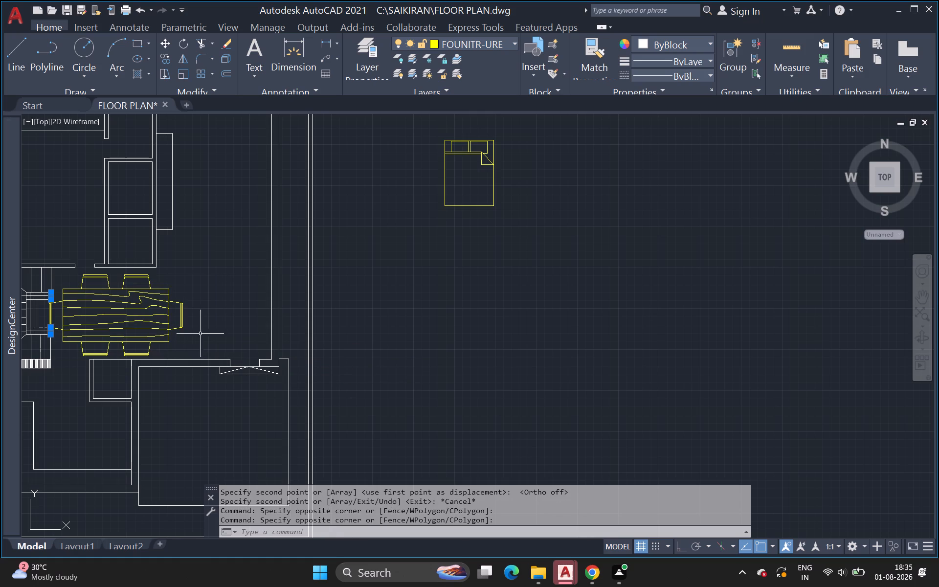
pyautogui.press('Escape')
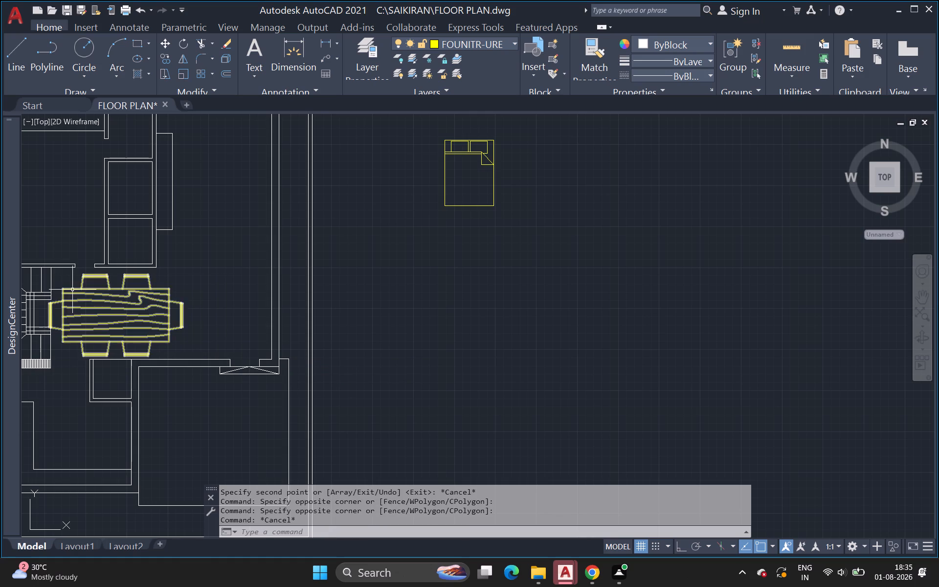
# Scale the dining set beside the staircase down freehand to slightly under half its size, from the table's lower-left corner.
pyautogui.scroll(-1, 69, 290)
pyautogui.moveTo(69, 291); pyautogui.dragTo(81, 289, button='middle')
pyautogui.scroll(1, 81, 285)
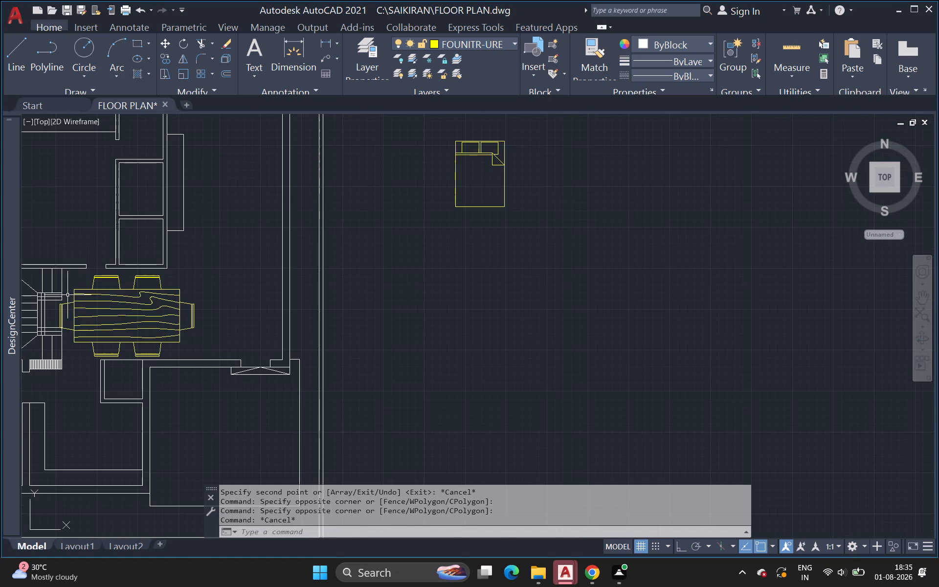
pyautogui.click(84, 298)
pyautogui.click(86, 298)
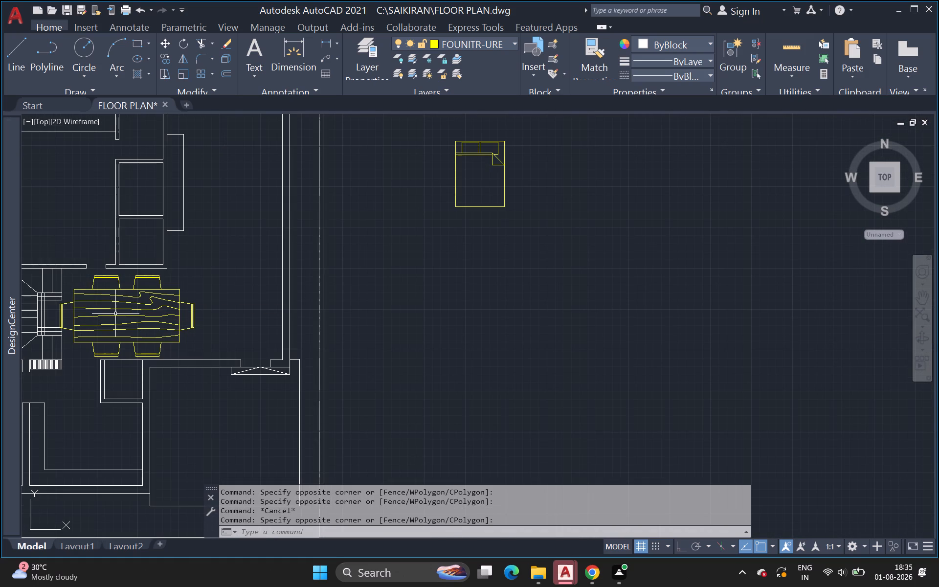
pyautogui.click(128, 315)
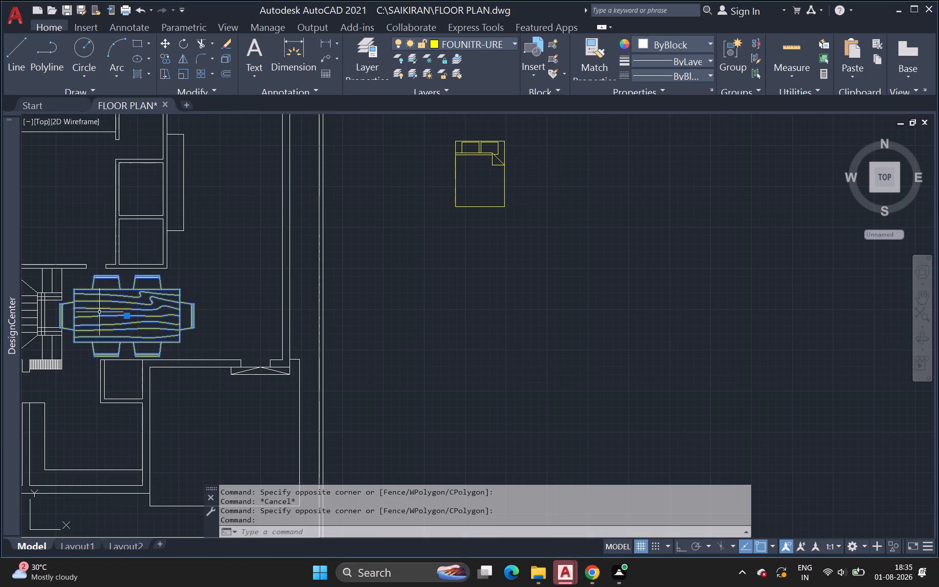
pyautogui.press('s')
pyautogui.press('c')
pyautogui.press('Return')
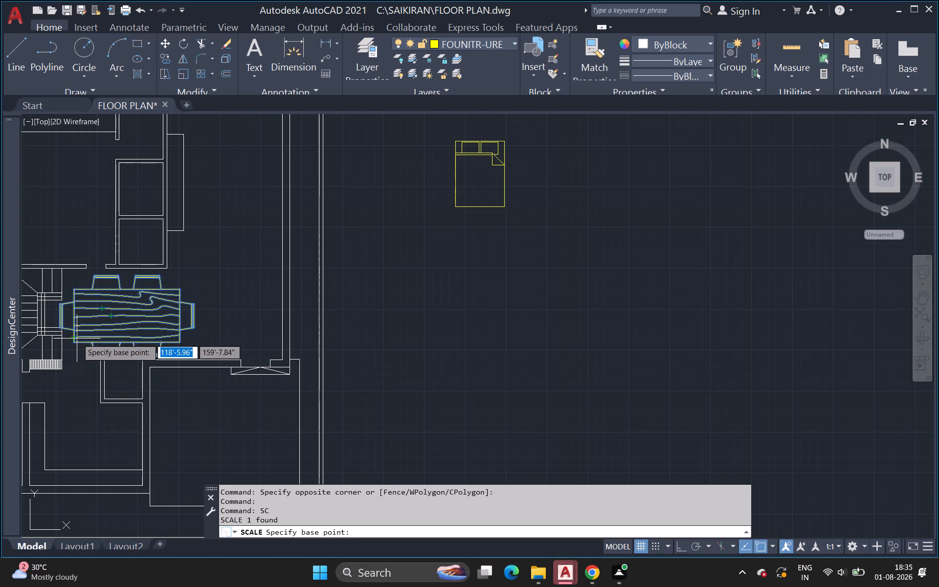
pyautogui.moveTo(73, 345); pyautogui.dragTo(74, 345)
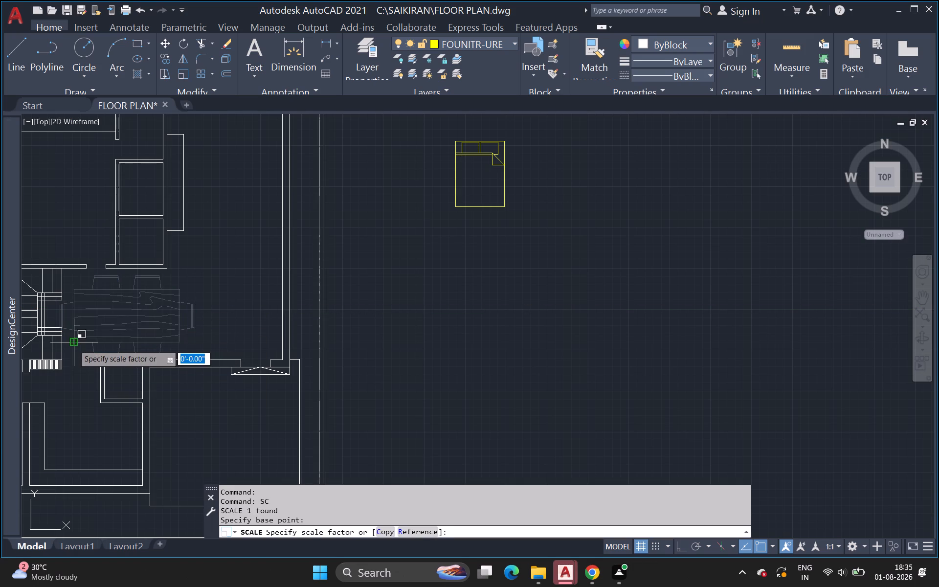
pyautogui.moveTo(74, 345); pyautogui.dragTo(89, 320)
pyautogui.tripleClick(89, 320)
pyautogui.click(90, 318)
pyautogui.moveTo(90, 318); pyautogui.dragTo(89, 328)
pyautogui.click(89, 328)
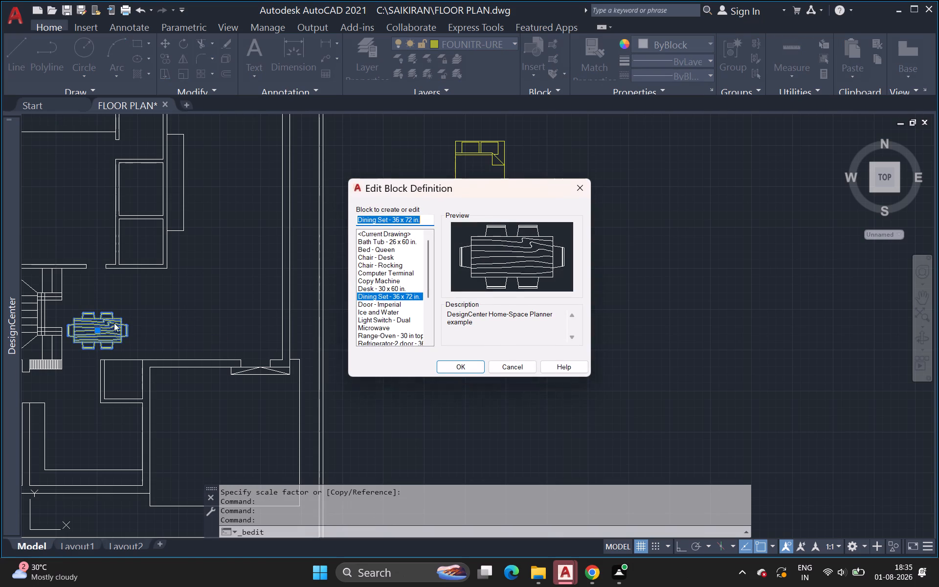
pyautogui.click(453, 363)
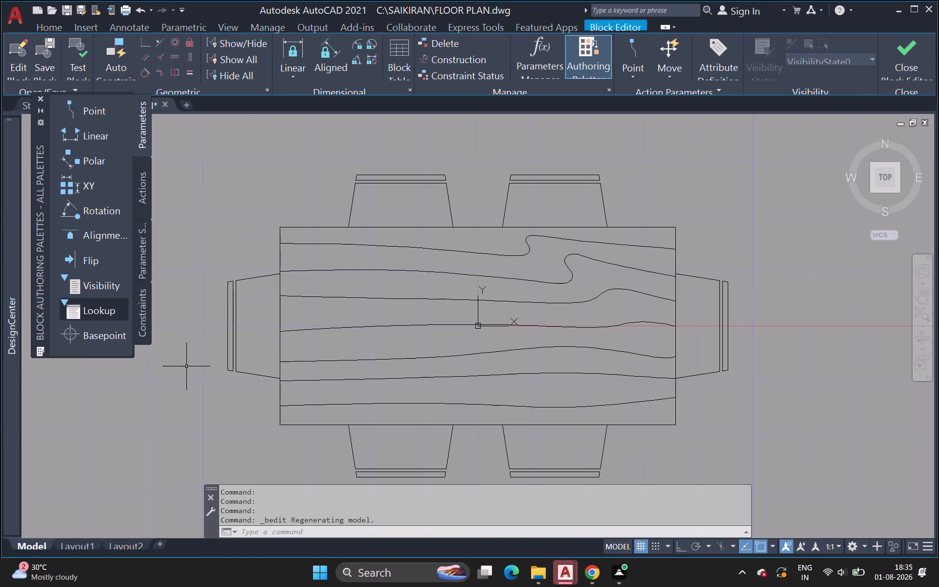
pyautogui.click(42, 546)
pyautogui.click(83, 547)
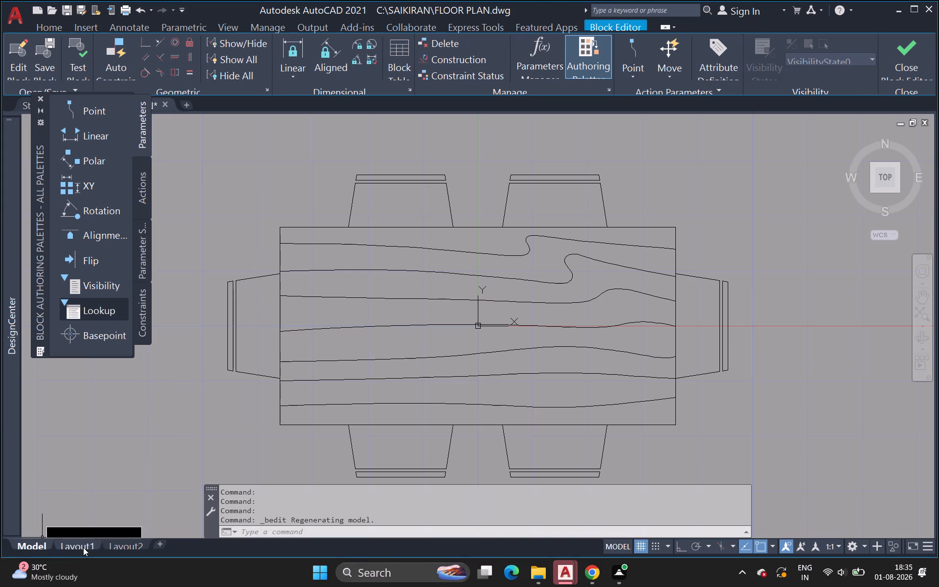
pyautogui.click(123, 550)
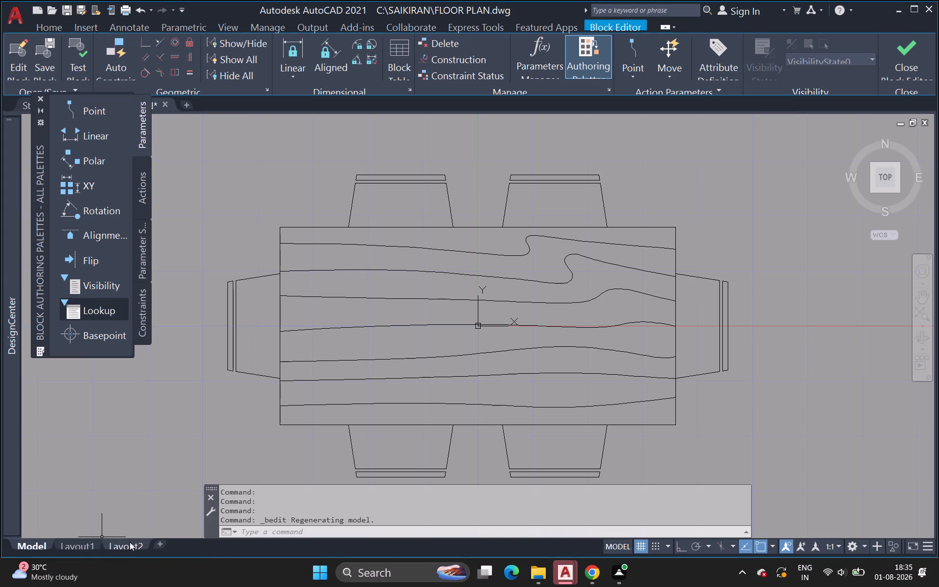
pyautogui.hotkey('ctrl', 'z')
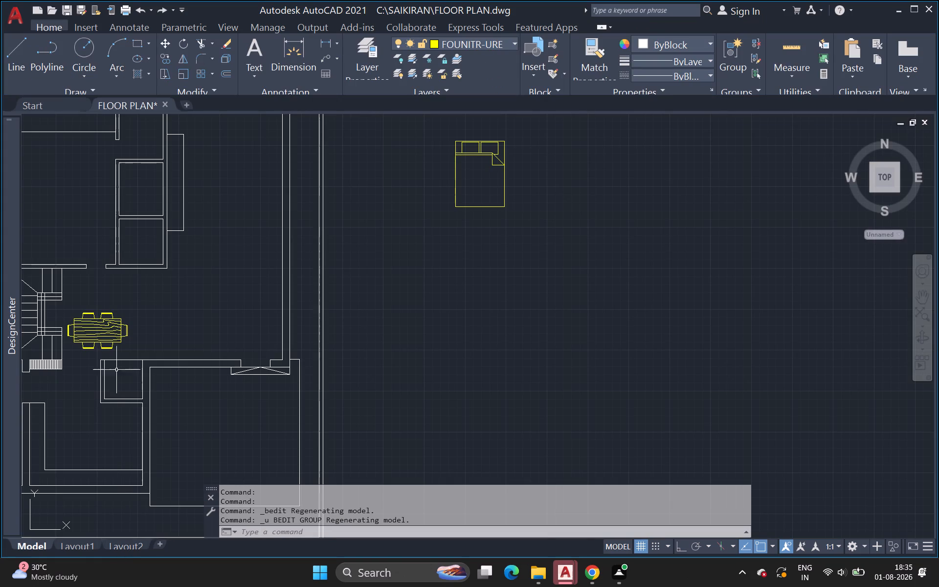
# Move the reduced dining set slightly north so it sits midway along the east side of the staircase.
pyautogui.click(111, 322)
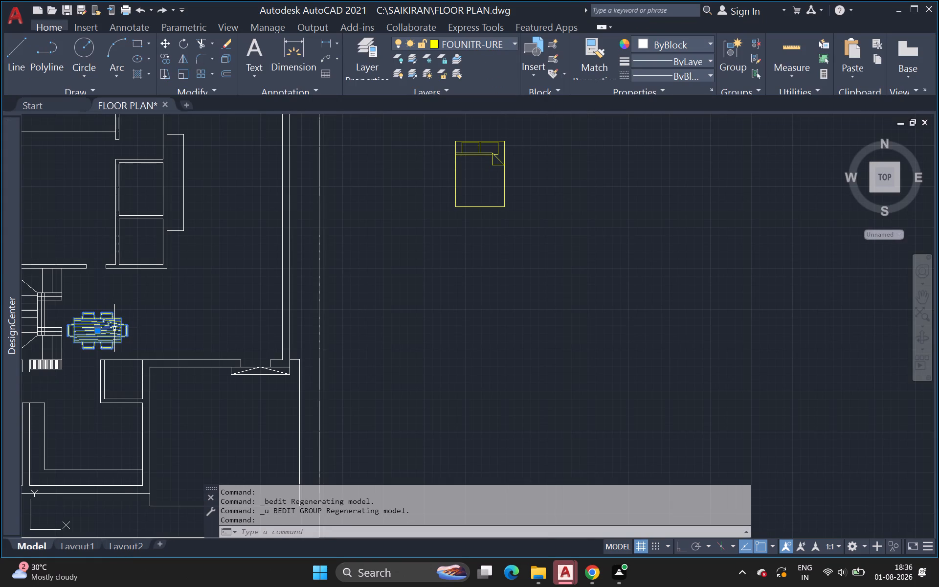
pyautogui.press('m')
pyautogui.press('space')
pyautogui.click(112, 330)
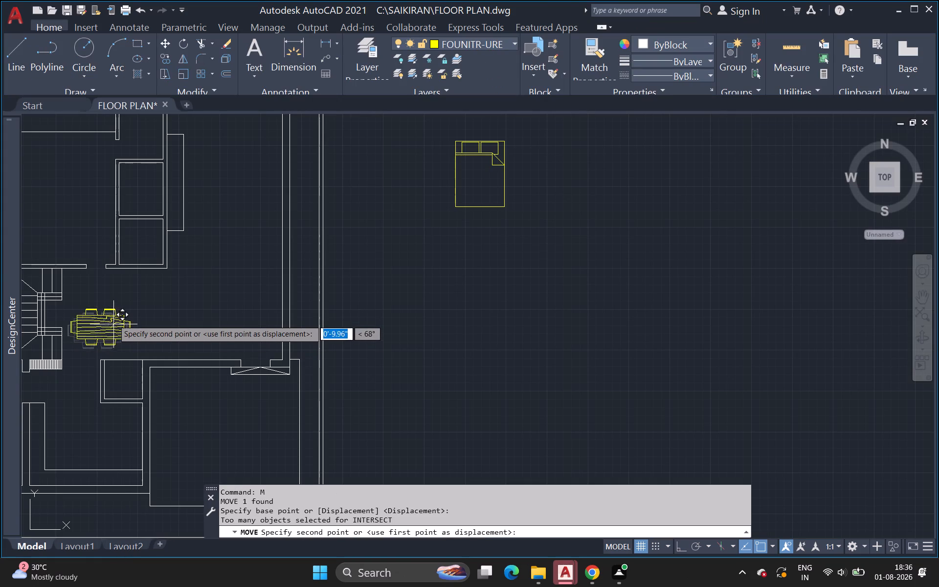
pyautogui.click(115, 312)
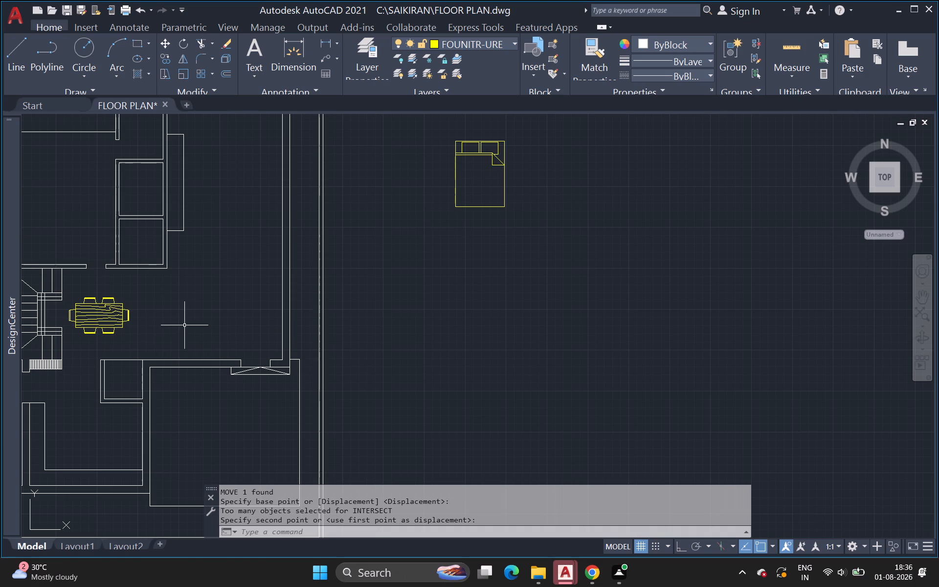
# Move the eight loose furniture blocks beside the reference plan about 90 ft west, next to the unfurnished floor plan.
pyautogui.moveTo(183, 331); pyautogui.dragTo(165, 352, button='middle')
pyautogui.scroll(-1, 181, 335)
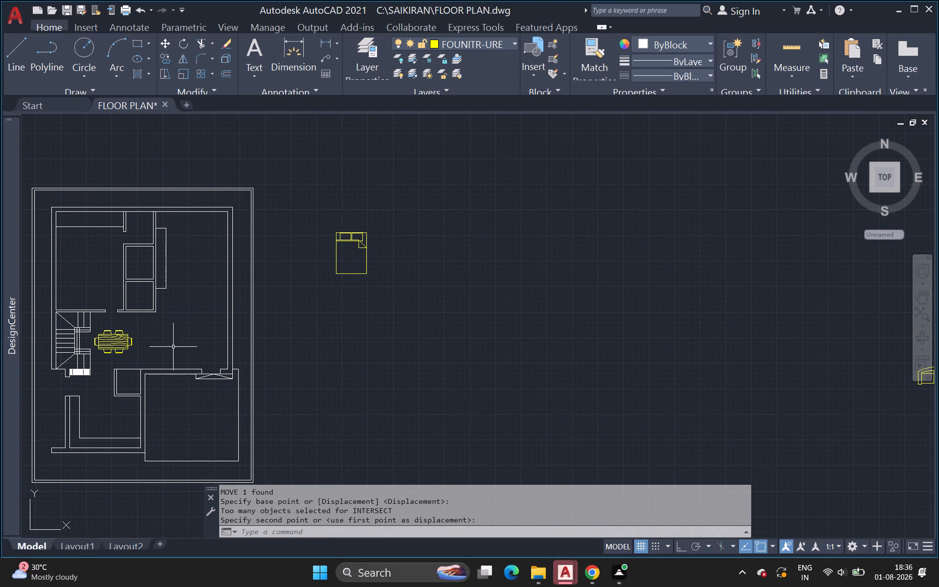
pyautogui.moveTo(177, 342); pyautogui.dragTo(45, 350, button='middle')
pyautogui.scroll(-2, 360, 361)
pyautogui.moveTo(360, 362); pyautogui.dragTo(219, 344, button='middle')
pyautogui.moveTo(342, 206); pyautogui.dragTo(343, 213)
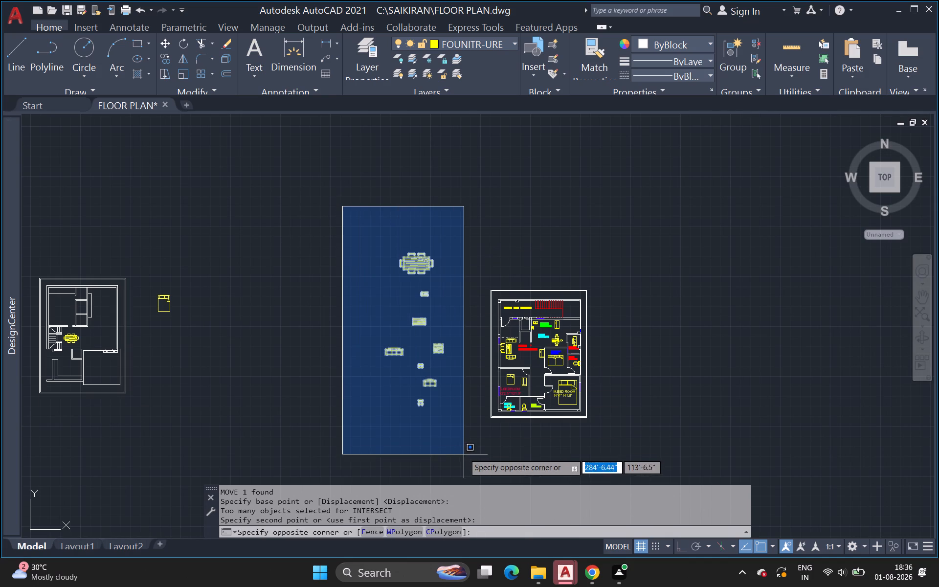
pyautogui.click(473, 440)
pyautogui.write('M')
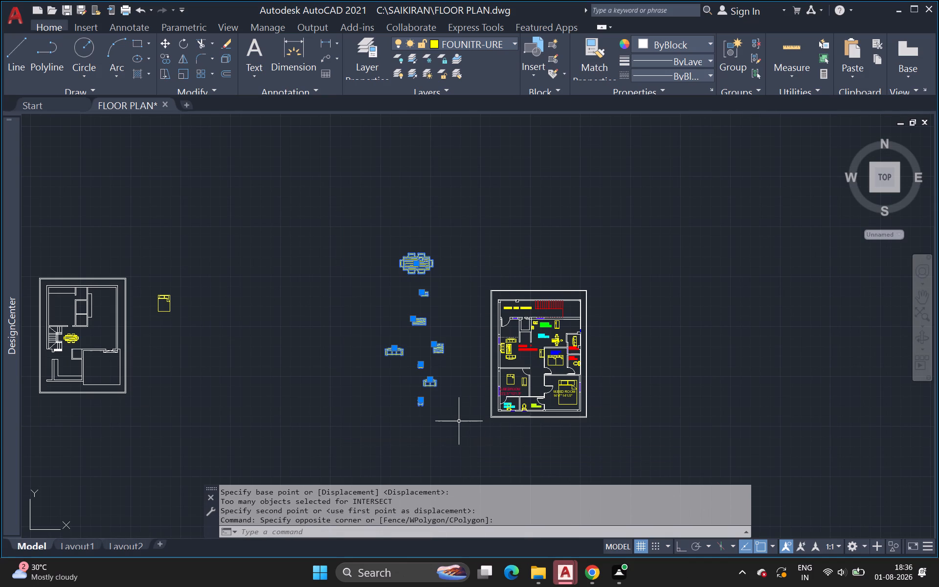
pyautogui.press('space')
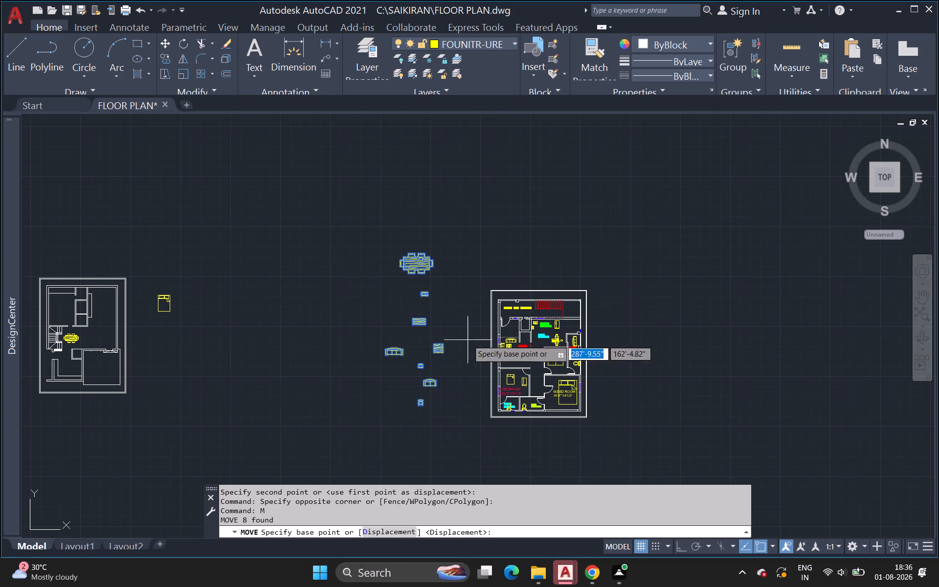
pyautogui.click(442, 347)
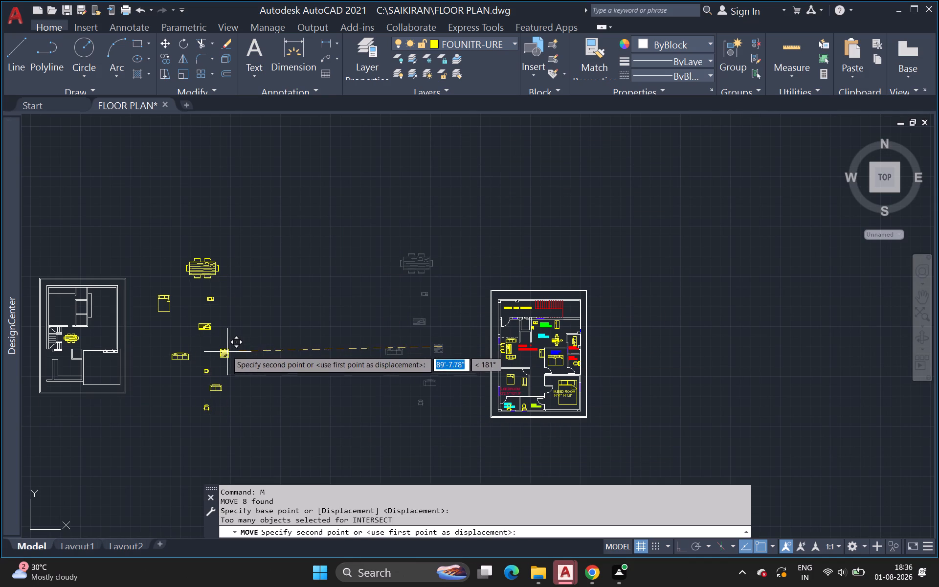
pyautogui.click(226, 350)
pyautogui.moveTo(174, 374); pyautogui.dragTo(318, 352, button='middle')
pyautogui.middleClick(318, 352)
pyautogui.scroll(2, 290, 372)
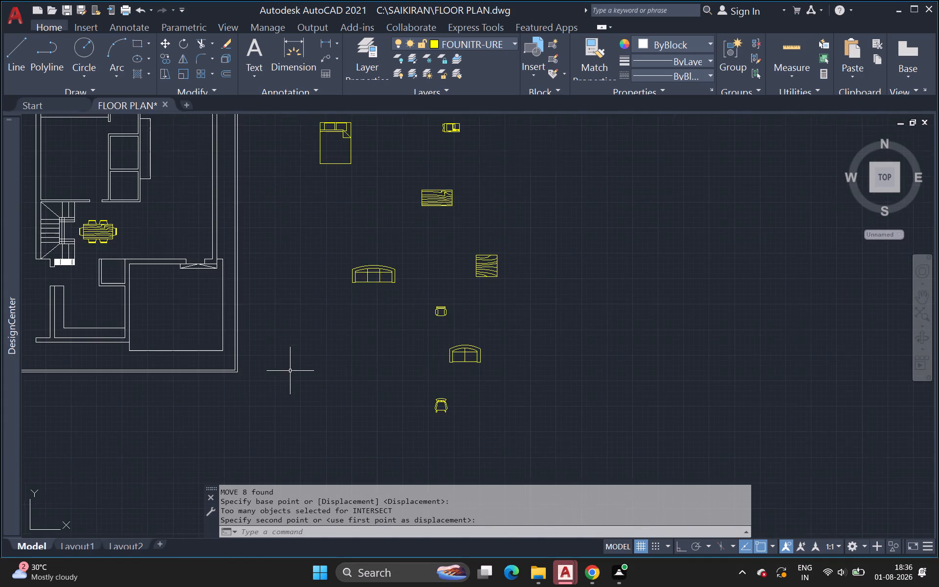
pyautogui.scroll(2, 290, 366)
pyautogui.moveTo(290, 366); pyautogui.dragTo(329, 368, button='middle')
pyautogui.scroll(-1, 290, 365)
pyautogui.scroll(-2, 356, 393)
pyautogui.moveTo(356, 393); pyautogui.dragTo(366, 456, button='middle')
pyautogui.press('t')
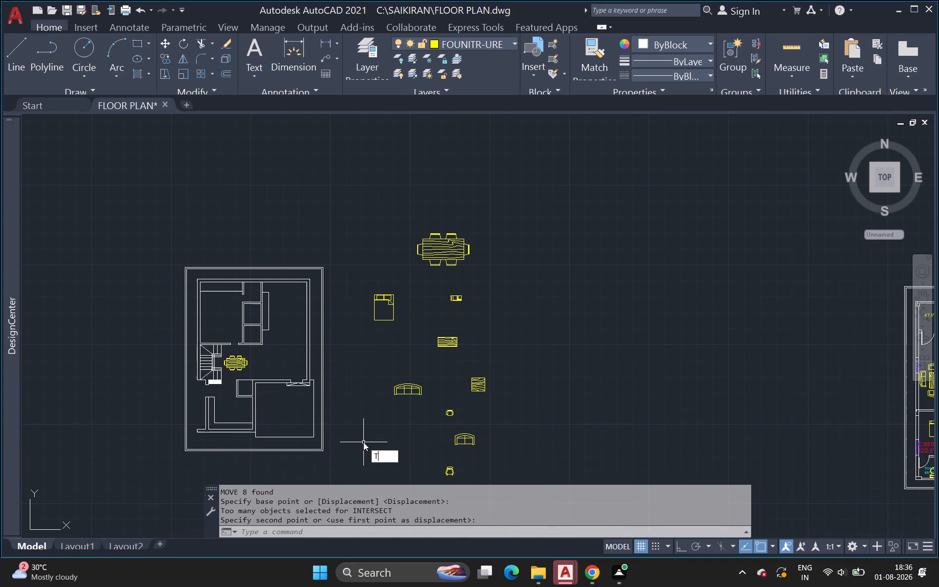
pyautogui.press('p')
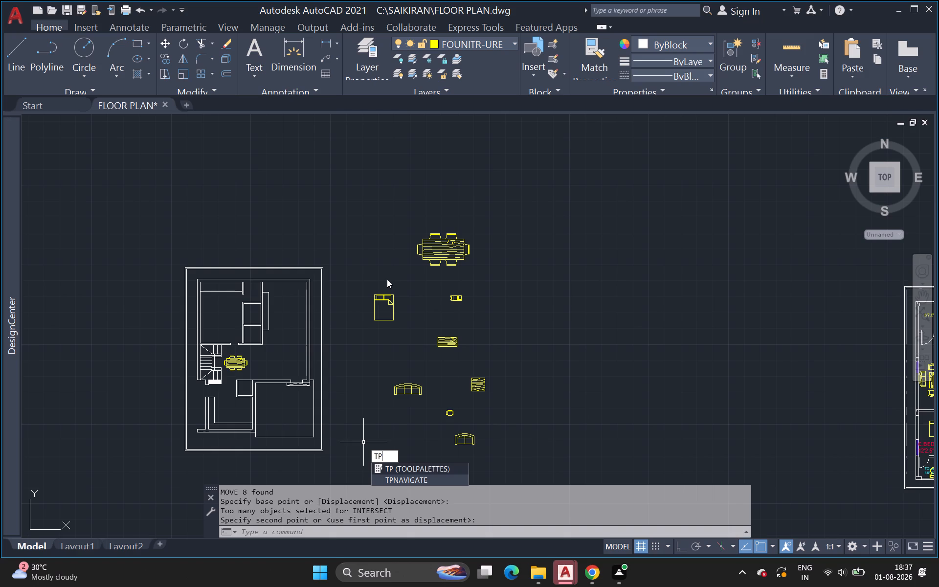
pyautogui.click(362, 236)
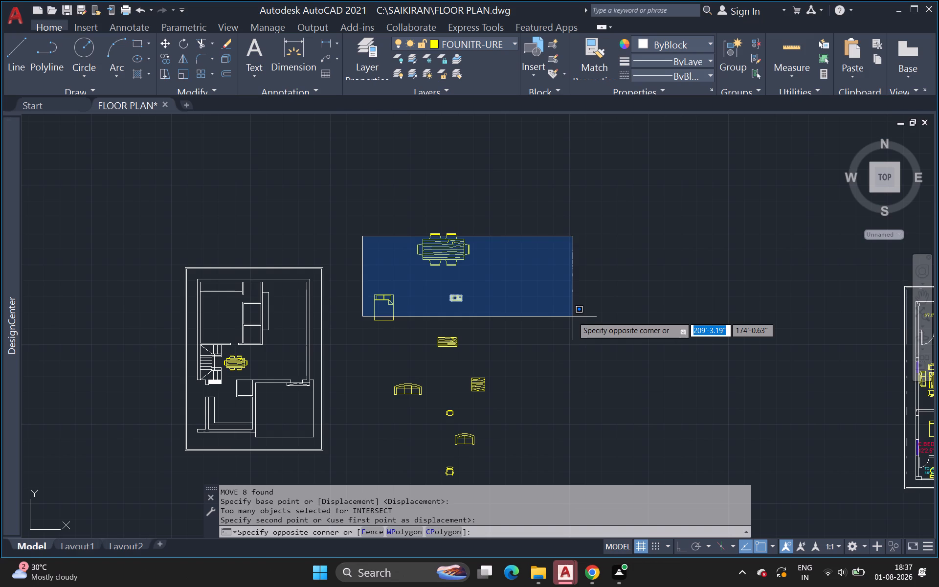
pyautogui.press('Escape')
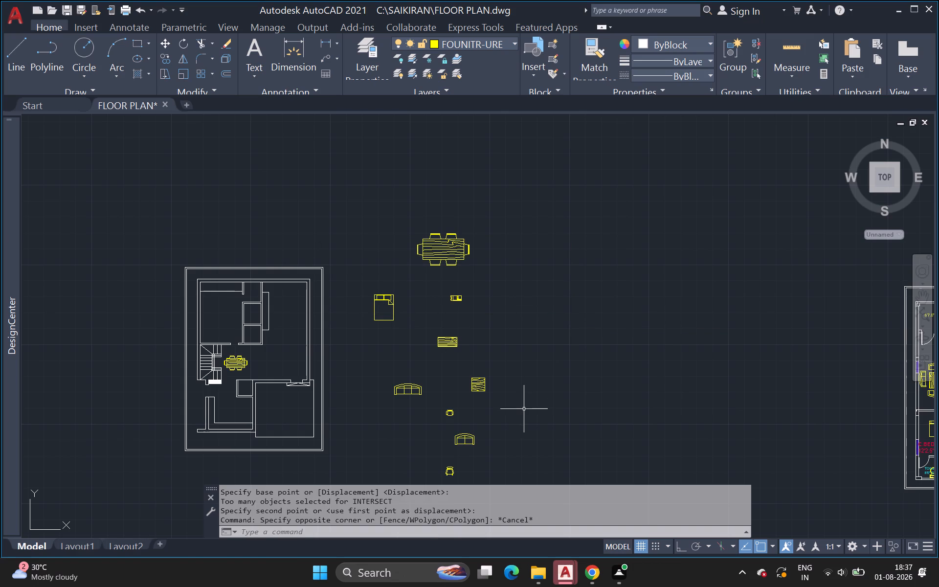
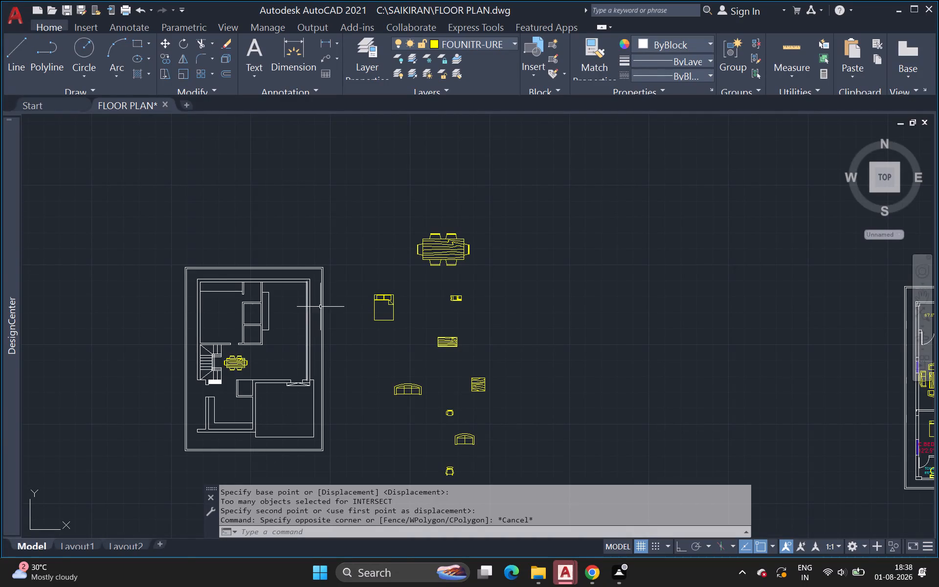
# Rotate the loose bed block beside the floor plan 90° counterclockwise about its lower-right corner.
pyautogui.click(366, 283)
pyautogui.click(415, 336)
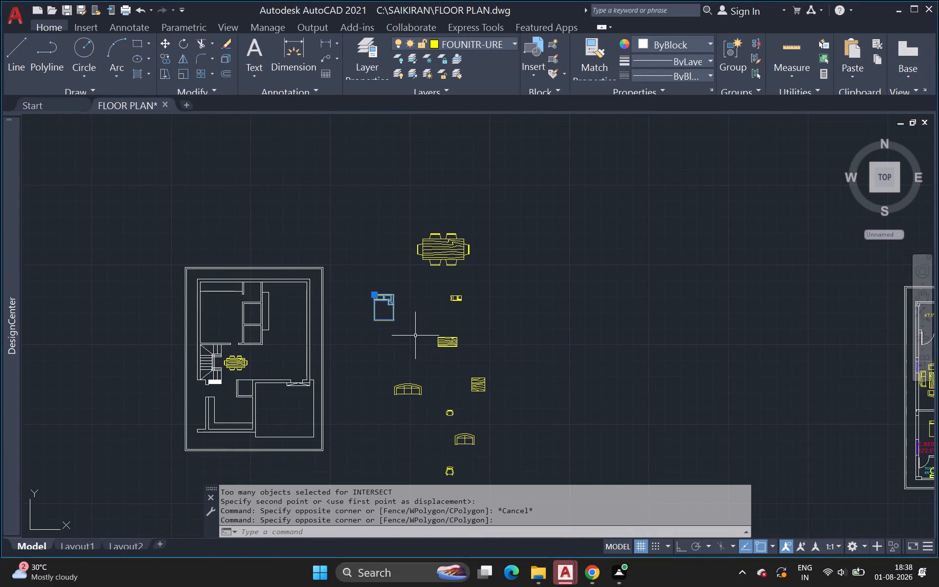
pyautogui.write('RO')
pyautogui.press('Return')
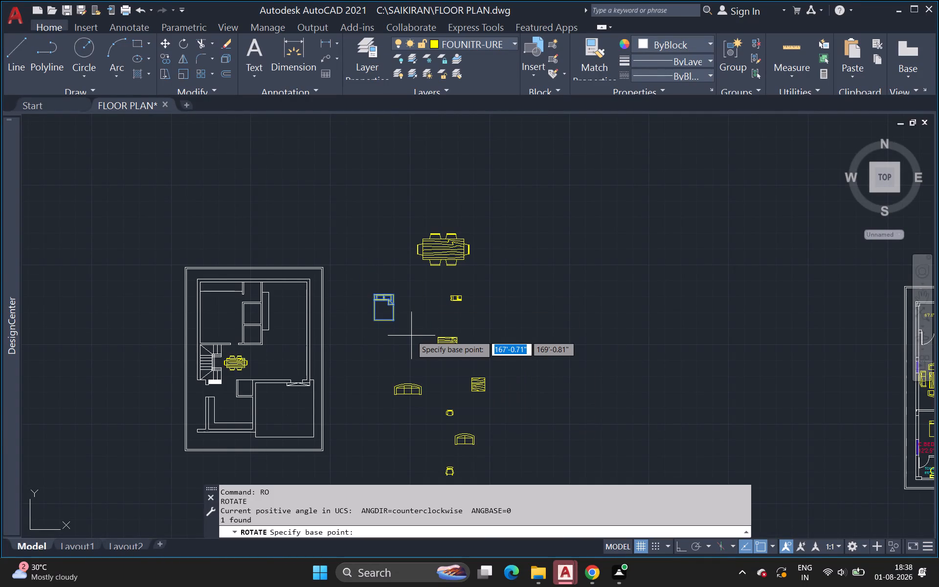
pyautogui.click(394, 321)
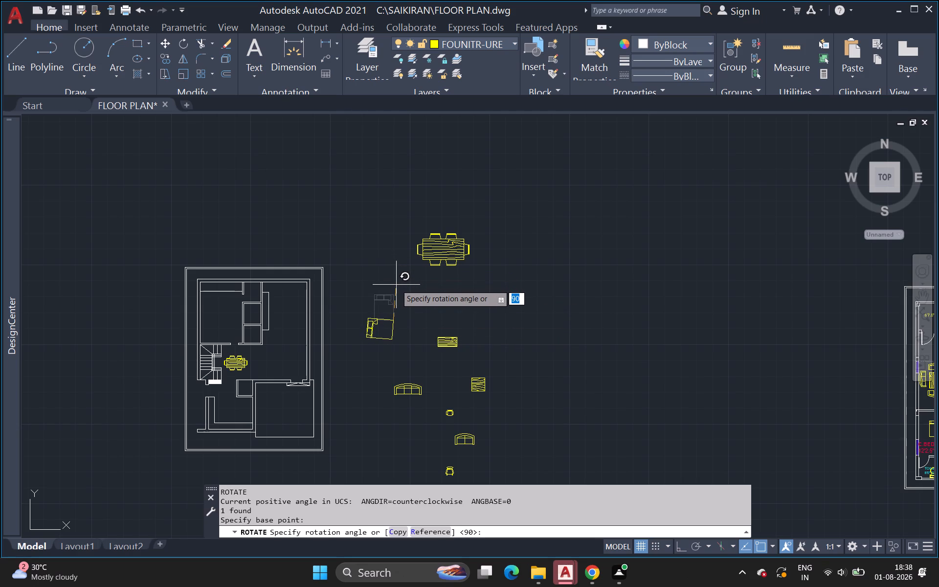
pyautogui.click(393, 158)
# Scale the rotated bed block down to about 0.7 of its size from its lower-left corner.
pyautogui.scroll(1, 379, 309)
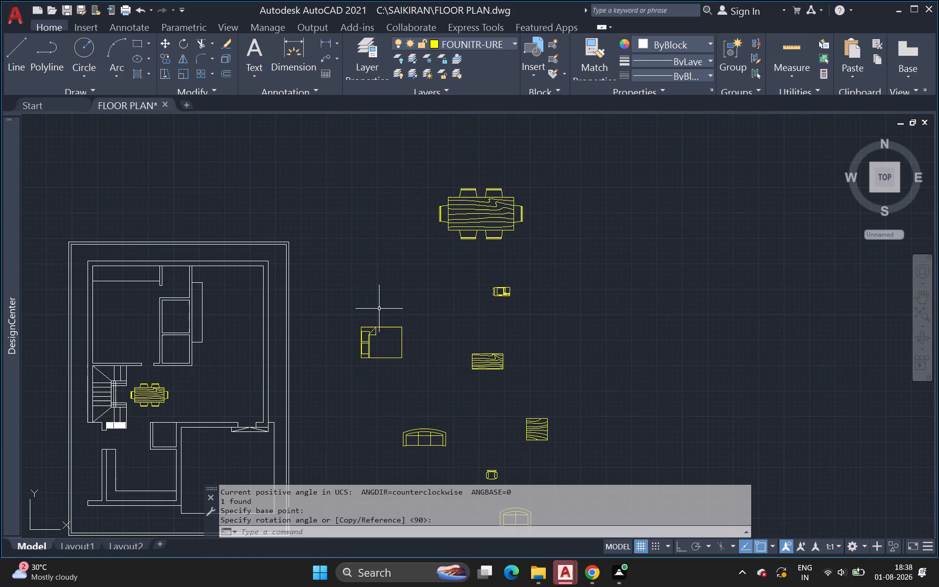
pyautogui.moveTo(353, 313); pyautogui.dragTo(353, 329)
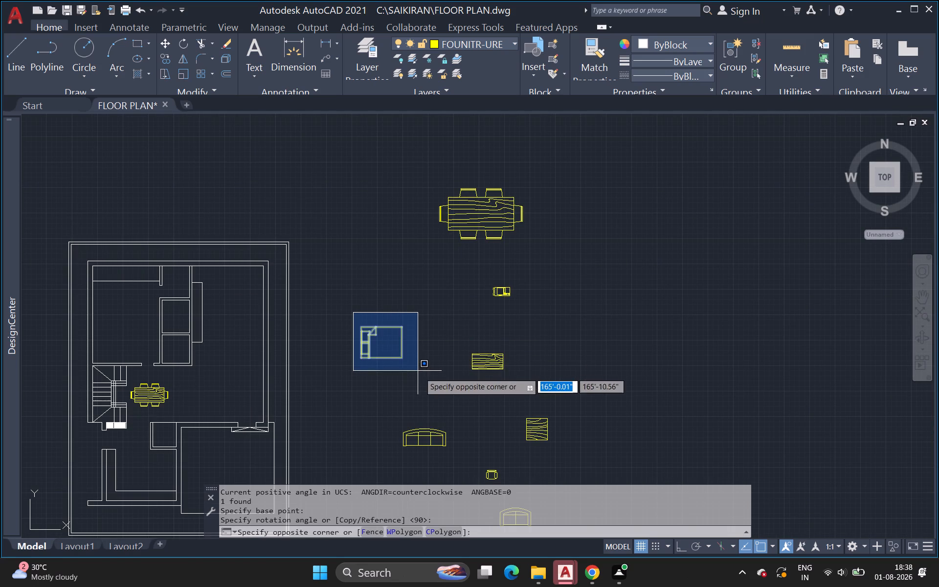
pyautogui.click(421, 375)
pyautogui.write('SC')
pyautogui.press('Return')
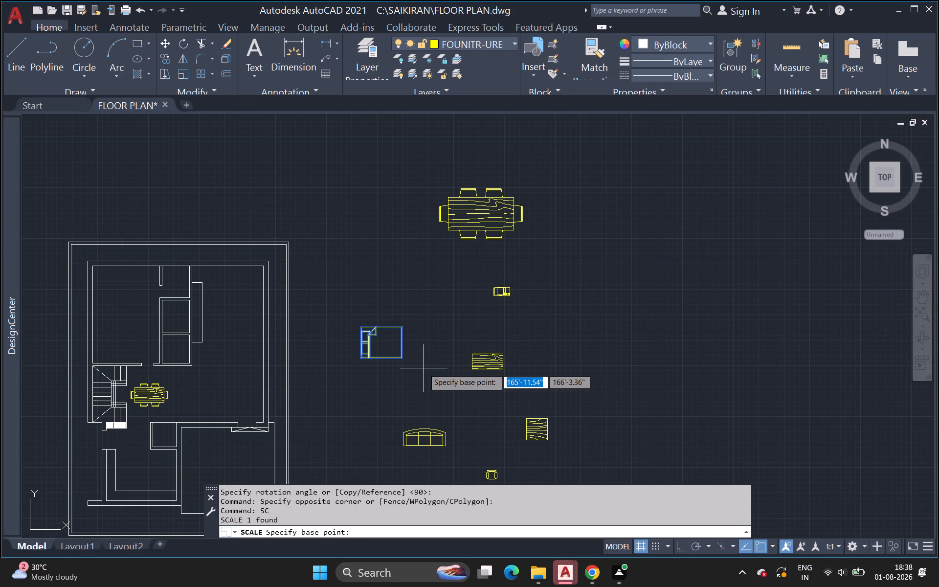
pyautogui.click(362, 358)
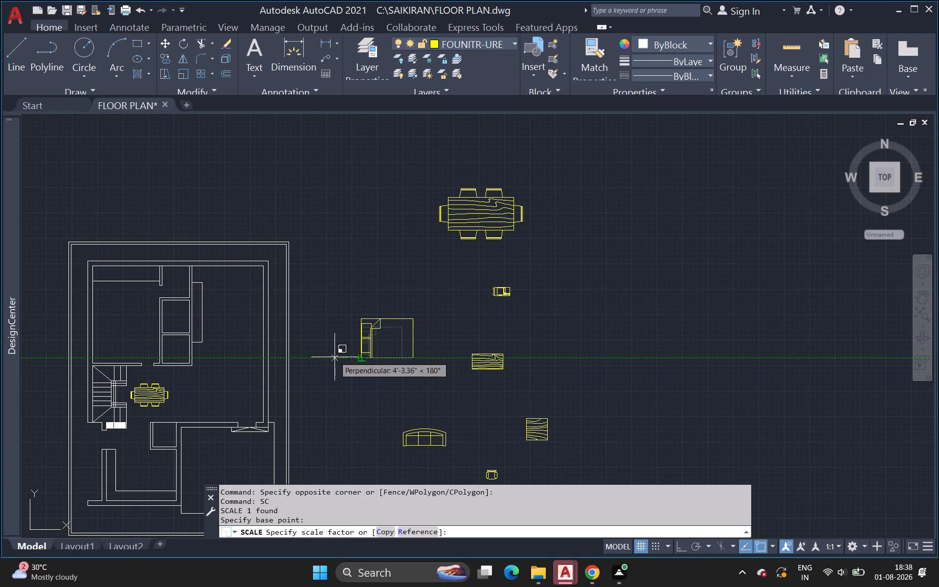
pyautogui.click(365, 343)
# Copy the reduced bed into the plan's upper-left bedroom, with its headboard near the left wall.
pyautogui.moveTo(349, 325); pyautogui.dragTo(352, 339)
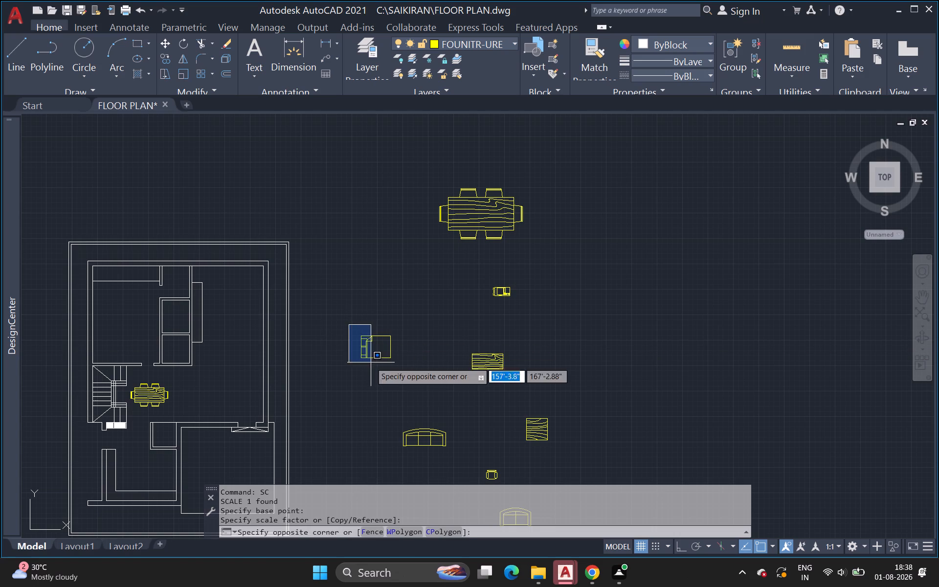
pyautogui.click(414, 372)
pyautogui.press('c')
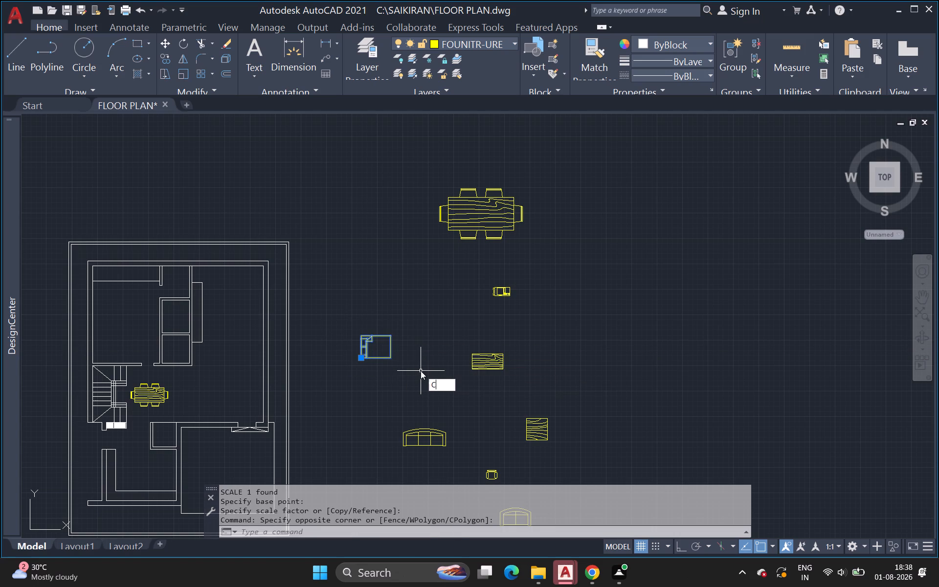
pyautogui.press('o')
pyautogui.press('space')
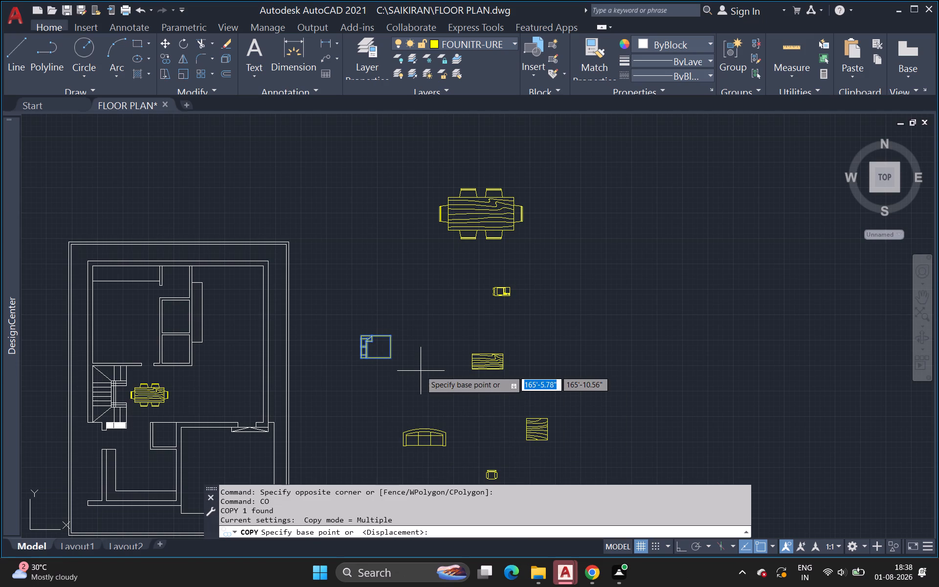
pyautogui.click(391, 361)
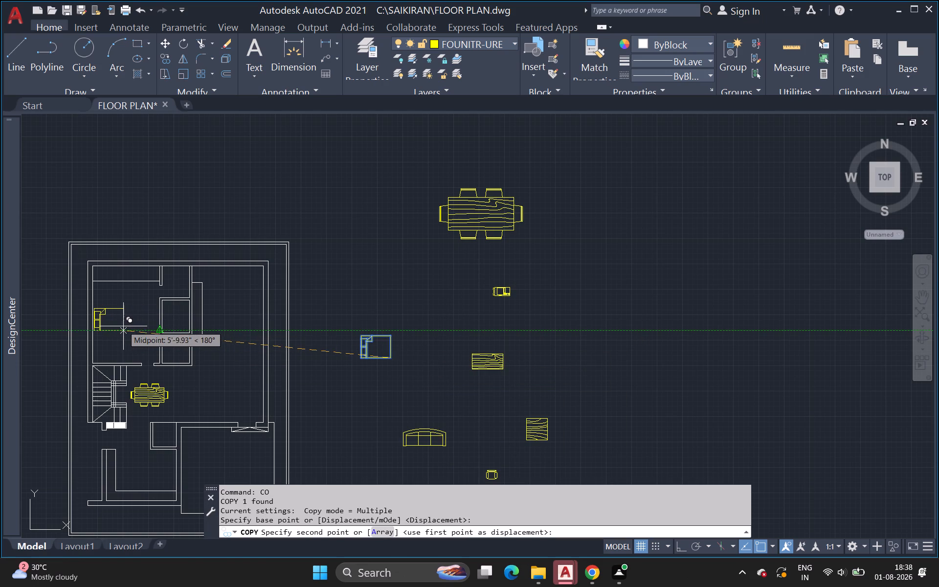
pyautogui.click(124, 325)
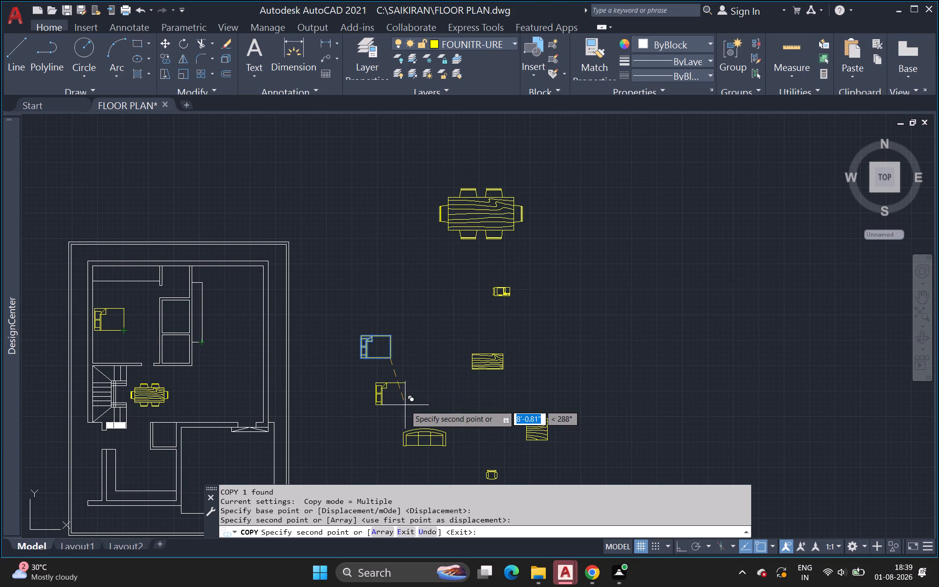
pyautogui.scroll(1, 406, 405)
pyautogui.scroll(-1, 415, 410)
pyautogui.moveTo(427, 408); pyautogui.dragTo(436, 406, button='middle')
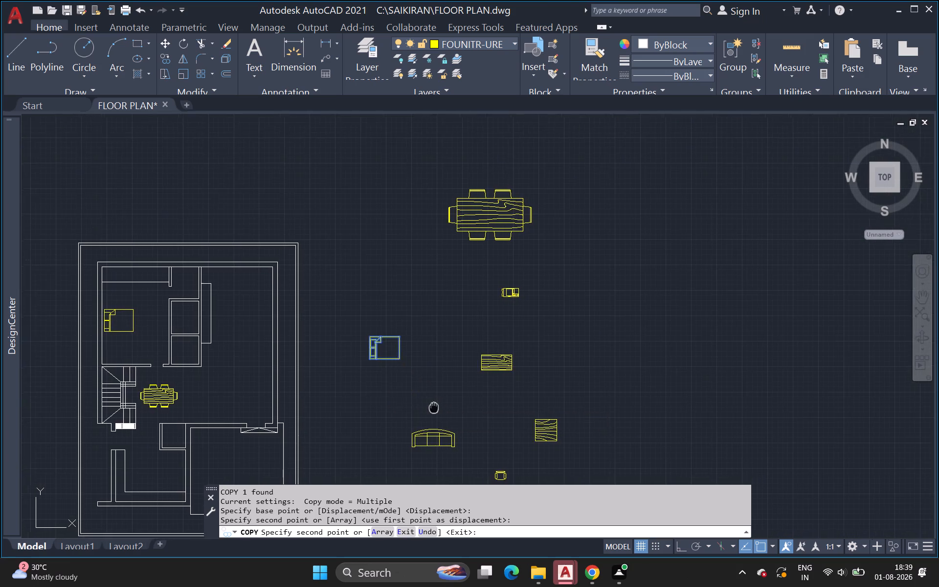
pyautogui.moveTo(436, 406); pyautogui.dragTo(484, 409, button='middle')
pyautogui.press('Escape')
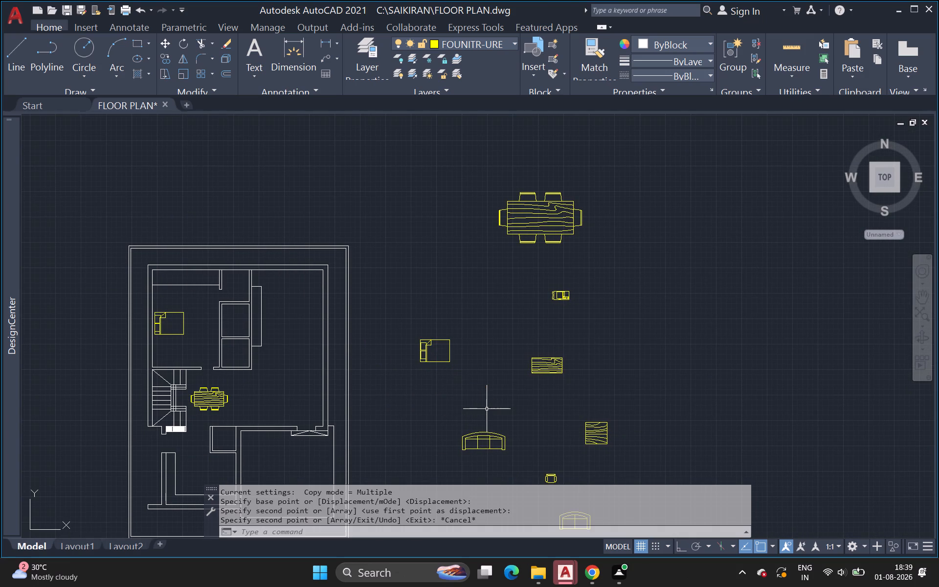
# Scale the bedroom's bed copy up by a factor of about 1.5 from its lower-right corner.
pyautogui.scroll(2, 170, 321)
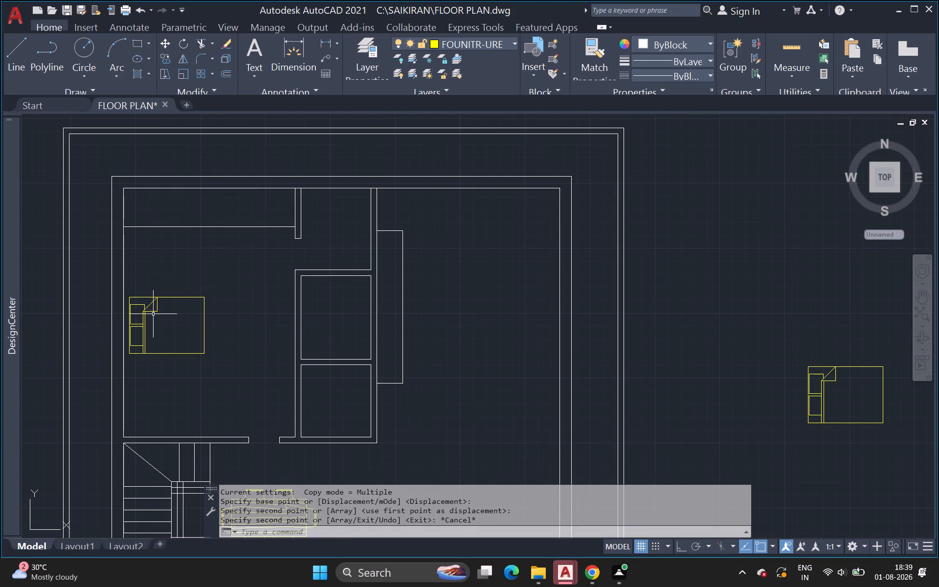
pyautogui.click(126, 292)
pyautogui.click(243, 369)
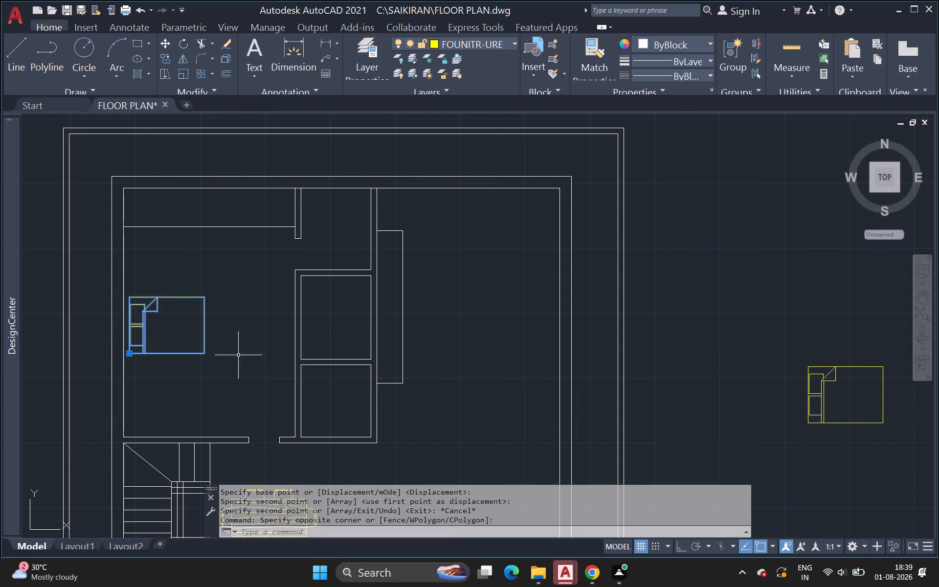
pyautogui.write('SC')
pyautogui.press('space')
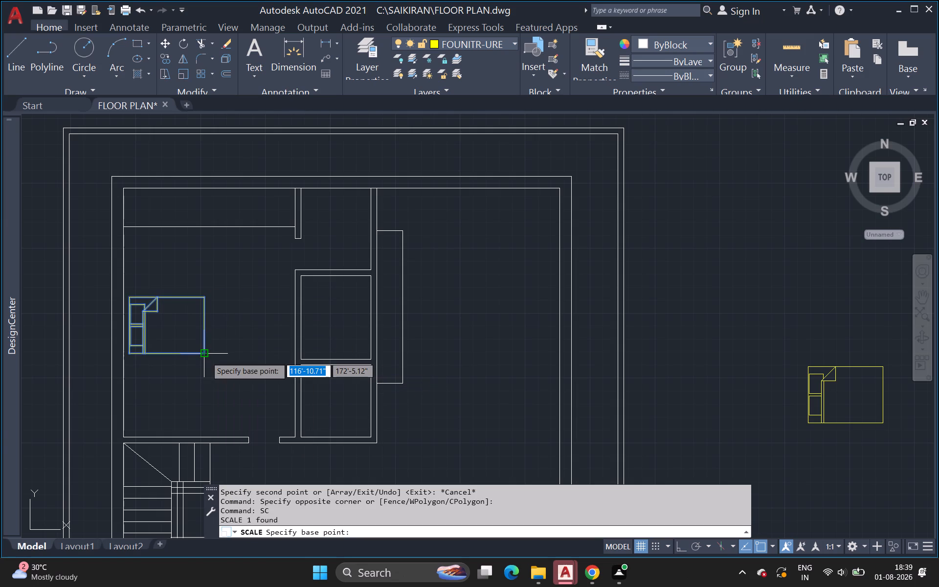
pyautogui.click(207, 357)
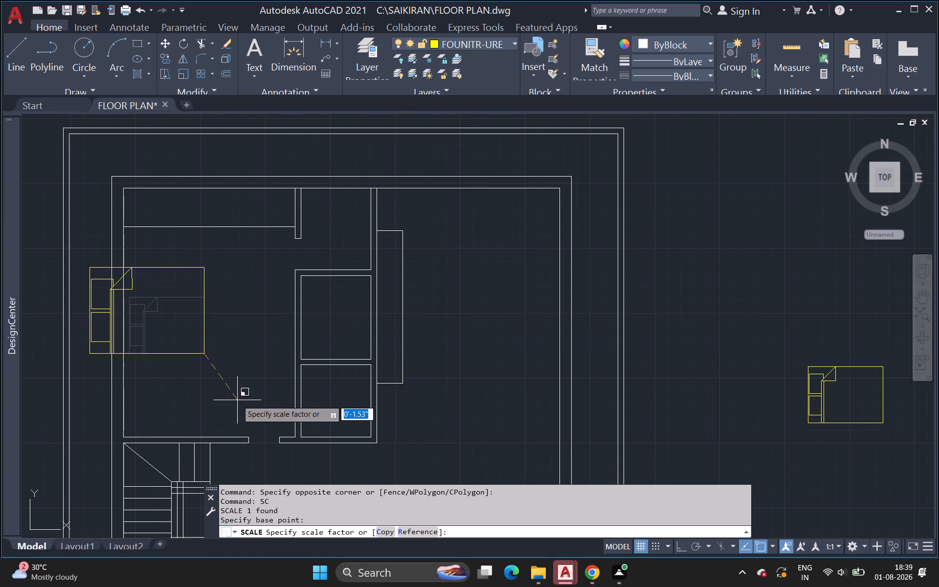
pyautogui.click(238, 402)
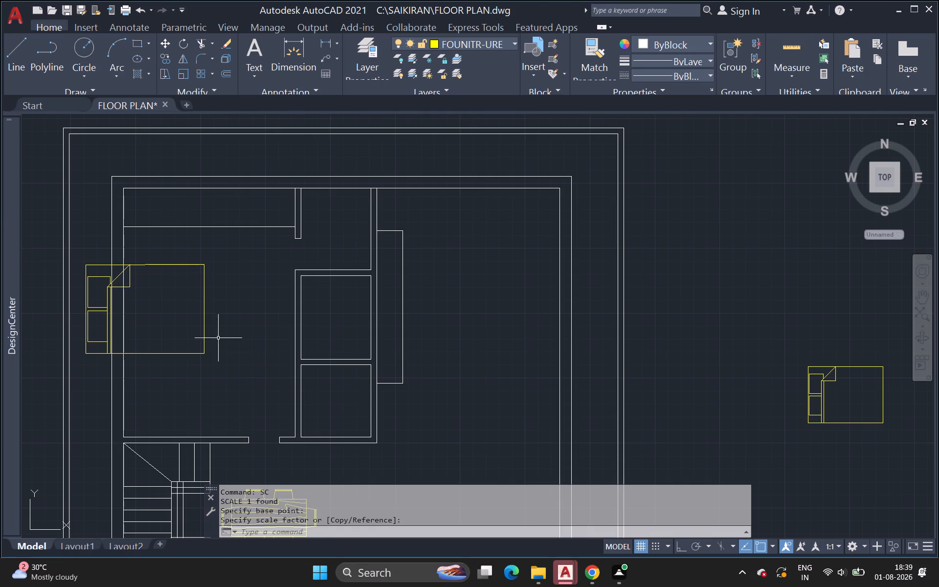
# Move the enlarged bed about 2'-10" right and slightly down so its headboard sits just inside the bedroom's left wall.
pyautogui.click(204, 328)
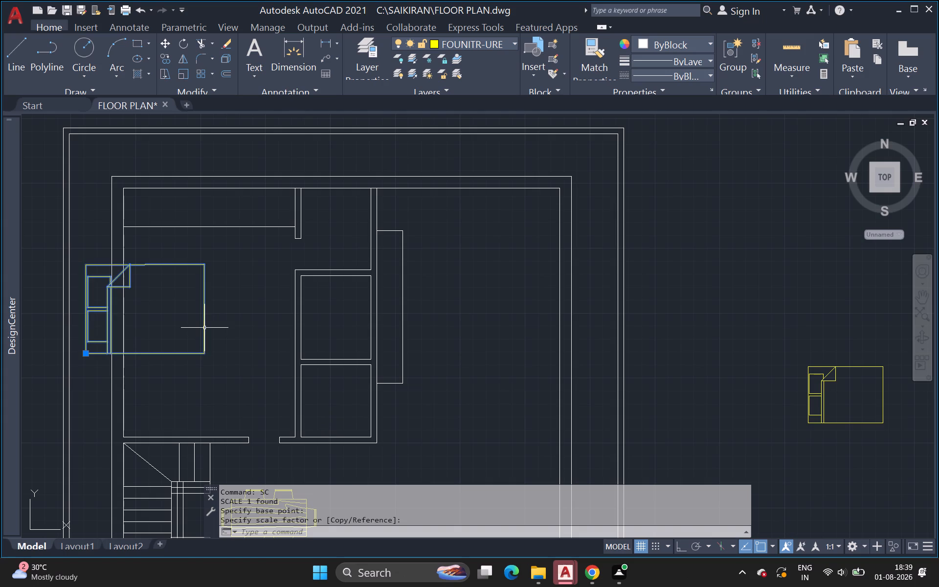
pyautogui.write('M')
pyautogui.press('space')
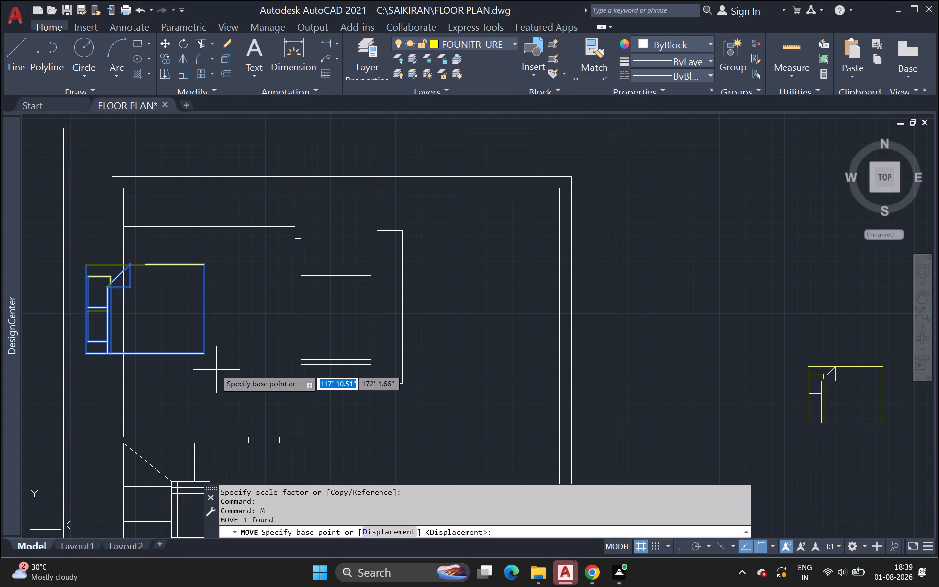
pyautogui.click(203, 354)
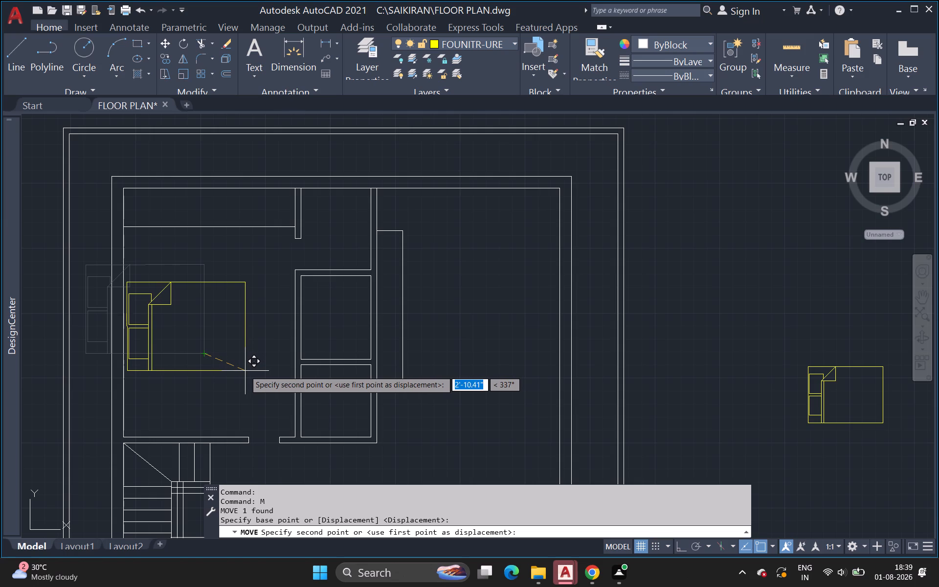
pyautogui.click(245, 371)
# Rotate the loose three-seat sofa 90° clockwise about its lower-left corner so its back faces right.
pyautogui.scroll(-1, 382, 348)
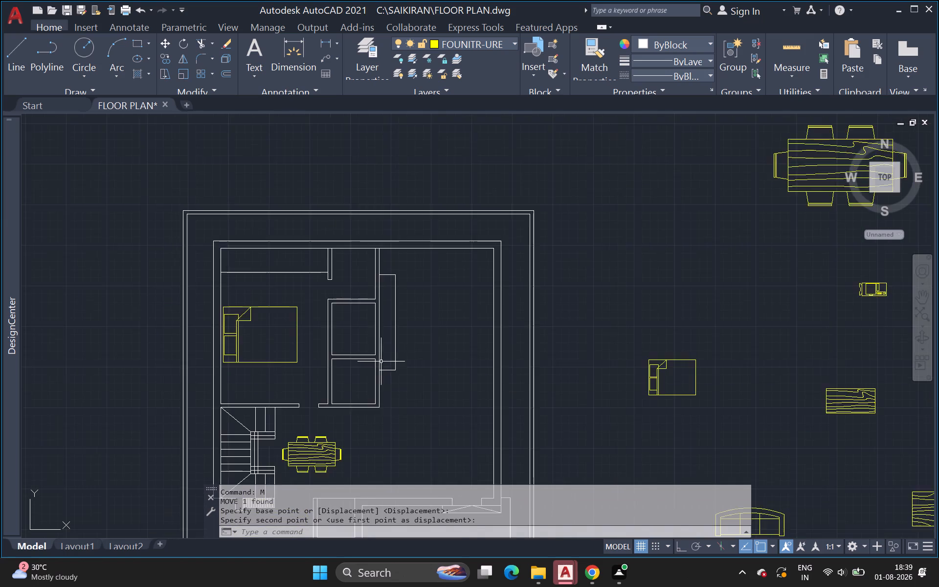
pyautogui.scroll(-1, 381, 361)
pyautogui.moveTo(380, 362); pyautogui.dragTo(317, 341, button='middle')
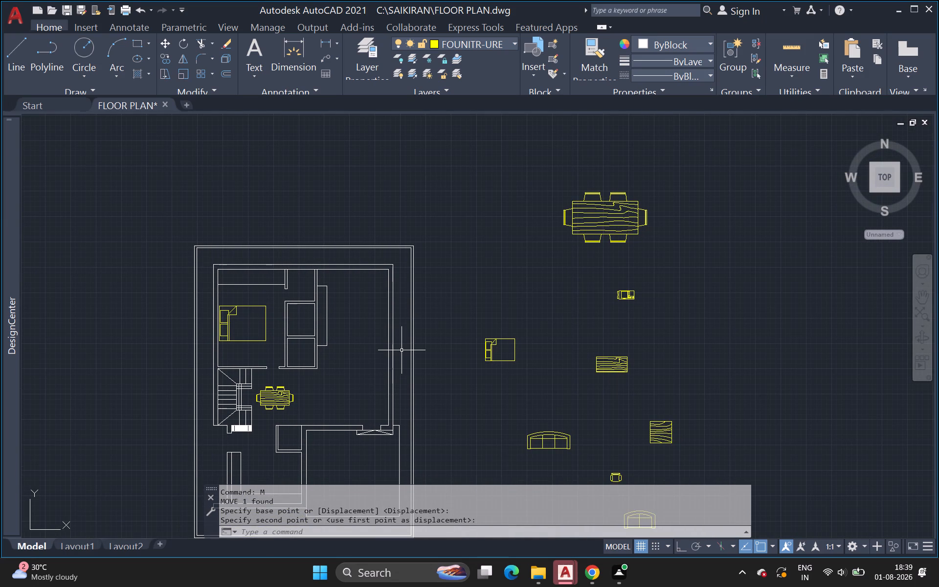
pyautogui.moveTo(400, 350); pyautogui.dragTo(307, 318, button='middle')
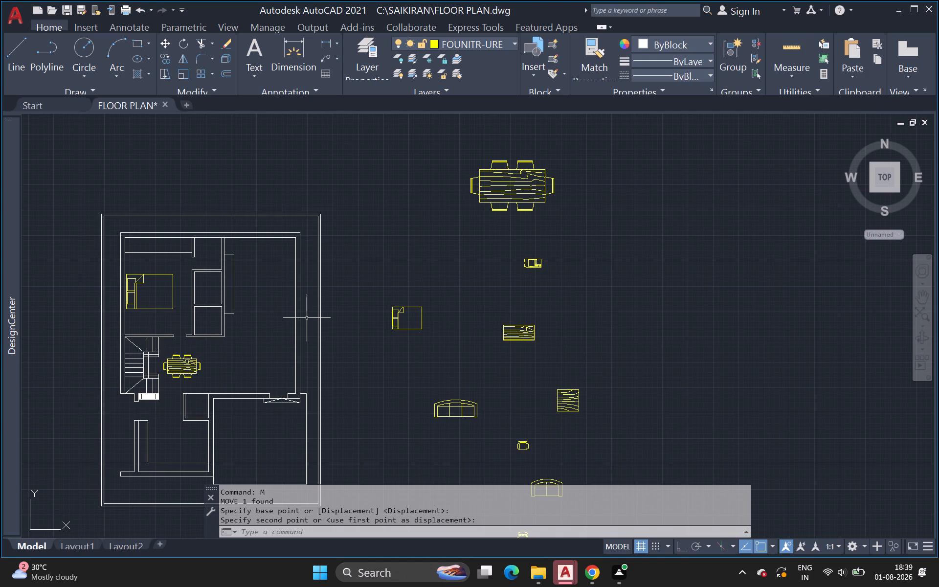
pyautogui.moveTo(456, 399); pyautogui.dragTo(435, 346, button='middle')
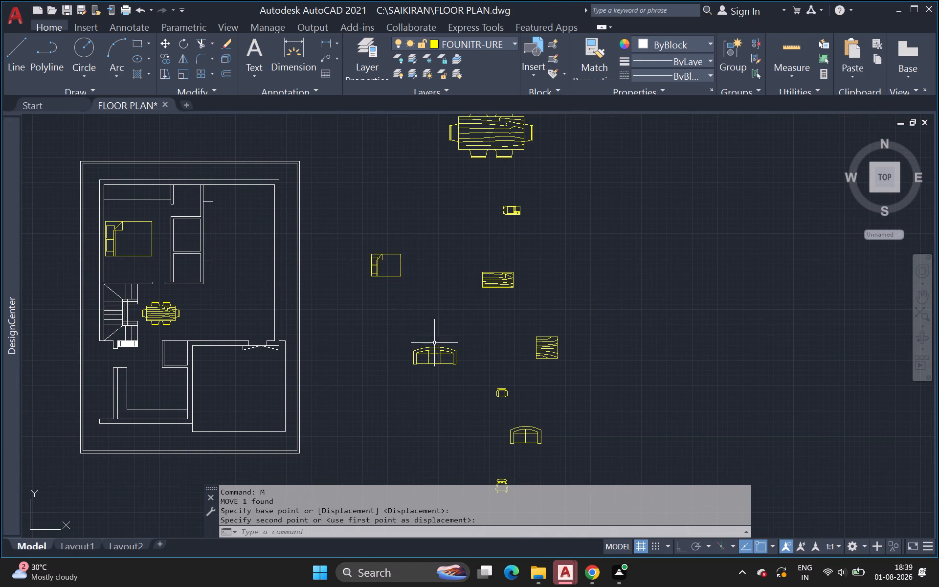
pyautogui.click(402, 338)
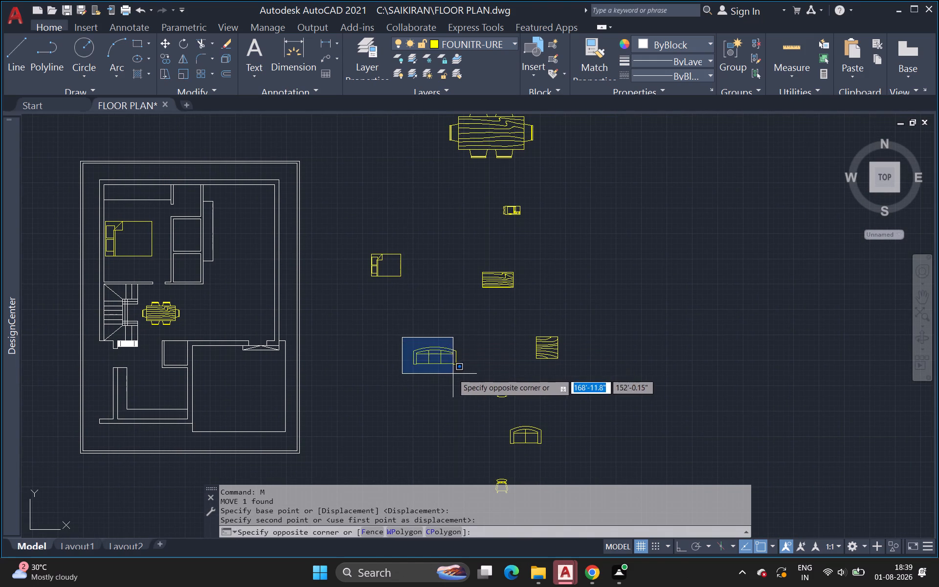
pyautogui.click(471, 378)
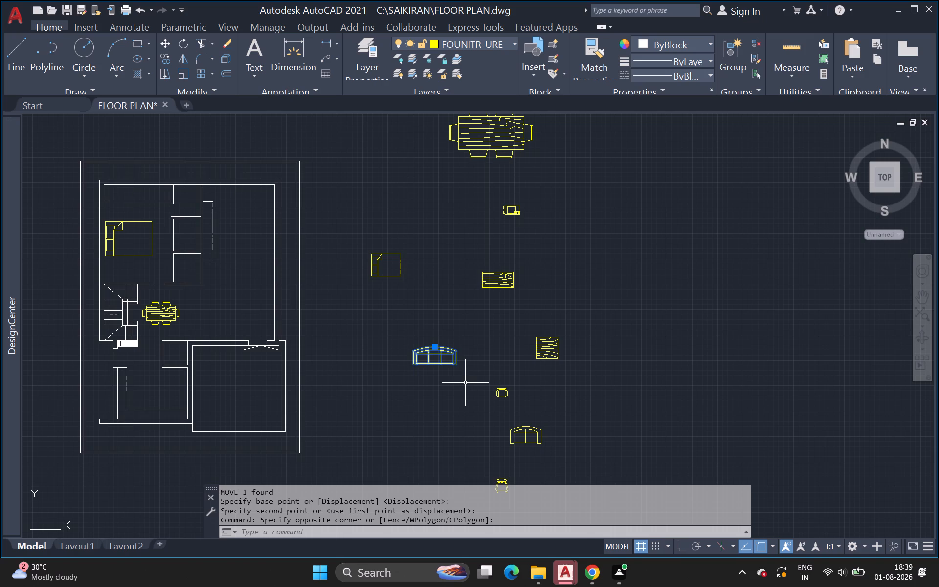
pyautogui.press('r')
pyautogui.press('o')
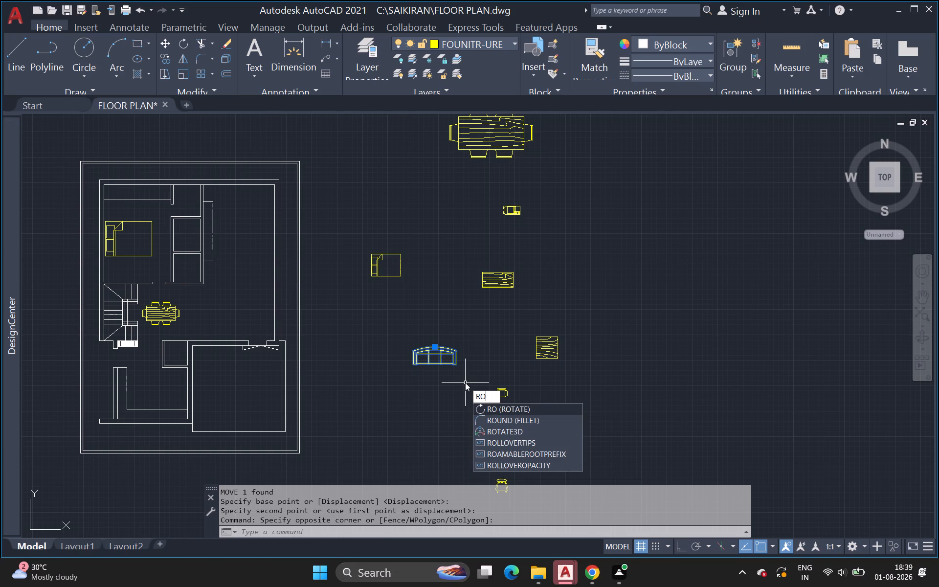
pyautogui.press('Return')
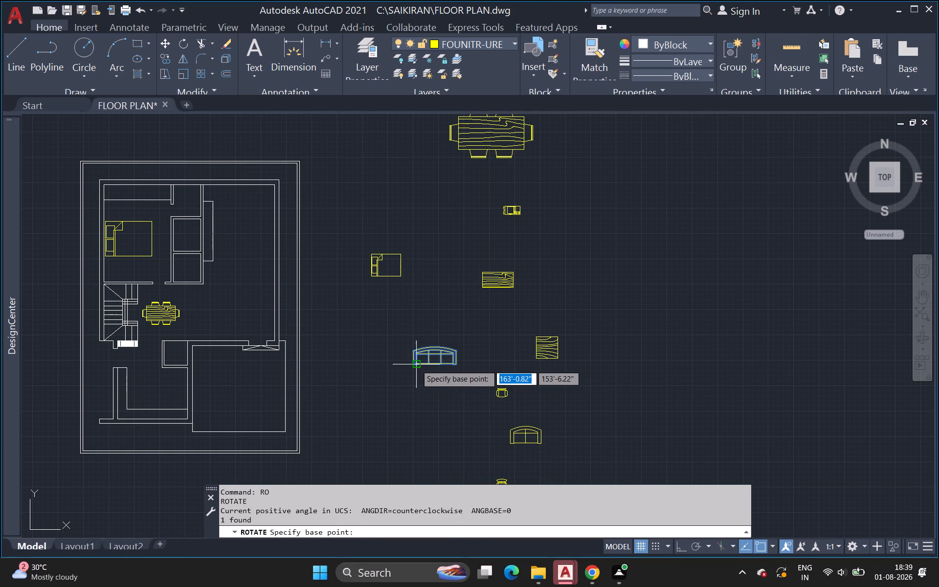
pyautogui.click(415, 365)
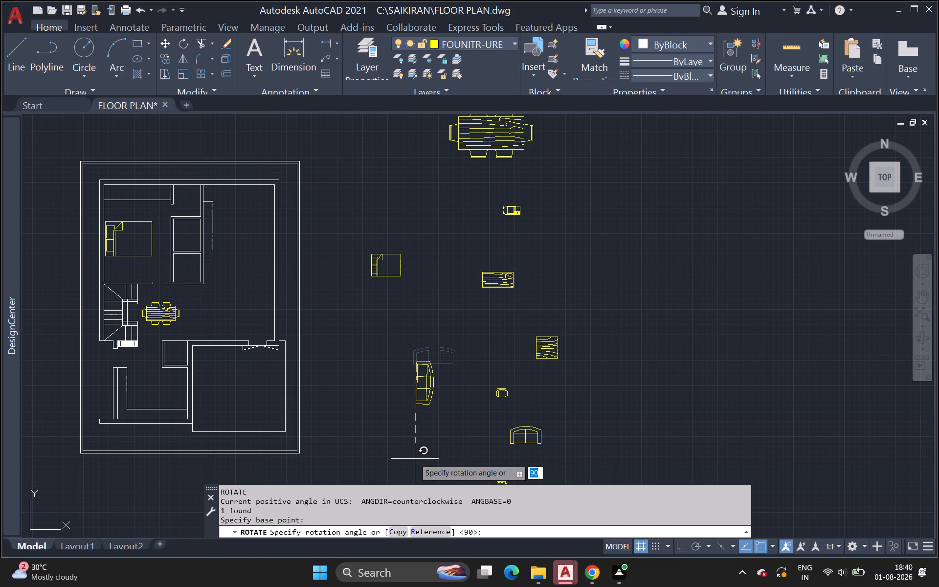
pyautogui.click(415, 459)
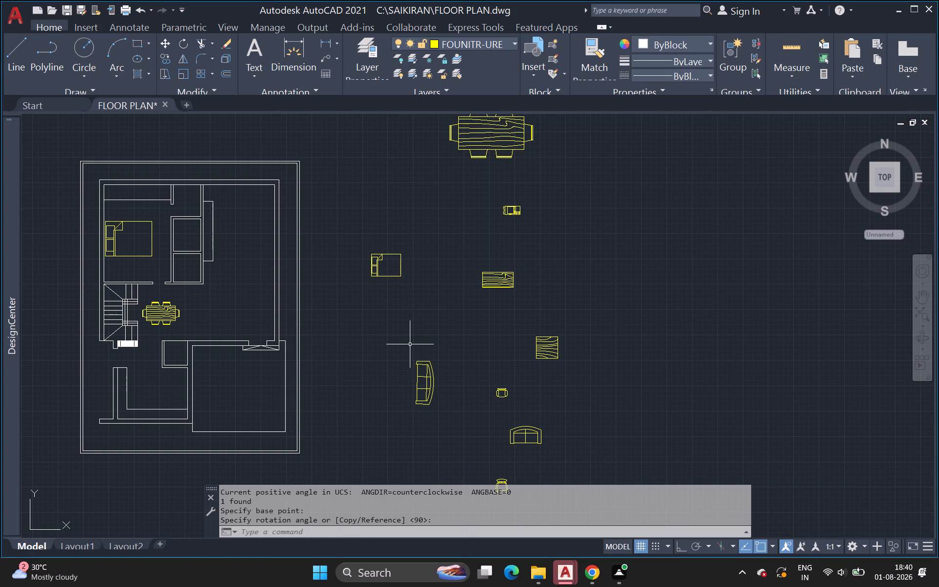
# Copy the rotated three-seat sofa beside the right wall of the room with the dining table, plus one copy just below-left of the original.
pyautogui.moveTo(403, 339); pyautogui.dragTo(410, 374)
pyautogui.click(453, 412)
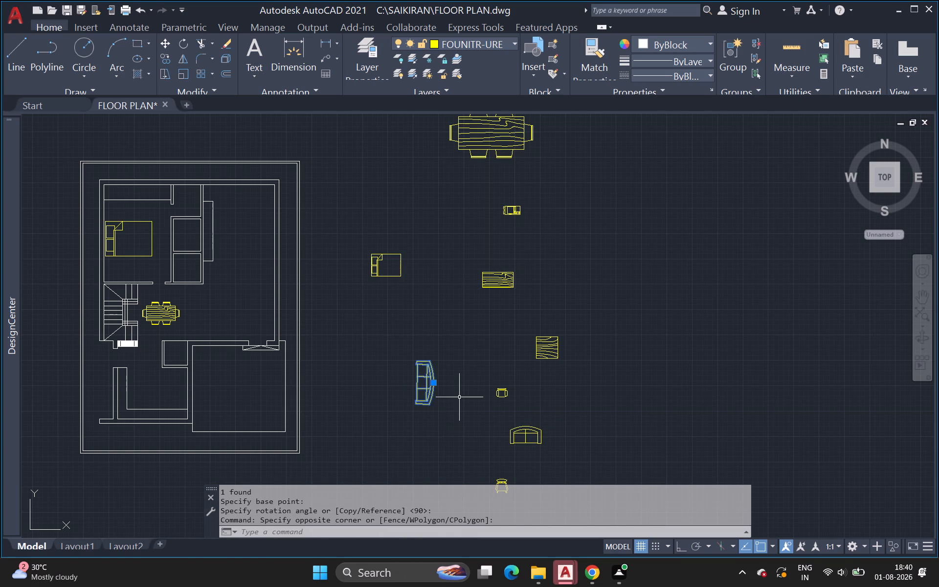
pyautogui.write('CO')
pyautogui.press('space')
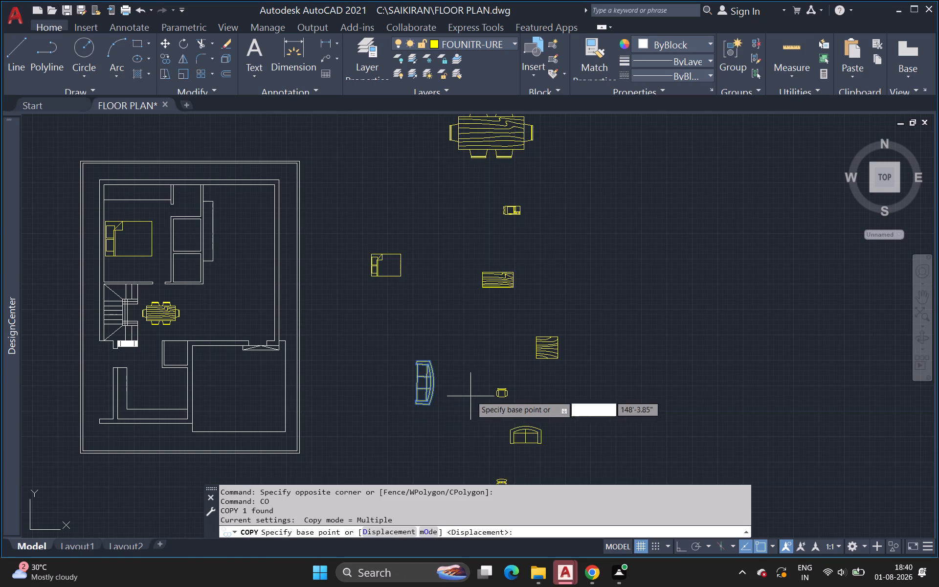
pyautogui.click(434, 378)
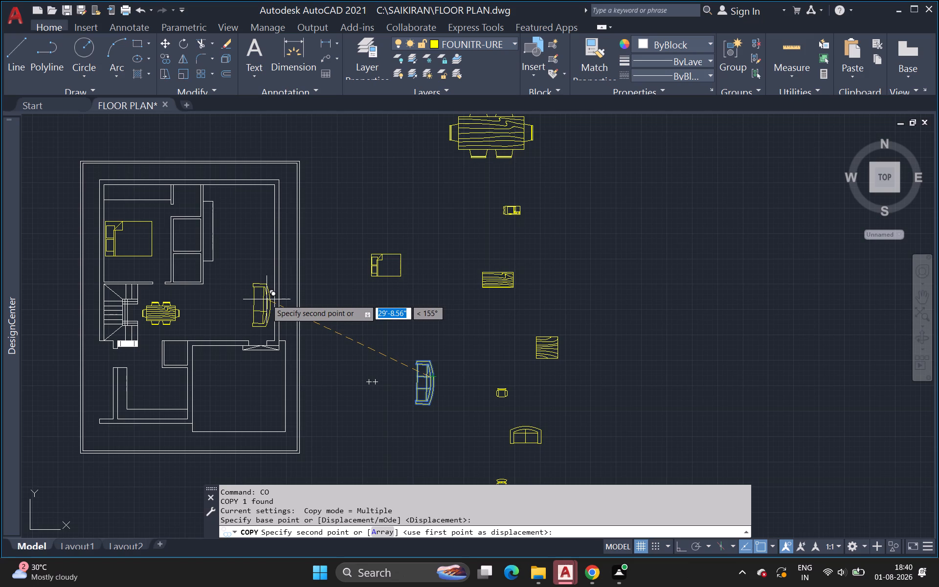
pyautogui.click(267, 299)
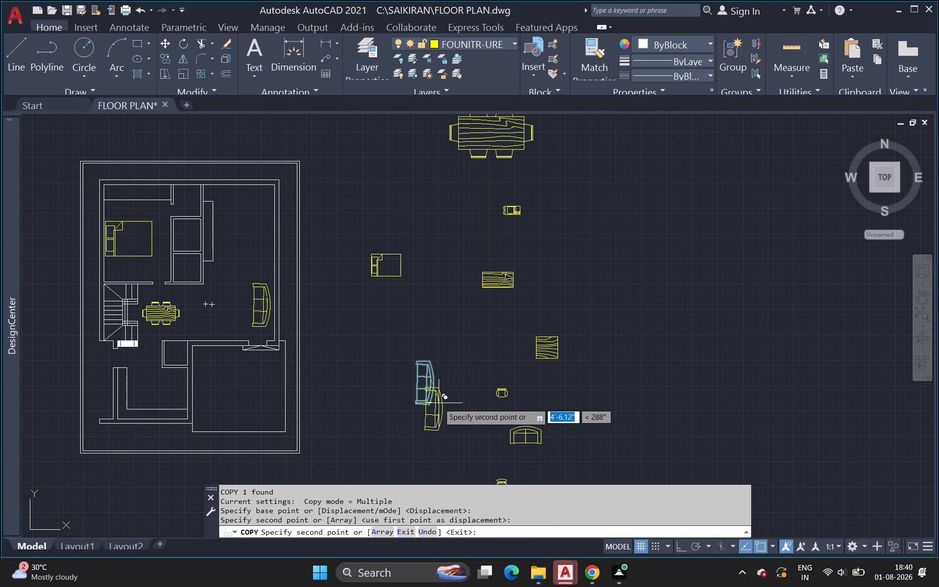
pyautogui.click(409, 417)
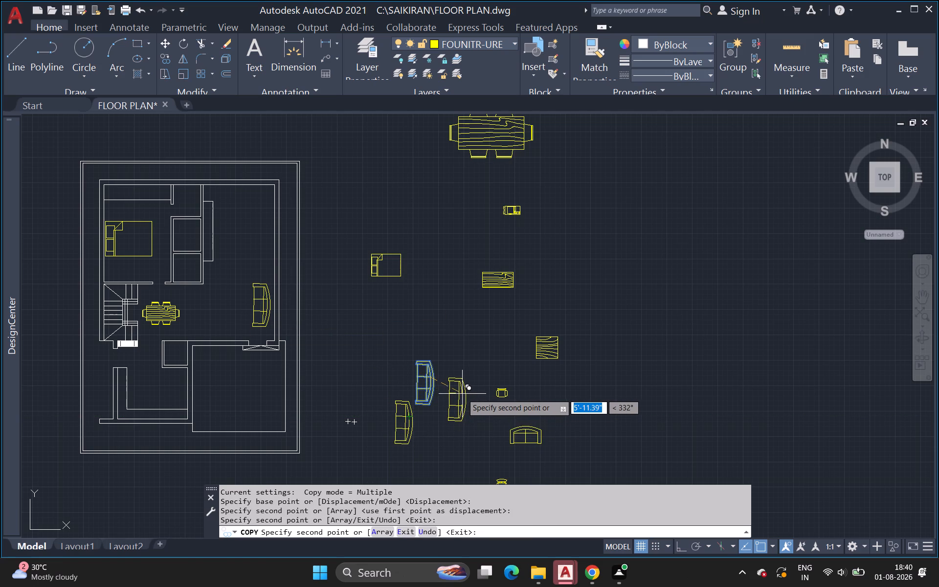
pyautogui.press('Escape')
# Scale the loose armchair down to about two-thirds of its size from its left arm.
pyautogui.click(480, 378)
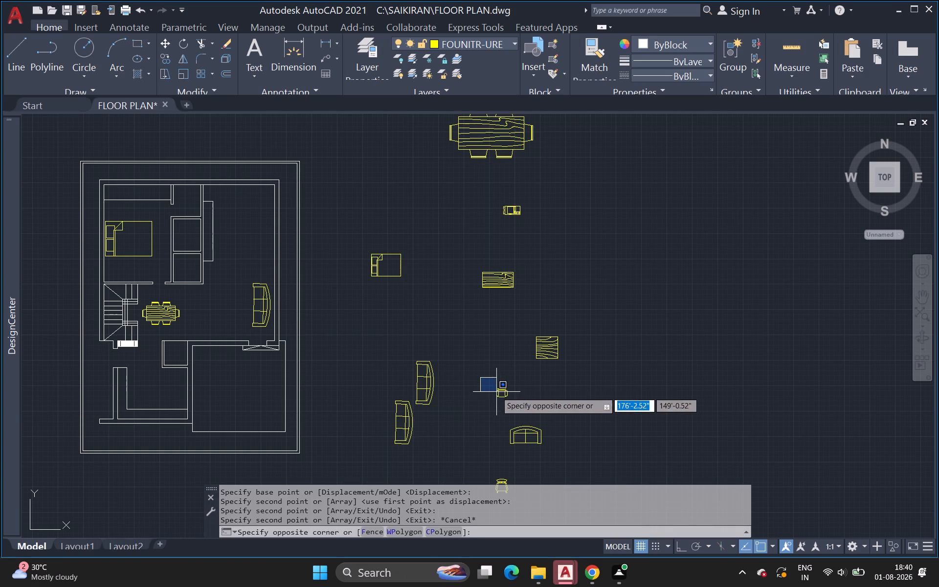
pyautogui.click(524, 414)
pyautogui.scroll(2, 523, 413)
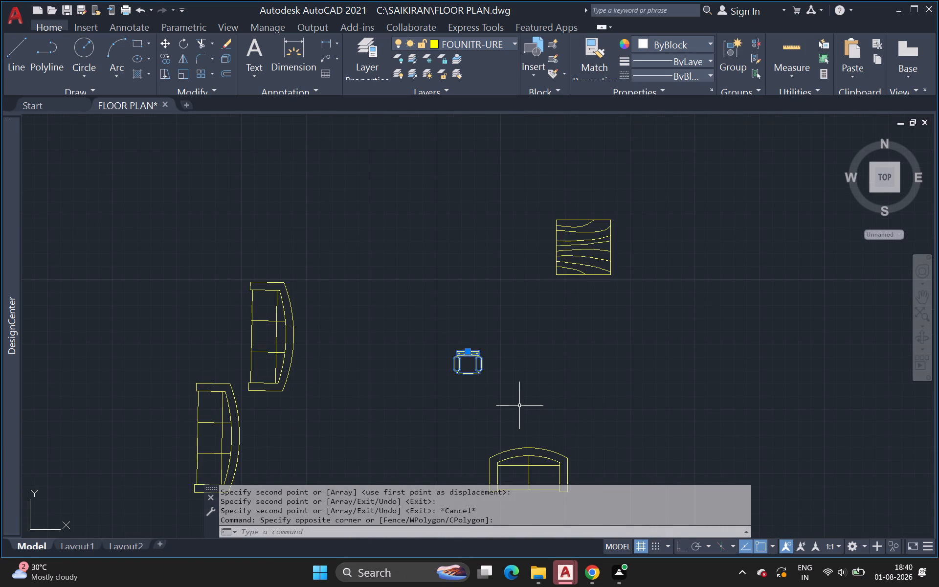
pyautogui.write('SC')
pyautogui.press('space')
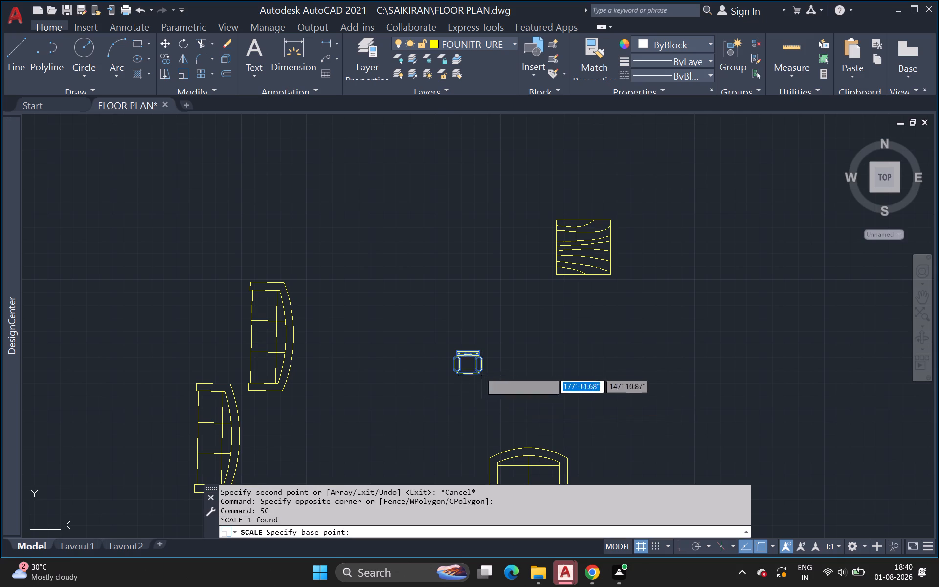
pyautogui.click(453, 365)
pyautogui.click(458, 353)
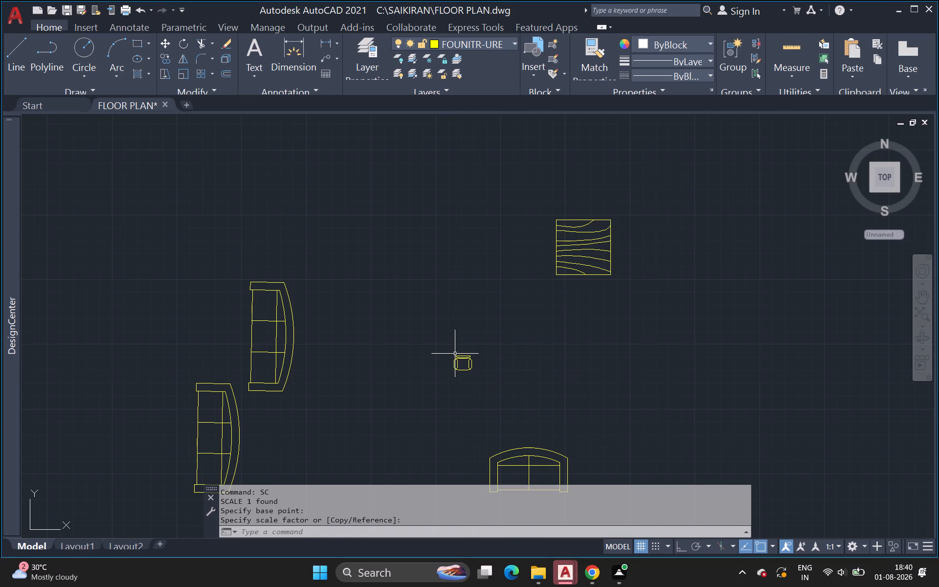
# Copy the reduced armchair into the plan, just above and left of the sofa near the right wall.
pyautogui.click(448, 353)
pyautogui.click(494, 381)
pyautogui.press('c')
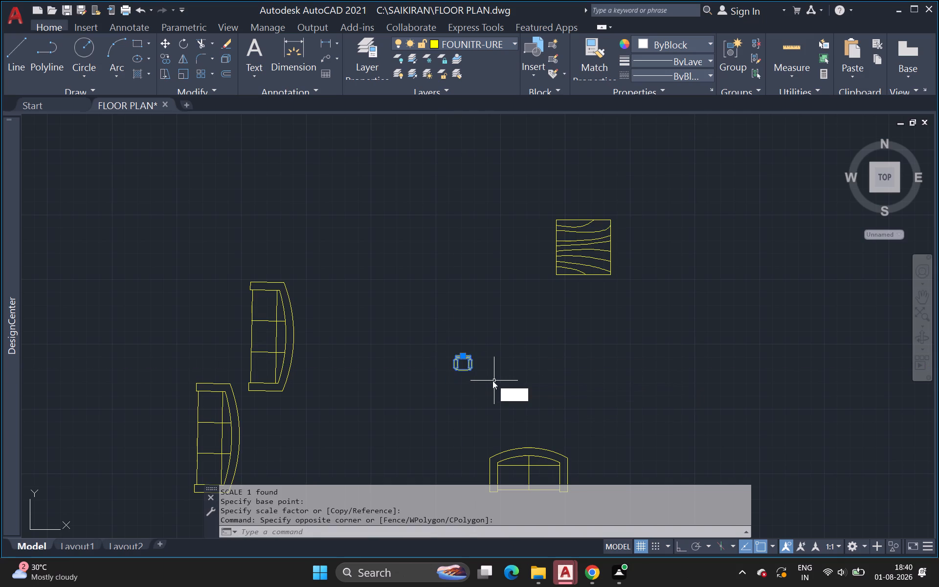
pyautogui.press('o')
pyautogui.press('Return')
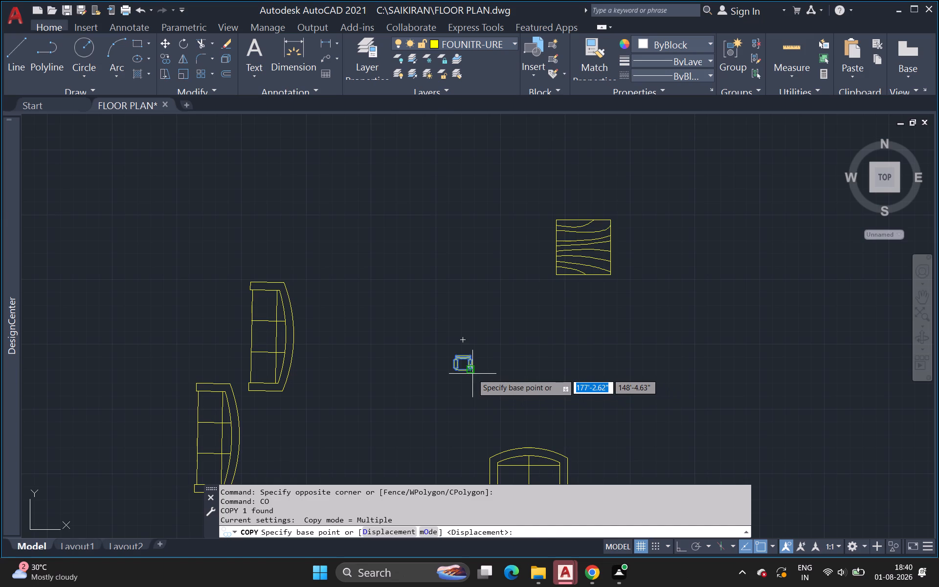
pyautogui.click(468, 370)
pyautogui.scroll(-2, 192, 288)
pyautogui.moveTo(194, 291); pyautogui.dragTo(323, 374, button='middle')
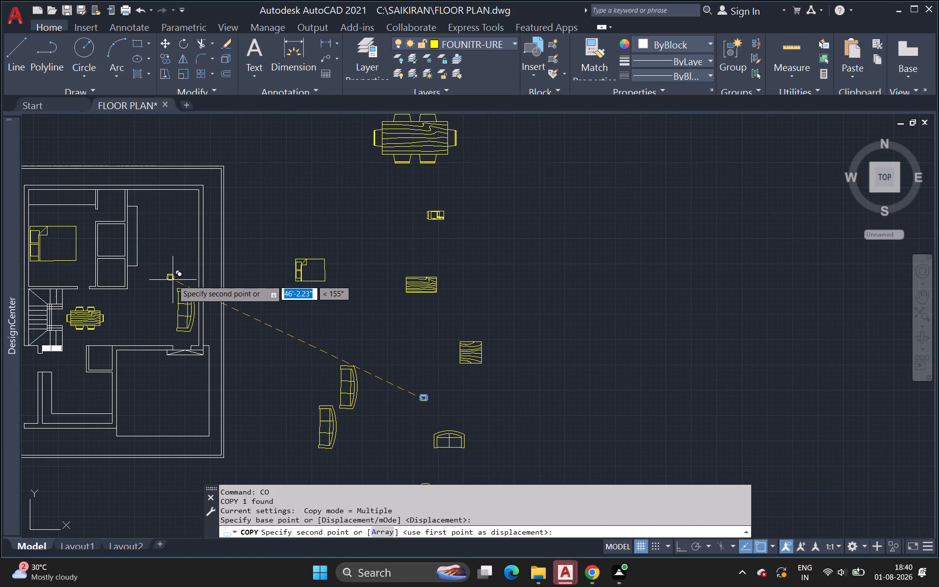
pyautogui.scroll(1, 173, 280)
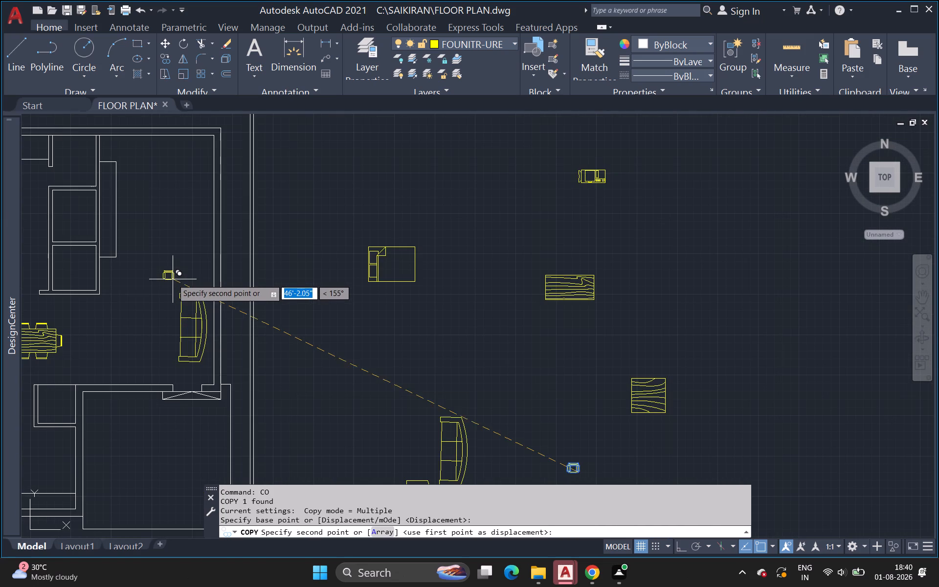
pyautogui.click(170, 282)
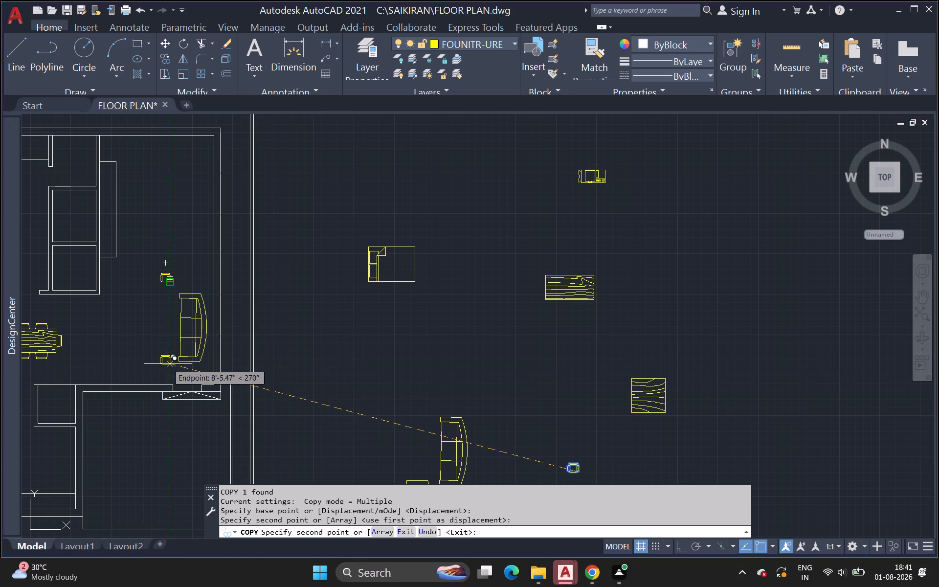
pyautogui.press('Escape')
# Scale the loose armchair up by a factor of about 1.85 from its lower-left corner area.
pyautogui.scroll(-1, 348, 429)
pyautogui.moveTo(349, 429); pyautogui.dragTo(295, 373, button='middle')
pyautogui.scroll(1, 362, 396)
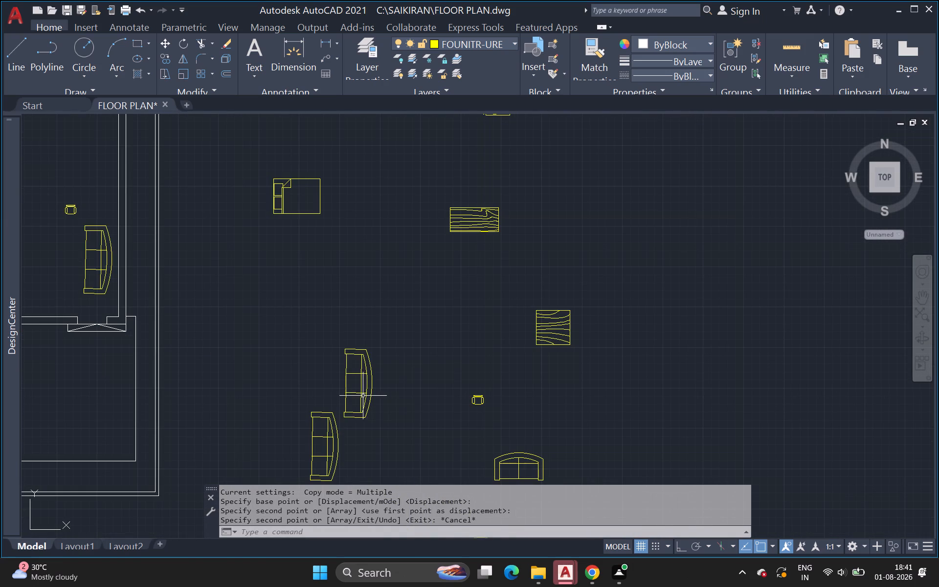
pyautogui.scroll(2, 461, 401)
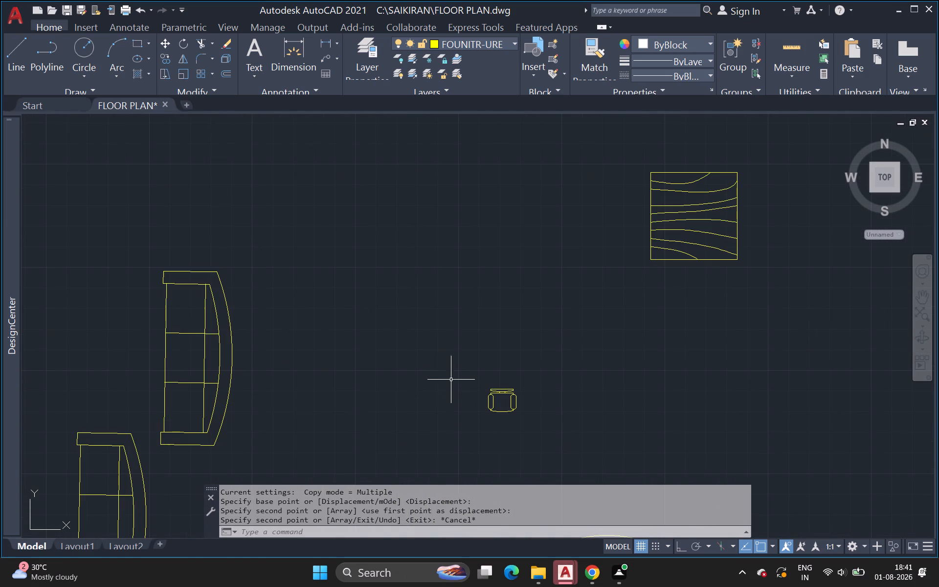
pyautogui.click(453, 379)
pyautogui.click(554, 441)
pyautogui.press('s')
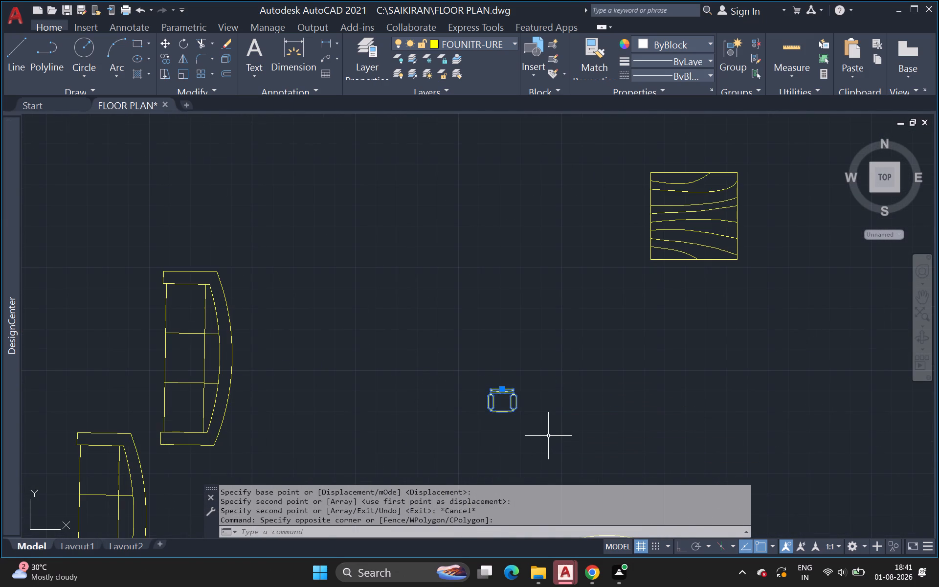
pyautogui.press('c')
pyautogui.press('space')
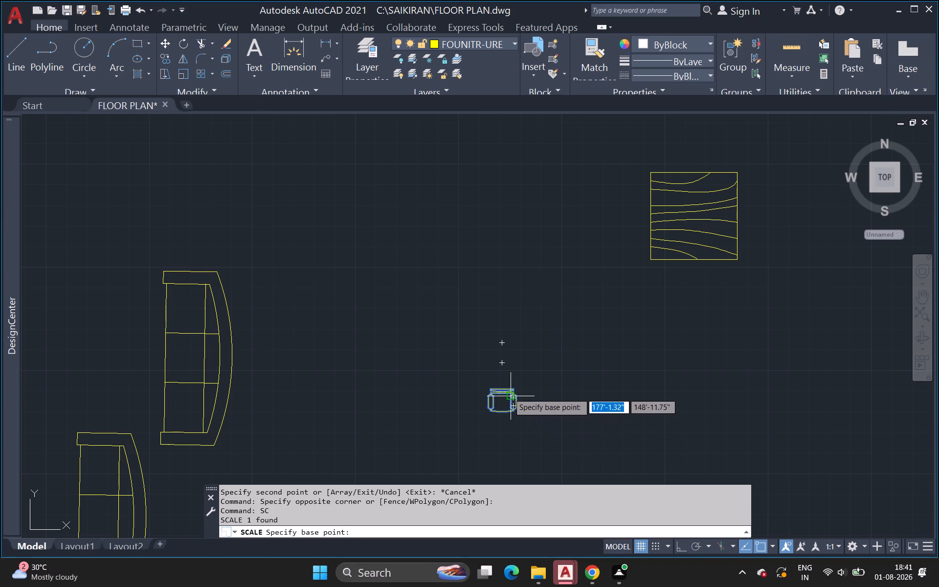
pyautogui.click(493, 410)
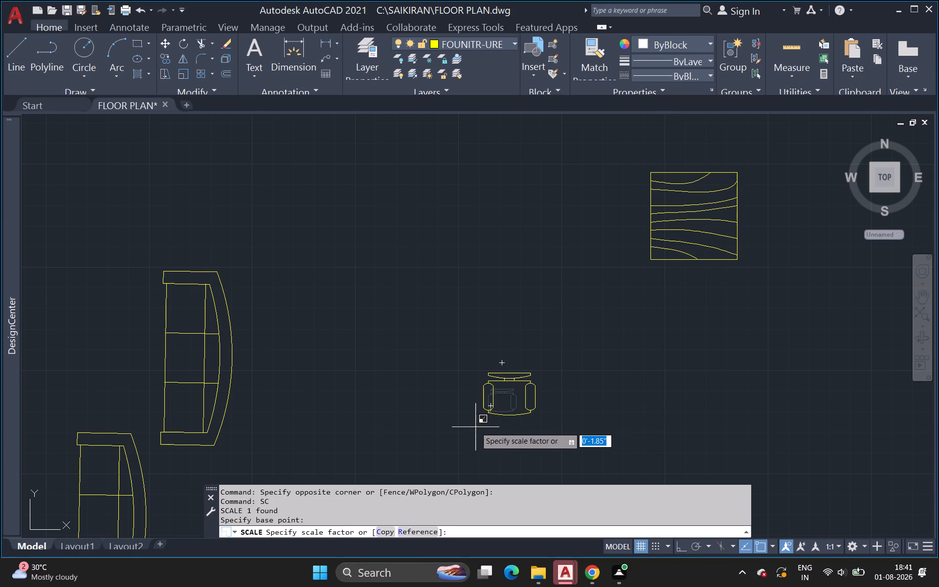
pyautogui.click(475, 427)
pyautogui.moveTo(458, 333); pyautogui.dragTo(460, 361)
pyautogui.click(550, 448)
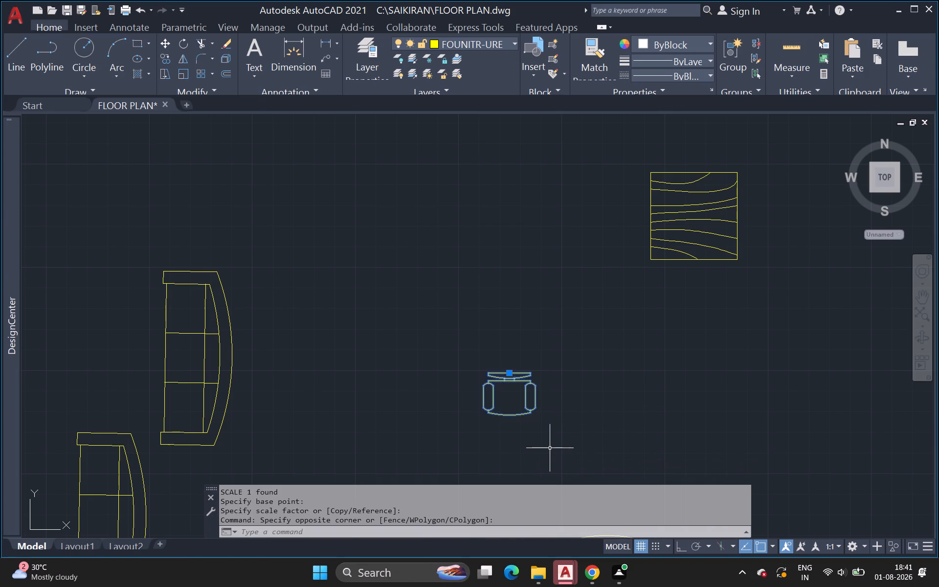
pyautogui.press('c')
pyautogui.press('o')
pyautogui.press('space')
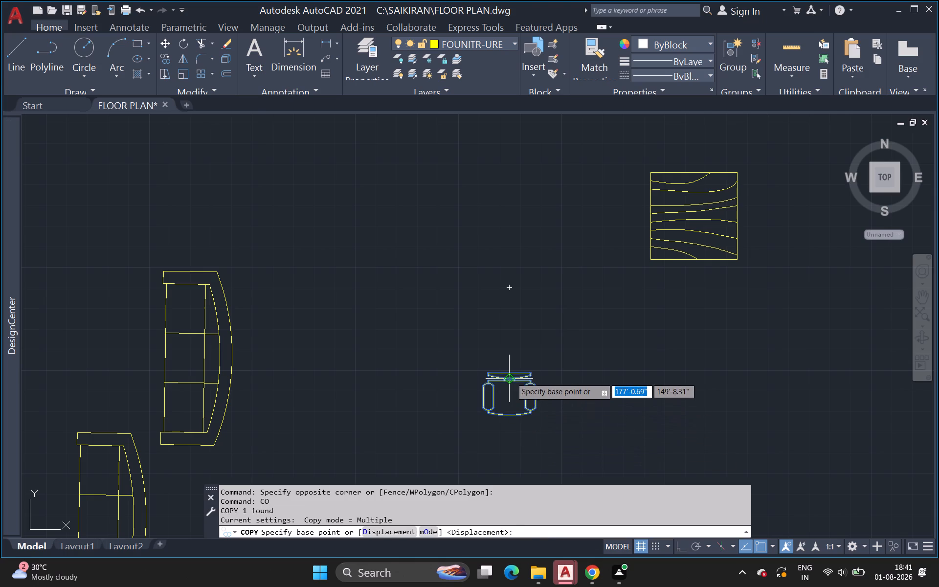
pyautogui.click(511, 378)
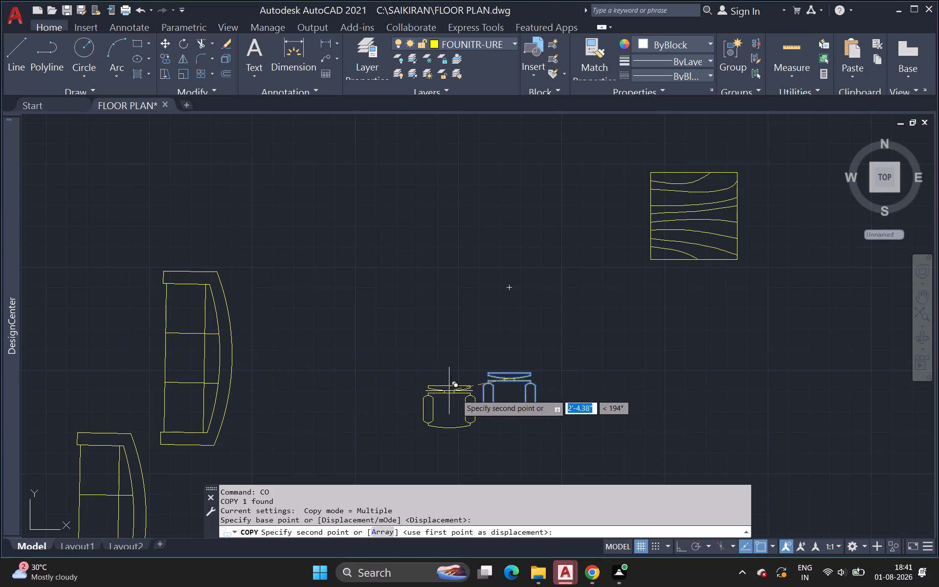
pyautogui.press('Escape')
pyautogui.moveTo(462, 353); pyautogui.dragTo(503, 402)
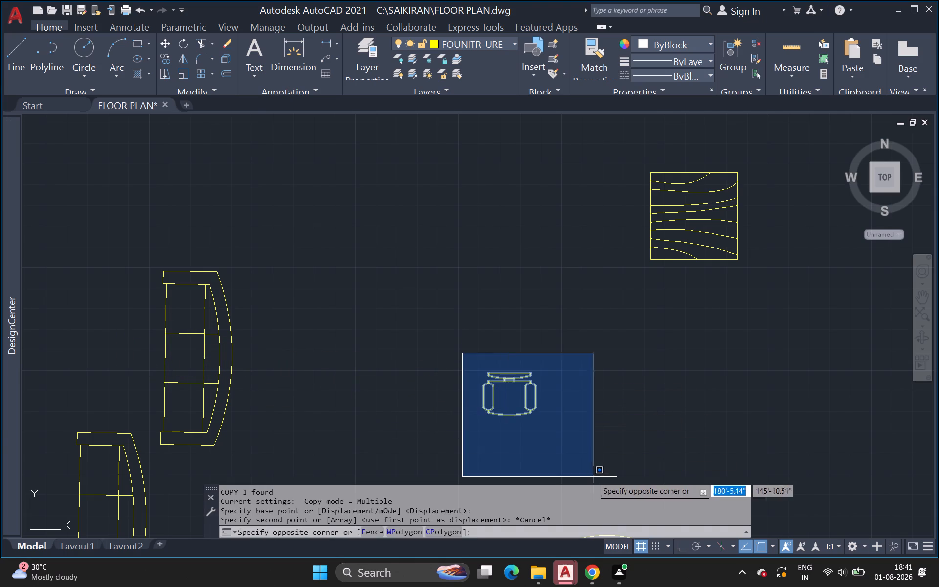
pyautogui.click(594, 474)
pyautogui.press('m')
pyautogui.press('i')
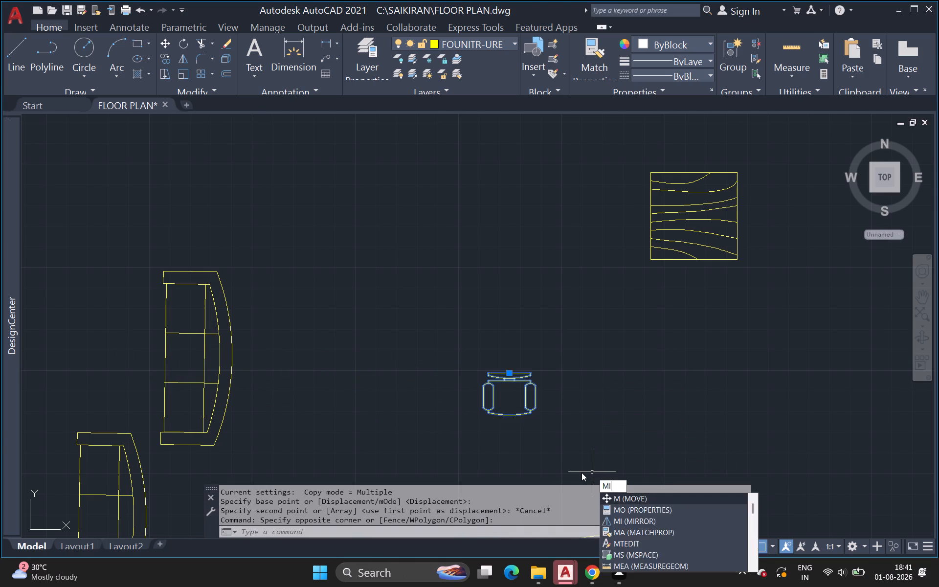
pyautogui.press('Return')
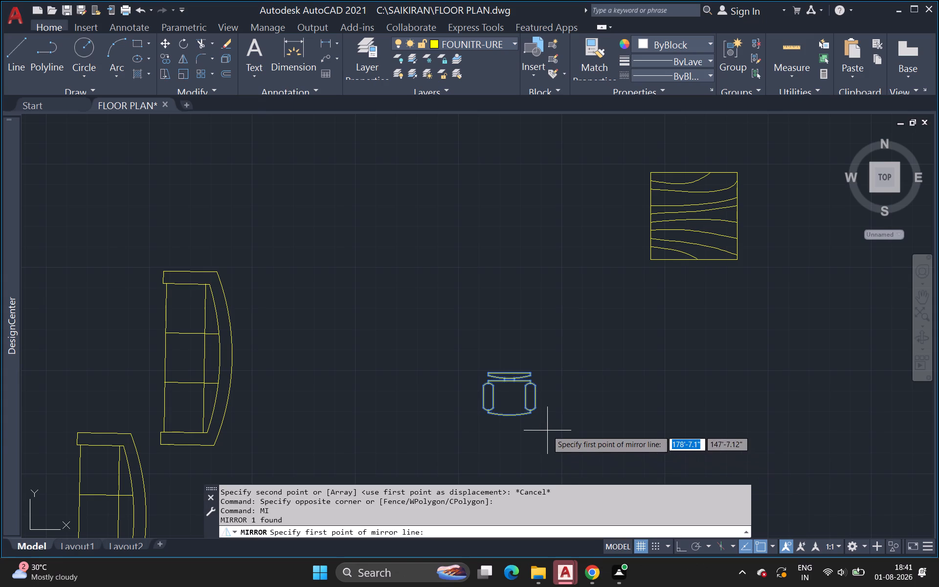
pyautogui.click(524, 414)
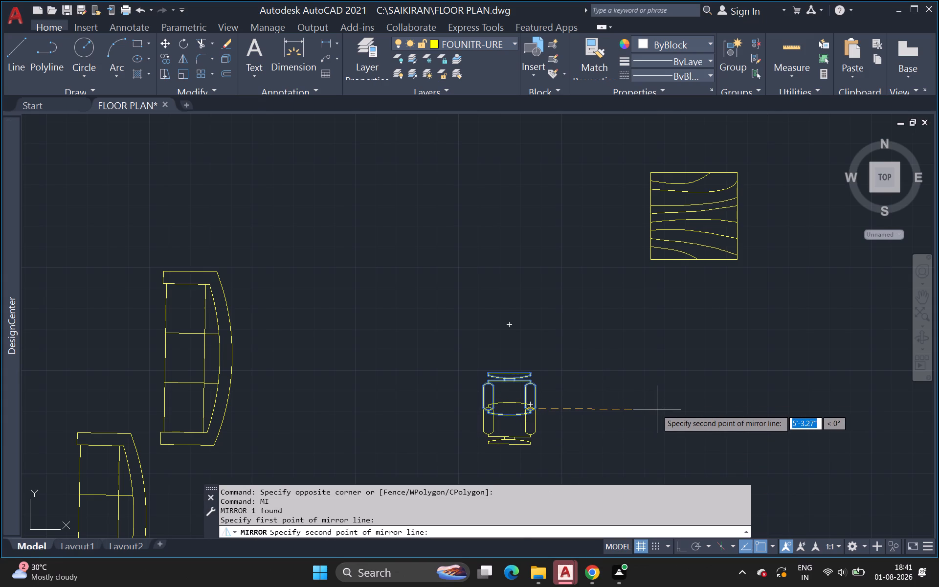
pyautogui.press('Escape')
# Mirror the enlarged armchair across a horizontal line at its front edge, keeping the original.
pyautogui.moveTo(457, 358); pyautogui.dragTo(523, 410)
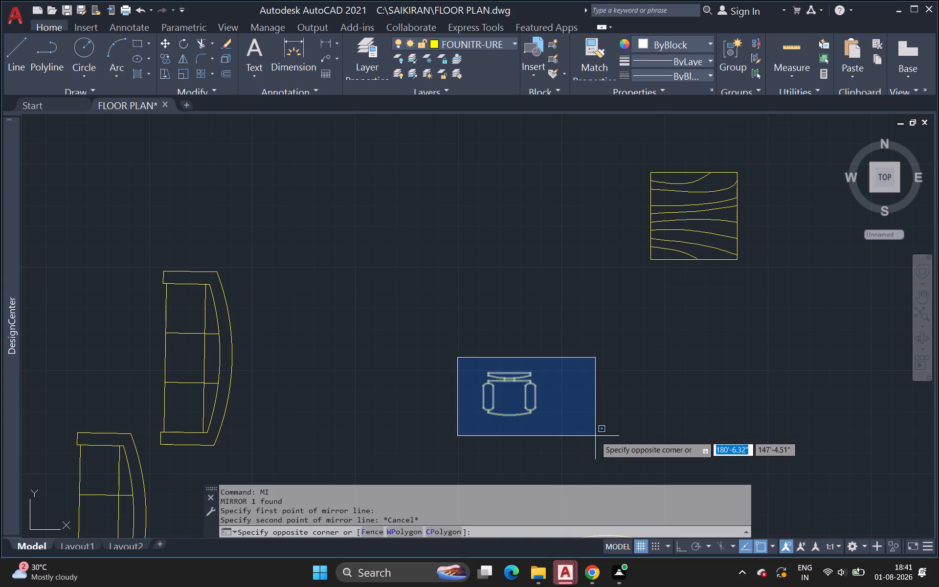
pyautogui.click(595, 436)
pyautogui.press('m')
pyautogui.press('i')
pyautogui.press('Return')
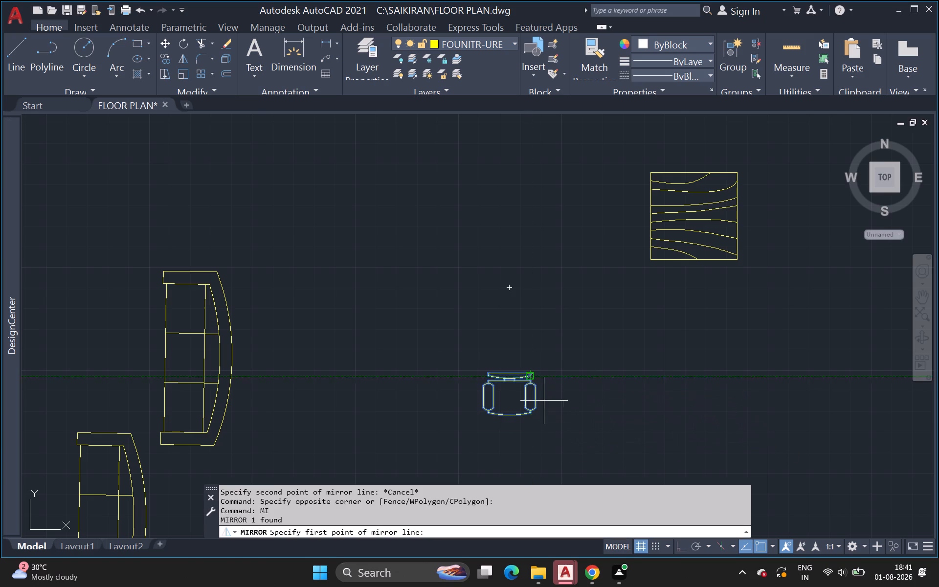
pyautogui.click(507, 415)
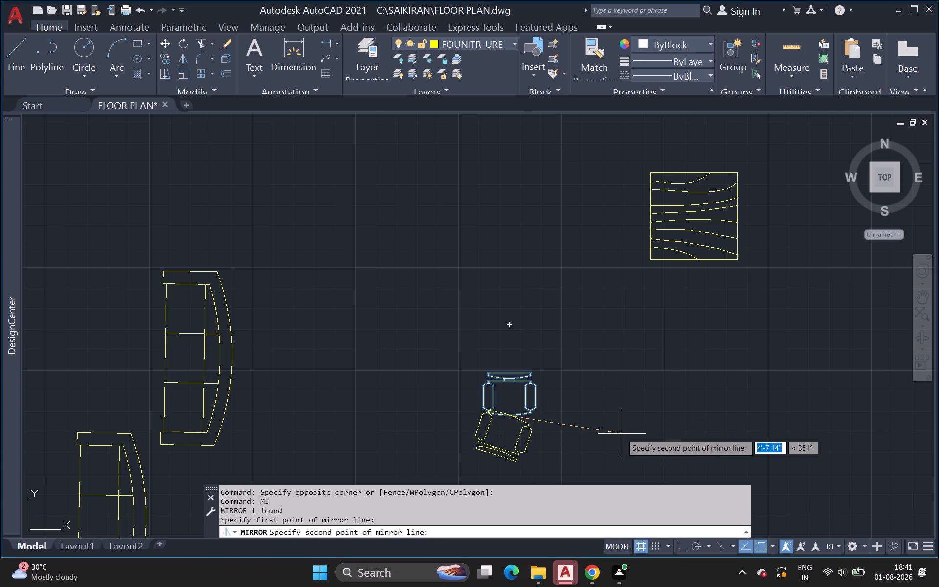
pyautogui.click(644, 417)
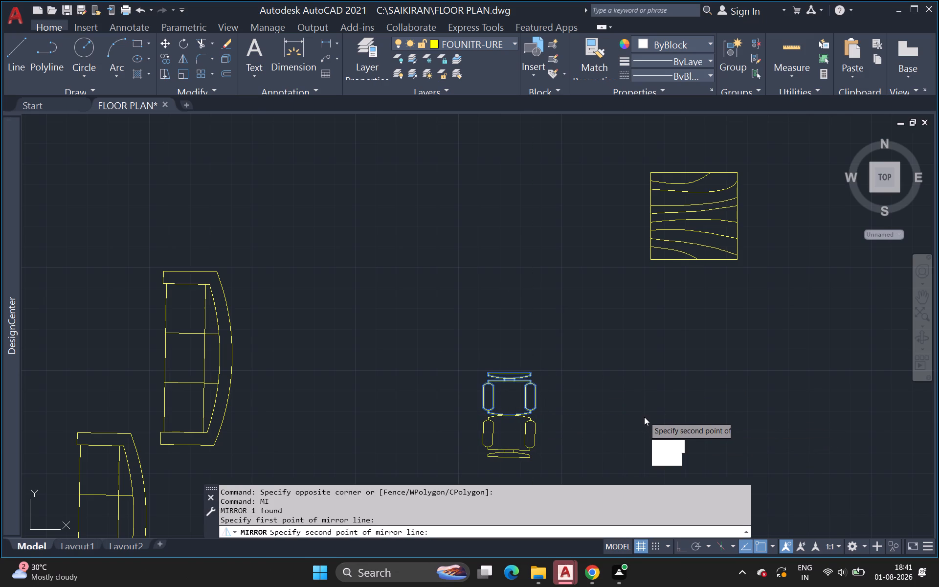
pyautogui.moveTo(672, 459); pyautogui.dragTo(644, 417)
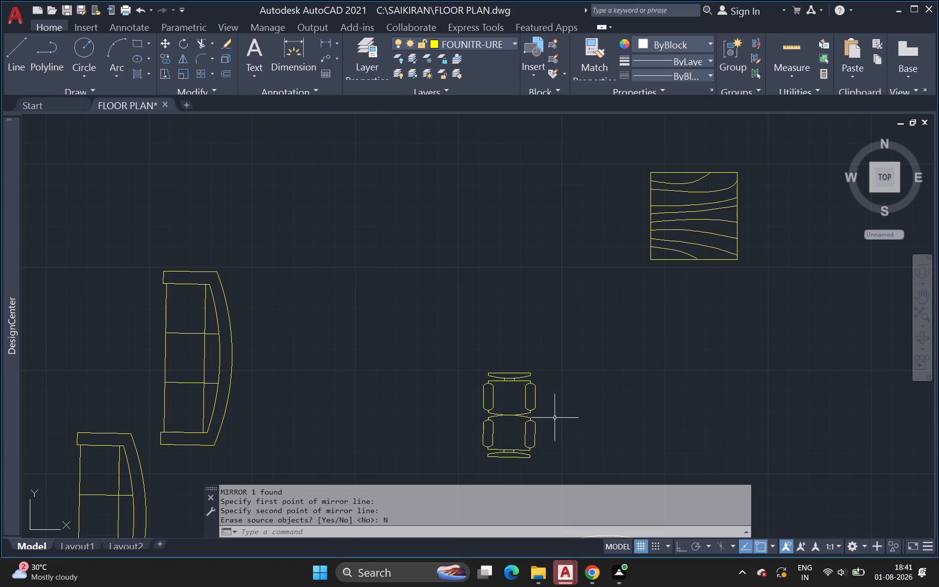
# Copy the lower chair of the loose mirrored armchair pair into the plan, just below and left of the sofa near the right wall.
pyautogui.click(536, 437)
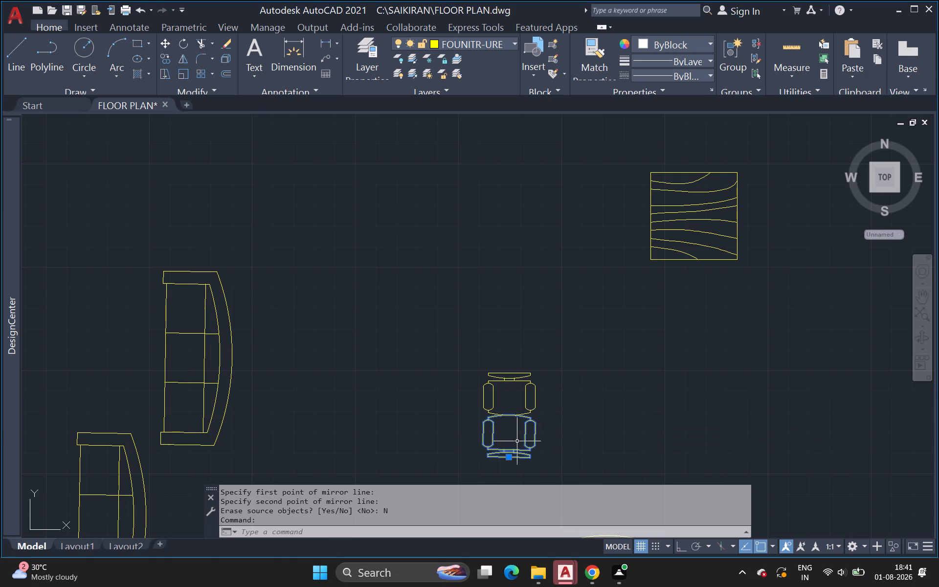
pyautogui.press('c')
pyautogui.press('o')
pyautogui.press('Return')
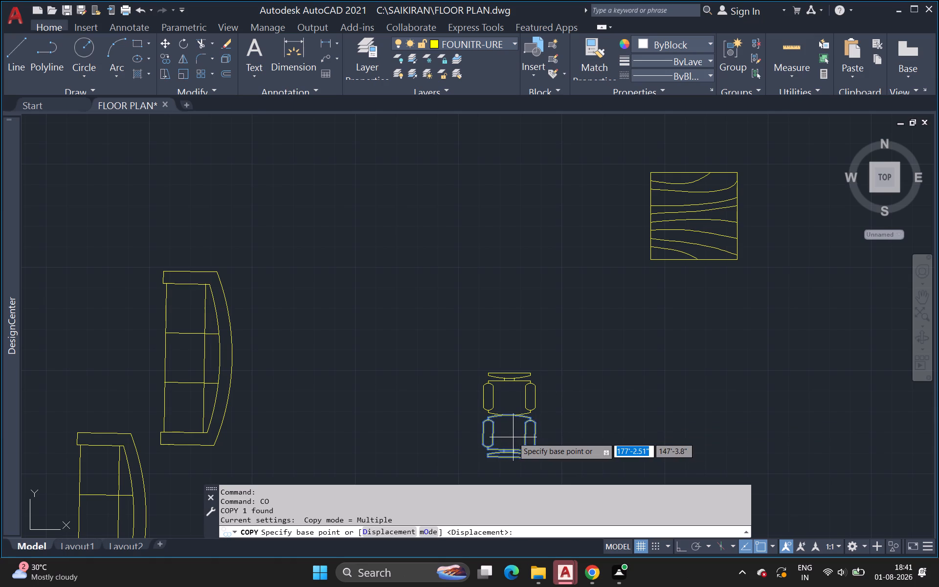
pyautogui.click(513, 460)
pyautogui.scroll(-2, 342, 438)
pyautogui.moveTo(342, 438); pyautogui.dragTo(344, 438, button='middle')
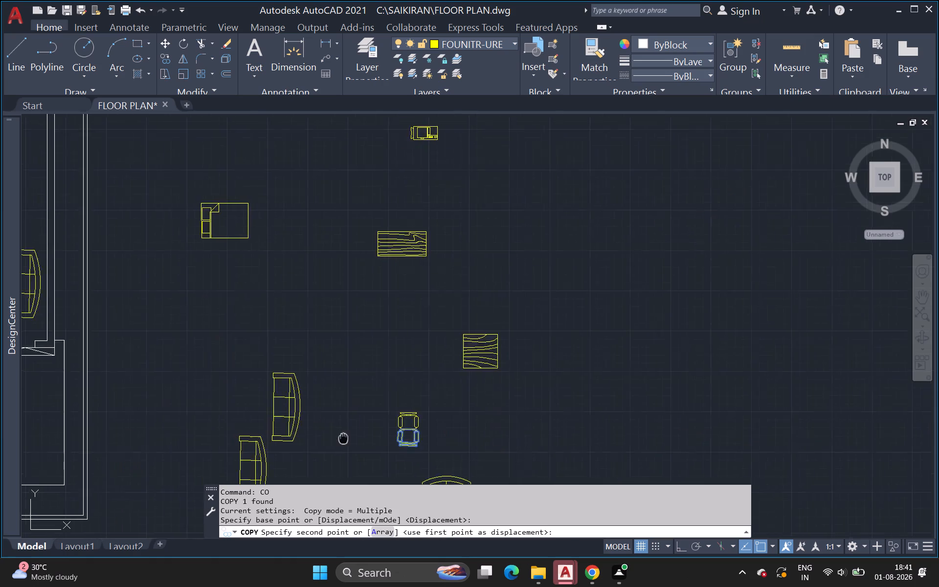
pyautogui.moveTo(344, 438); pyautogui.dragTo(449, 363, button='middle')
pyautogui.scroll(1, 451, 362)
pyautogui.moveTo(182, 357); pyautogui.dragTo(367, 404, button='middle')
pyautogui.scroll(-1, 315, 393)
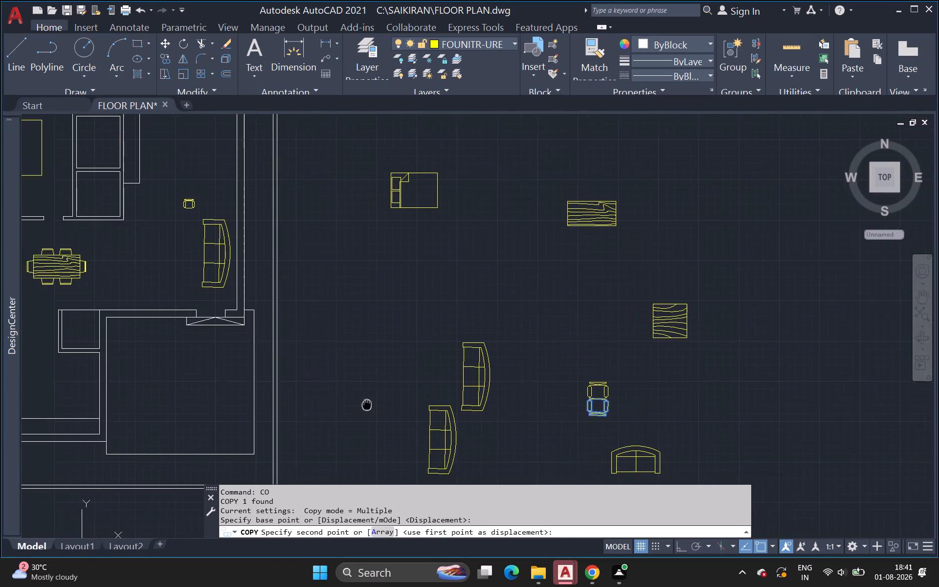
pyautogui.moveTo(367, 404); pyautogui.dragTo(365, 403, button='middle')
pyautogui.scroll(1, 215, 337)
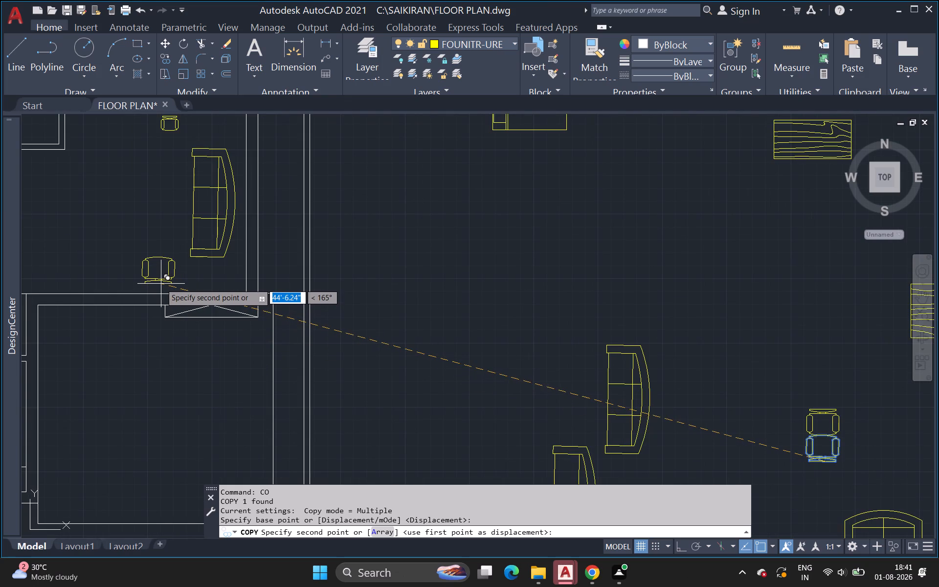
pyautogui.click(161, 283)
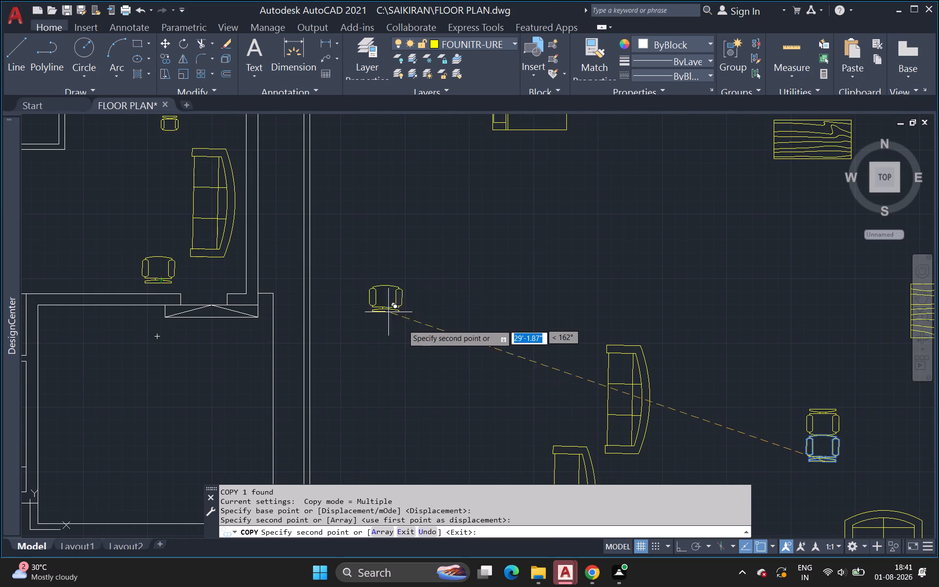
pyautogui.press('Escape')
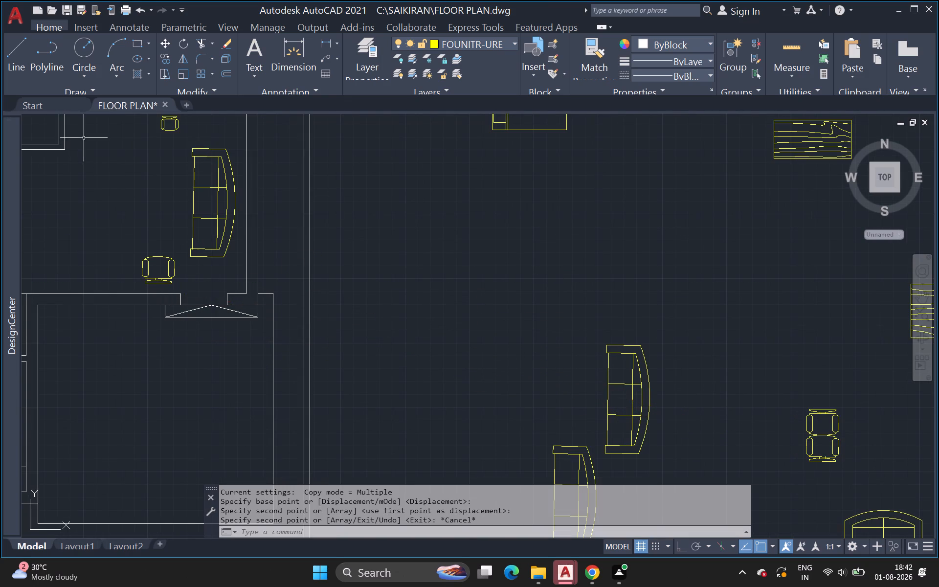
# Delete the undersized armchair above the sofa in the plan.
pyautogui.click(169, 127)
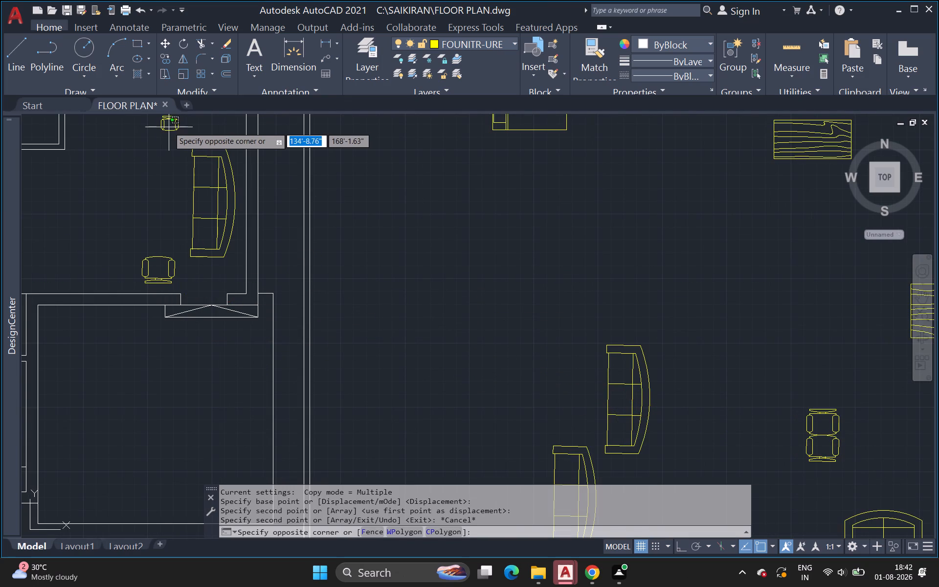
pyautogui.press('Escape')
pyautogui.click(164, 127)
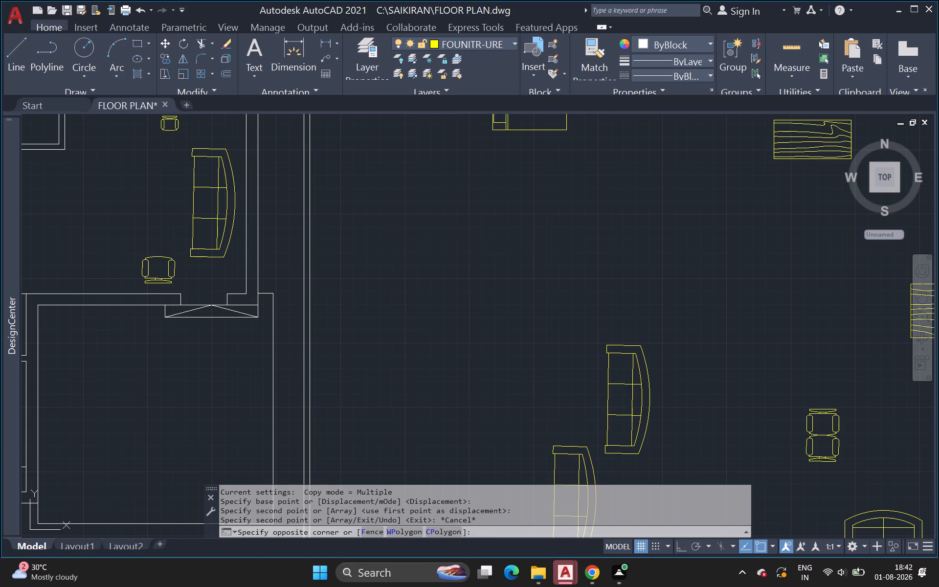
pyautogui.scroll(-1, 155, 130)
pyautogui.moveTo(156, 132); pyautogui.dragTo(163, 166, button='middle')
pyautogui.scroll(-1, 157, 140)
pyautogui.scroll(1, 163, 166)
pyautogui.click(167, 158)
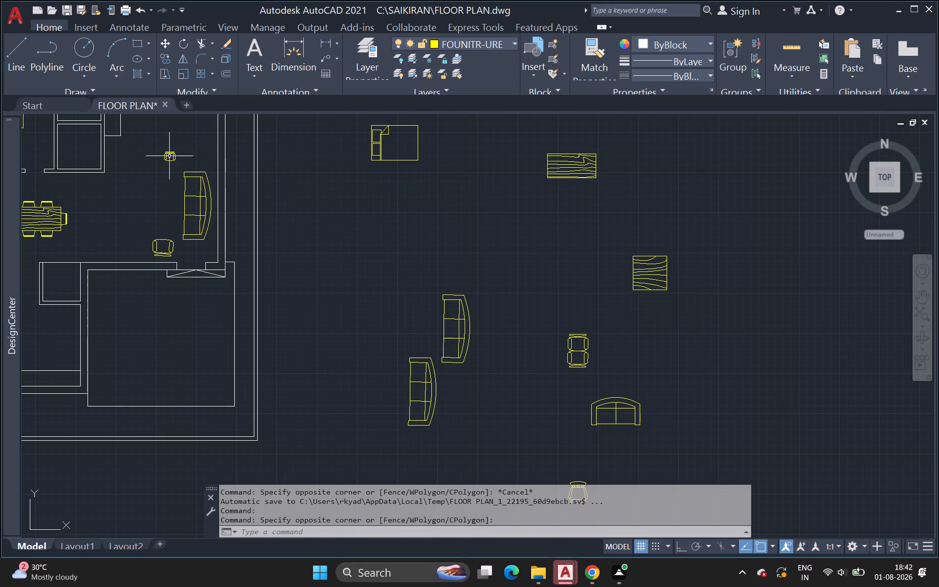
pyautogui.click(170, 156)
pyautogui.press('Escape')
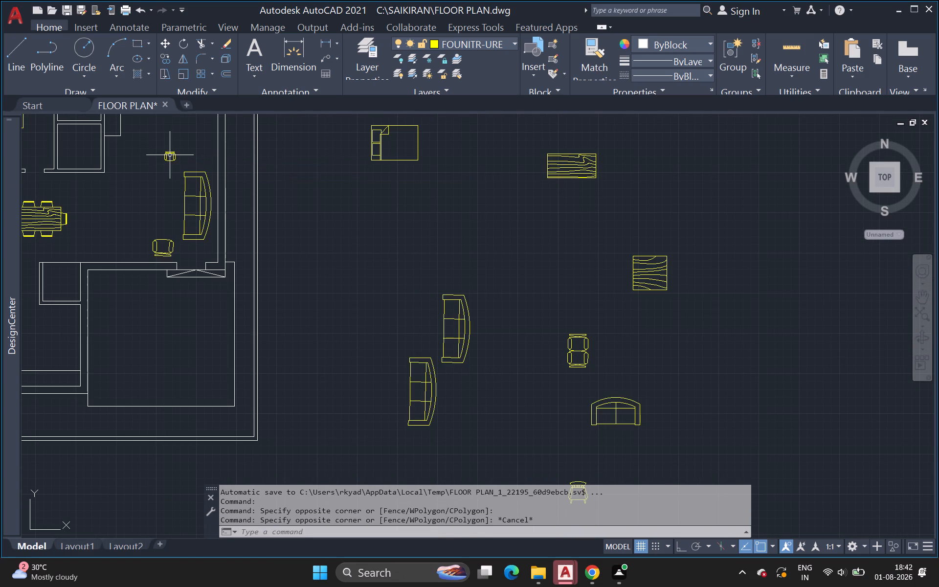
pyautogui.click(170, 155)
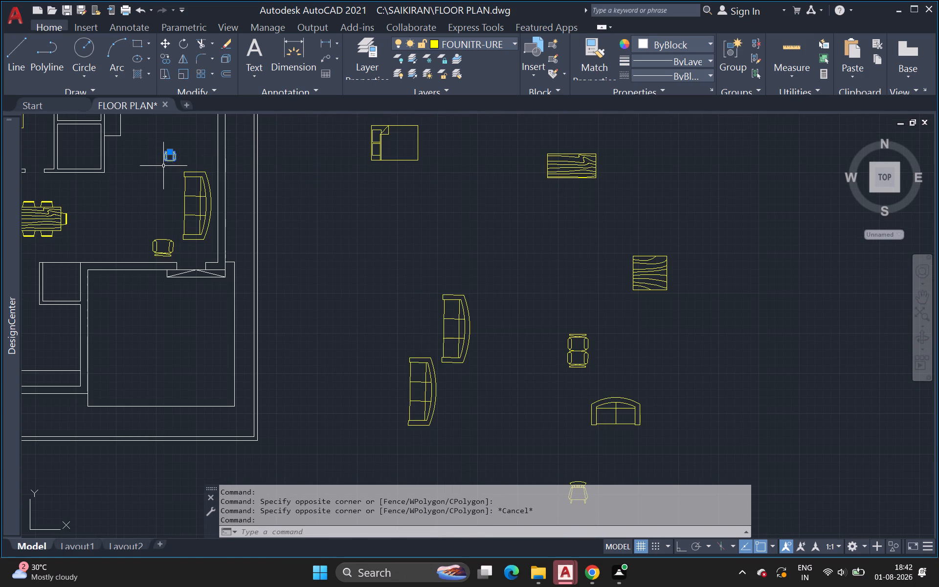
pyautogui.press('Delete')
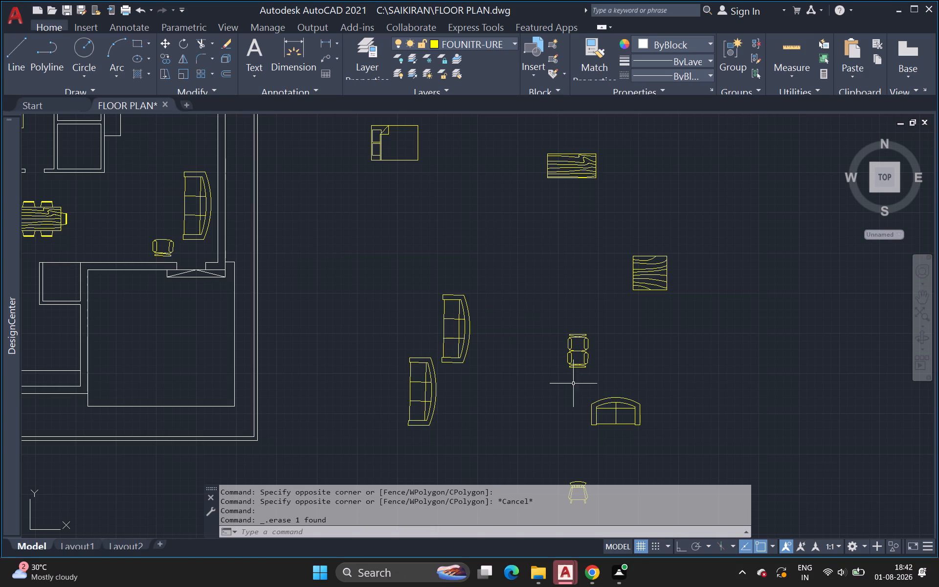
# Copy the upper chair of the loose mirrored armchair pair into the plan, just above and left of the sofa.
pyautogui.click(581, 335)
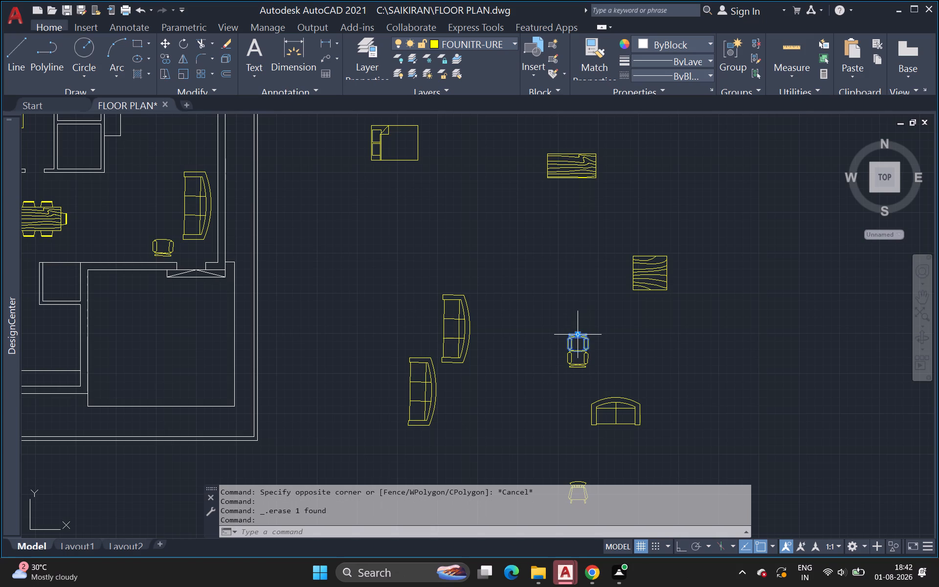
pyautogui.press('c')
pyautogui.press('o')
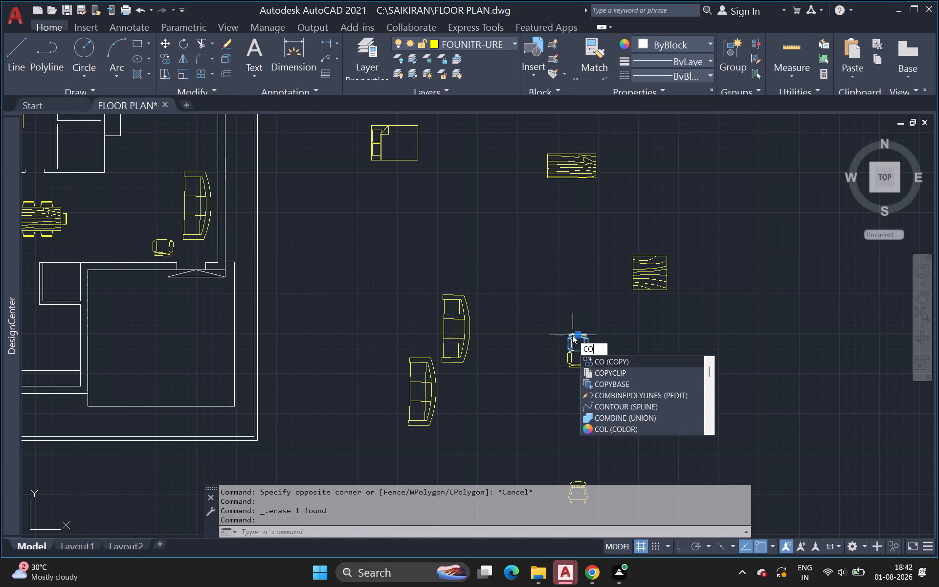
pyautogui.press('Return')
pyautogui.click(572, 335)
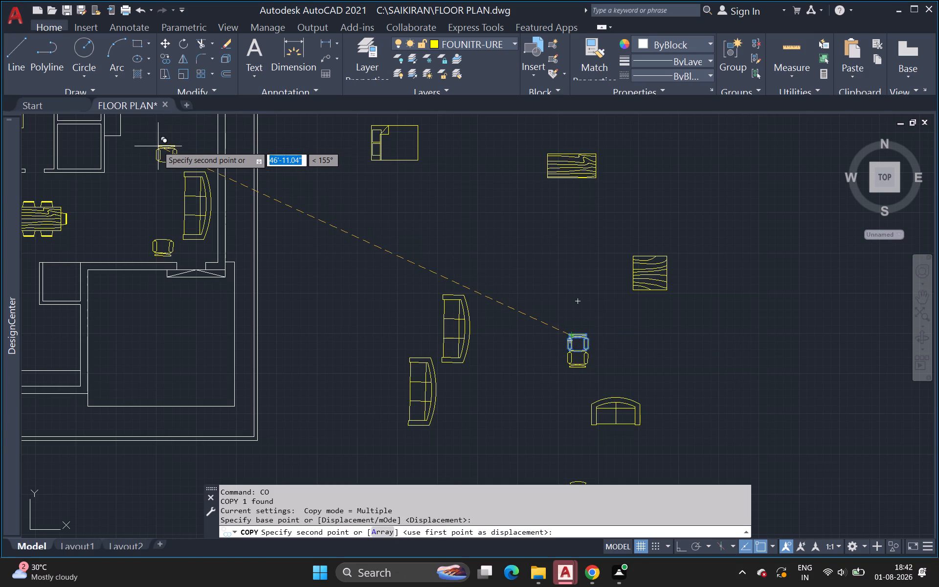
pyautogui.click(157, 147)
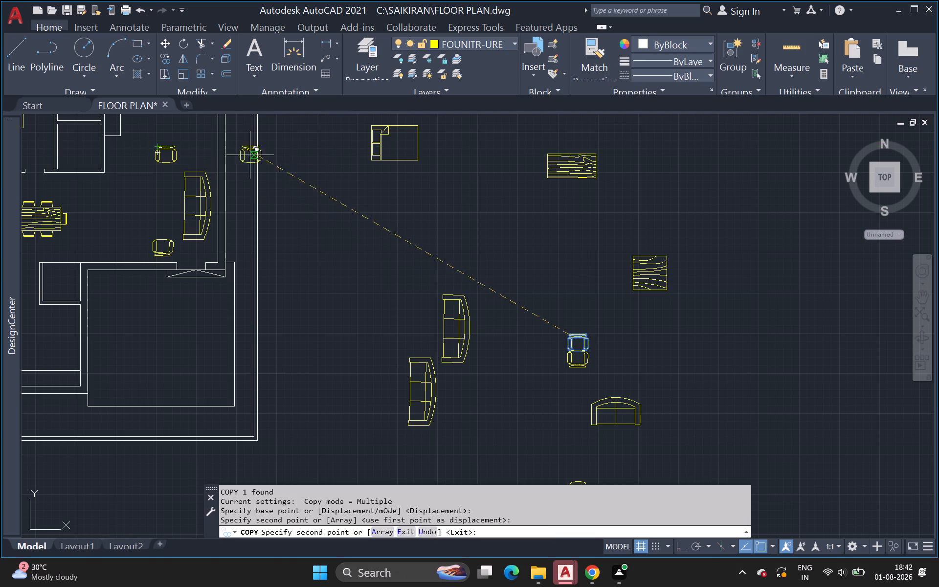
pyautogui.press('Escape')
# Insert the Vehicles block from the metric architectural tool palette samples into the empty area right of the loose furniture, then close the palettes.
pyautogui.scroll(-1, 299, 214)
pyautogui.moveTo(299, 218); pyautogui.dragTo(300, 261, button='middle')
pyautogui.scroll(-1, 302, 244)
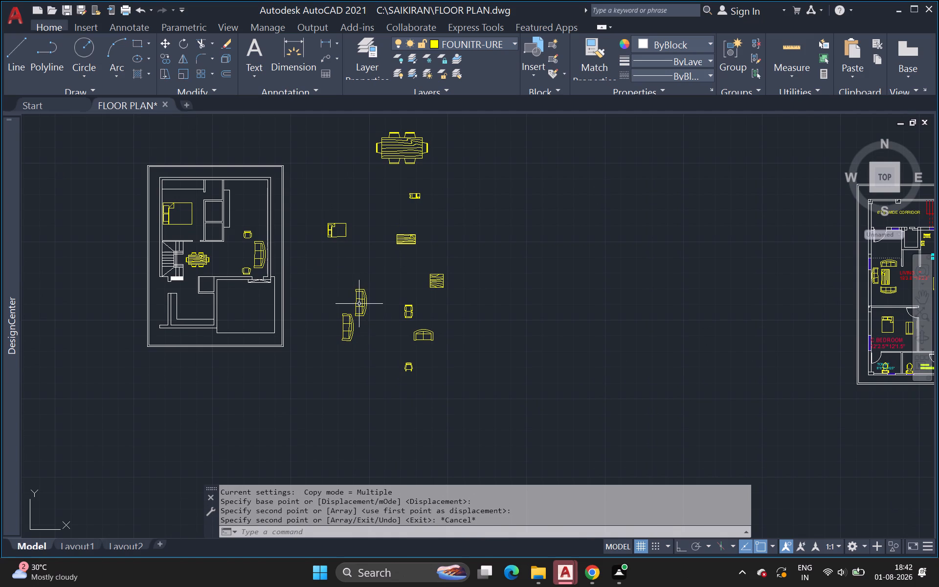
pyautogui.scroll(1, 359, 304)
pyautogui.moveTo(356, 327); pyautogui.dragTo(349, 347, button='middle')
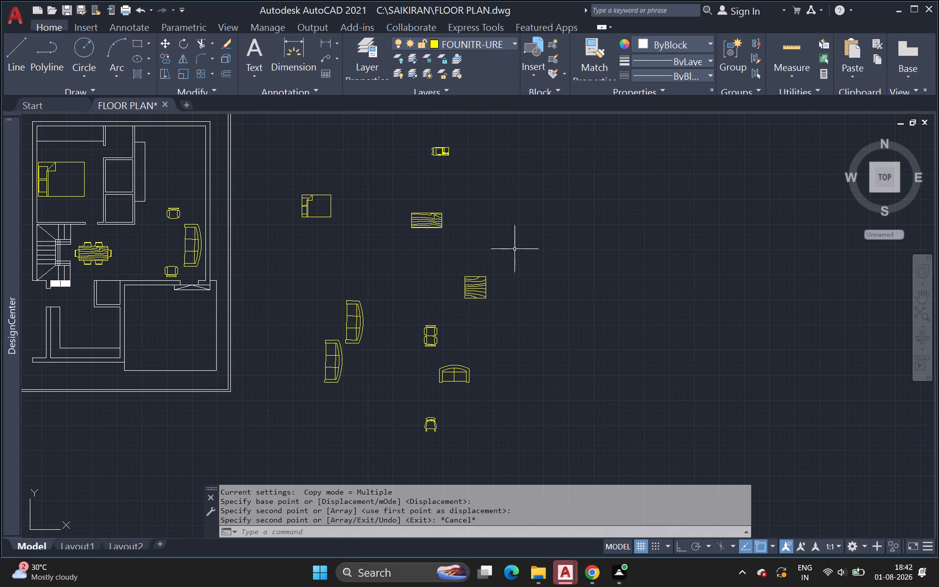
pyautogui.press('t')
pyautogui.press('p')
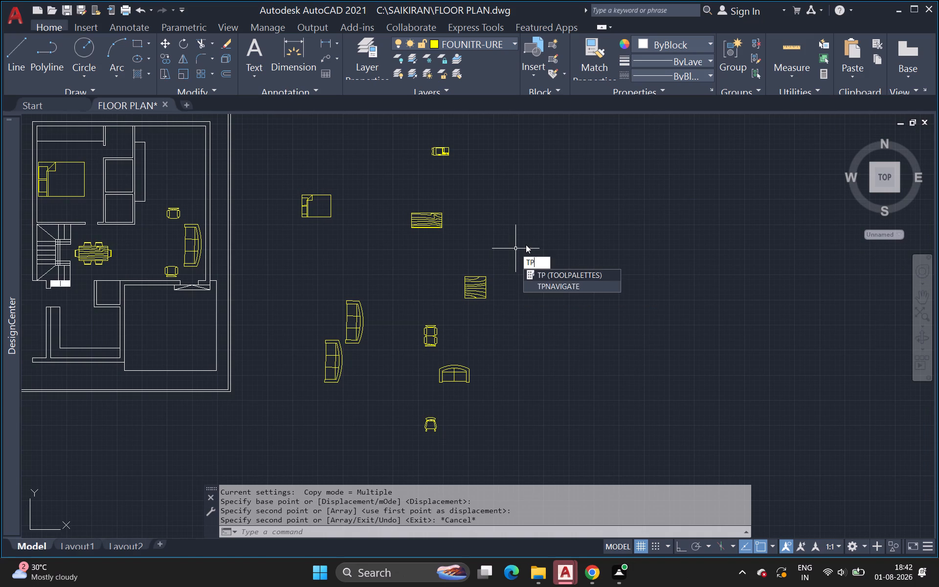
pyautogui.press('Return')
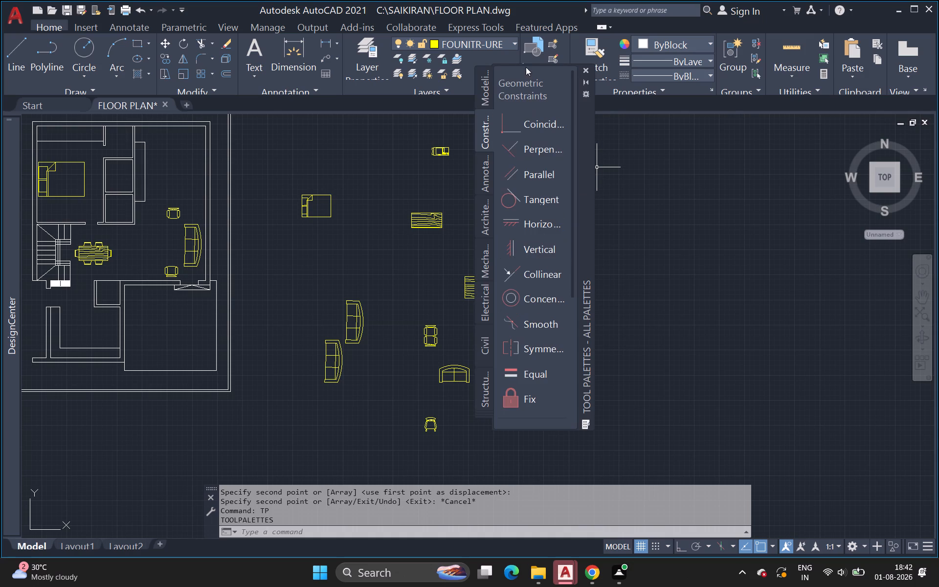
pyautogui.click(485, 91)
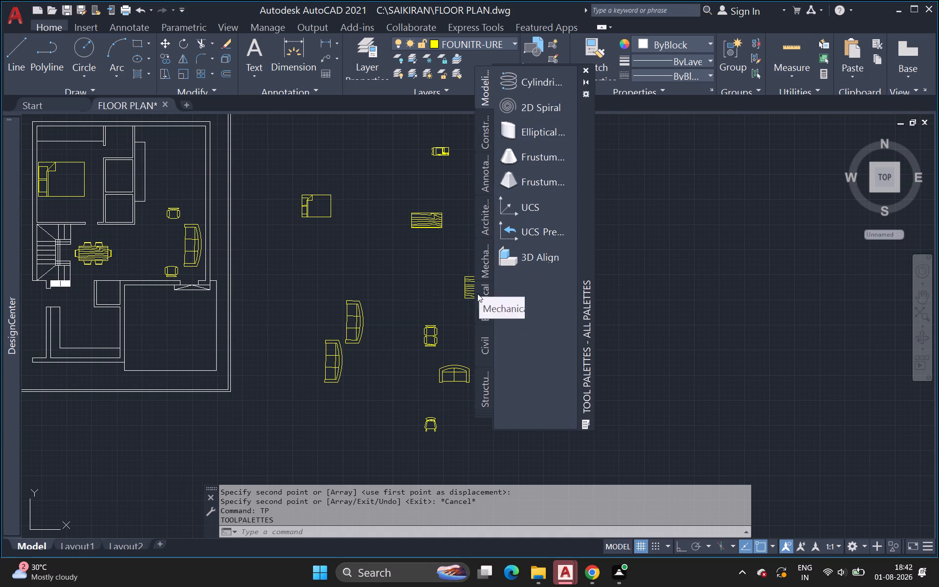
pyautogui.click(484, 339)
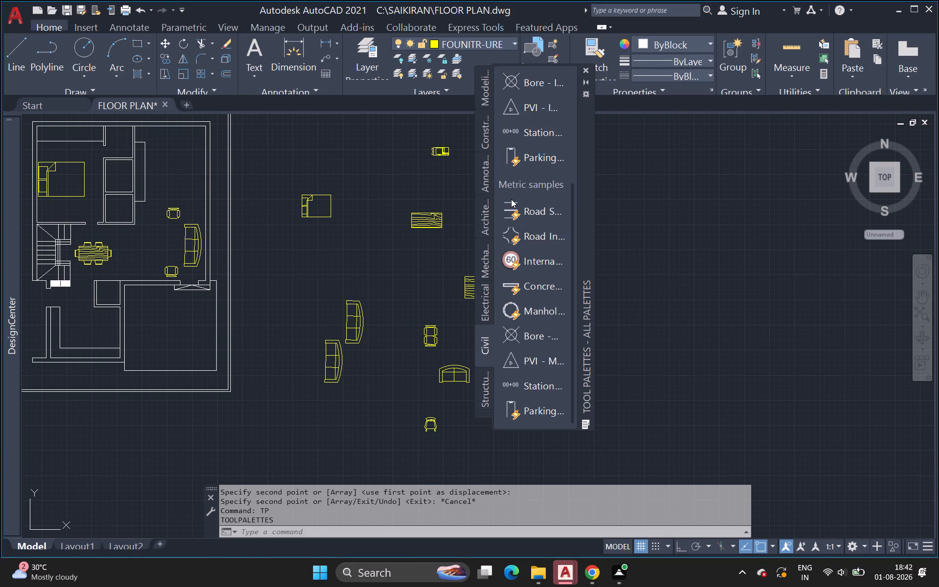
pyautogui.click(485, 256)
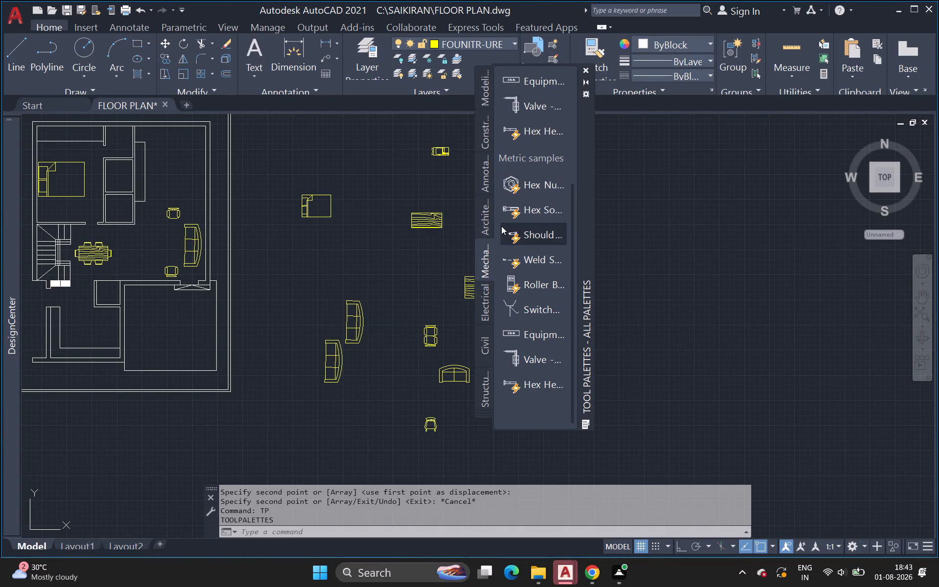
pyautogui.click(484, 218)
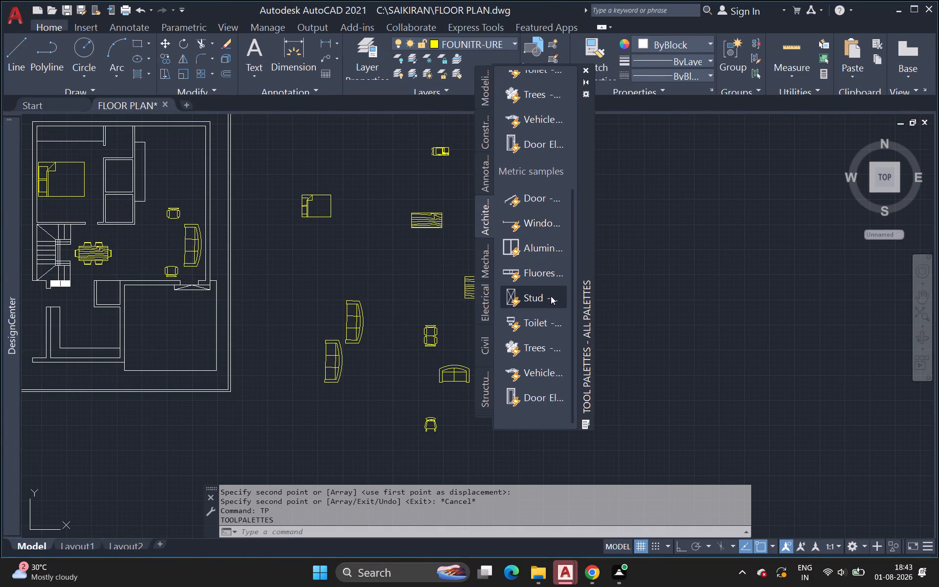
pyautogui.scroll(4, 550, 296)
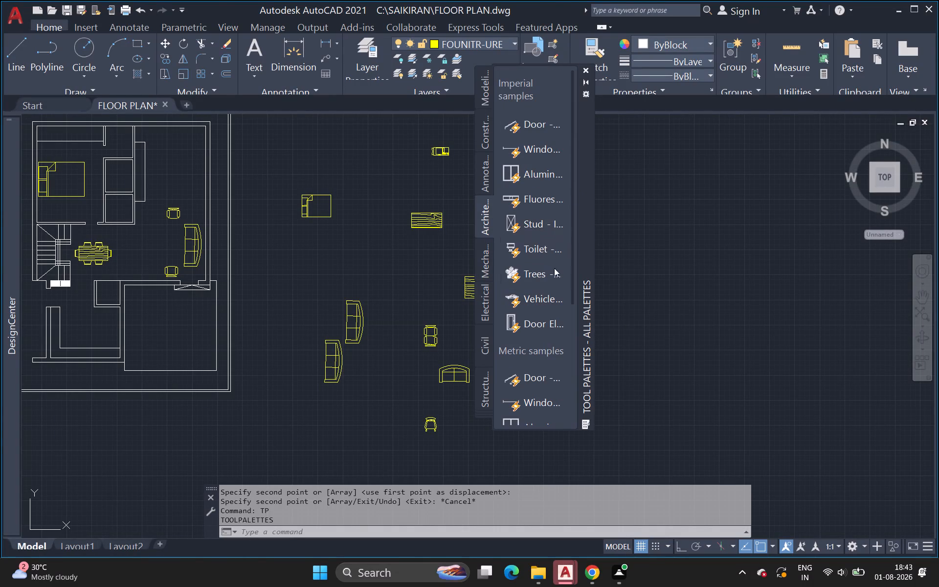
pyautogui.scroll(-2, 547, 328)
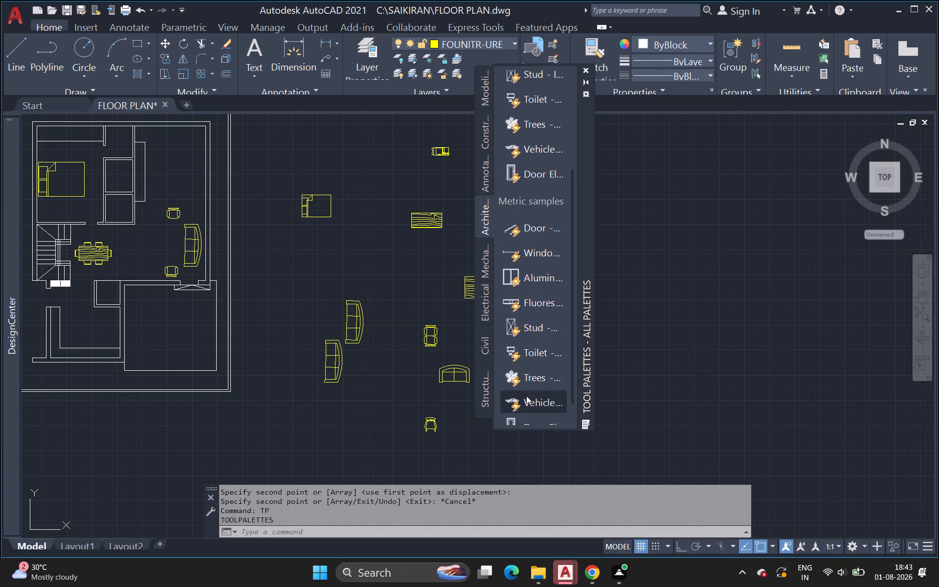
pyautogui.moveTo(530, 400); pyautogui.dragTo(627, 297)
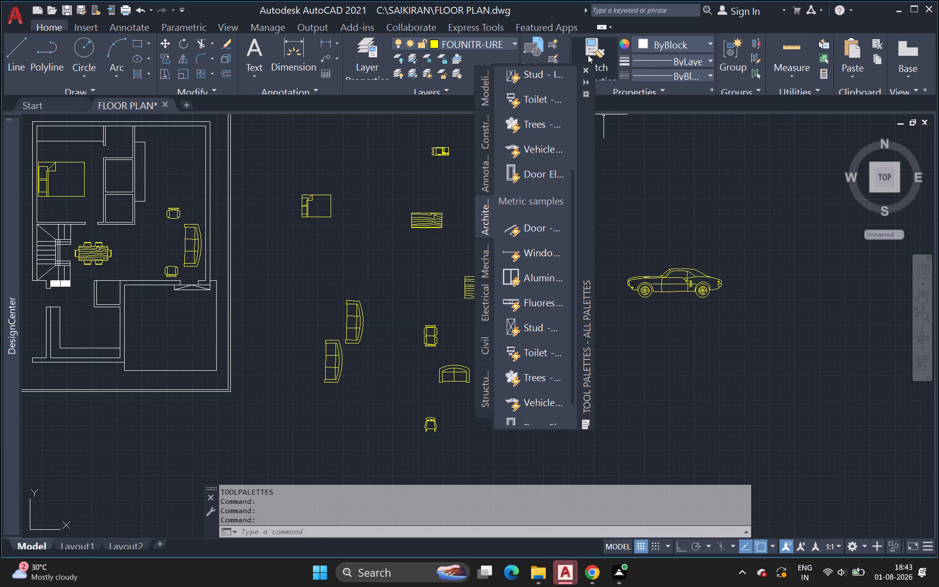
pyautogui.click(585, 68)
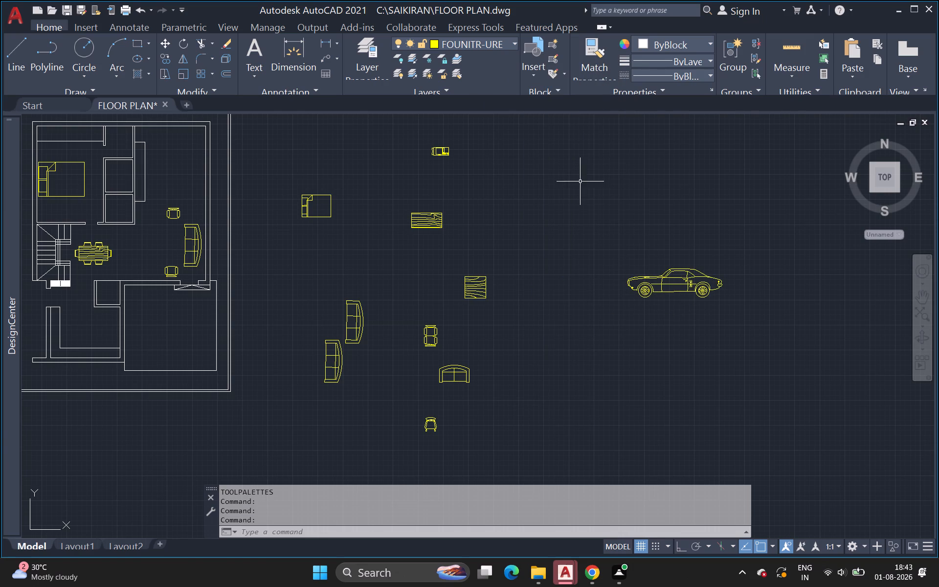
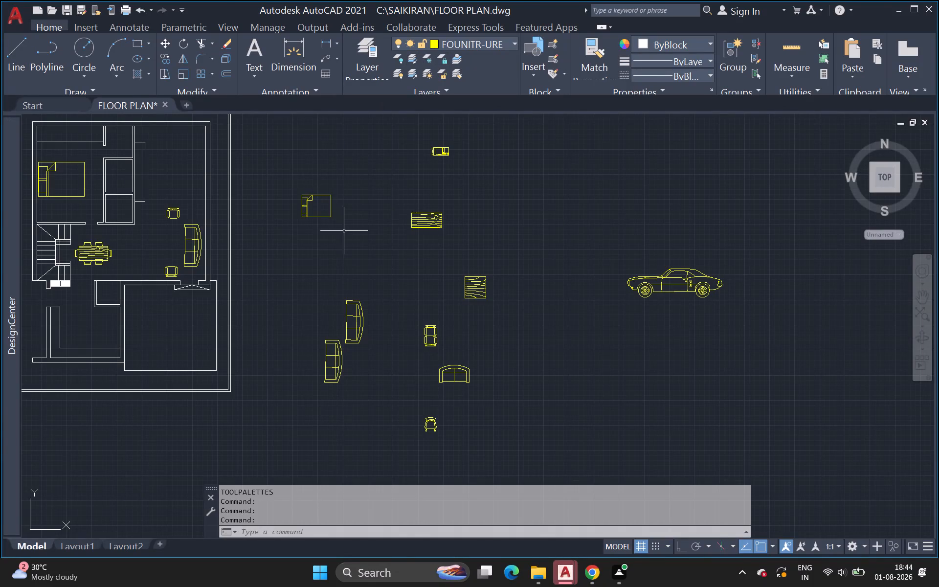
# Switch the inserted vehicle block from its side view to Sports Car (Top).
pyautogui.scroll(-1, 309, 220)
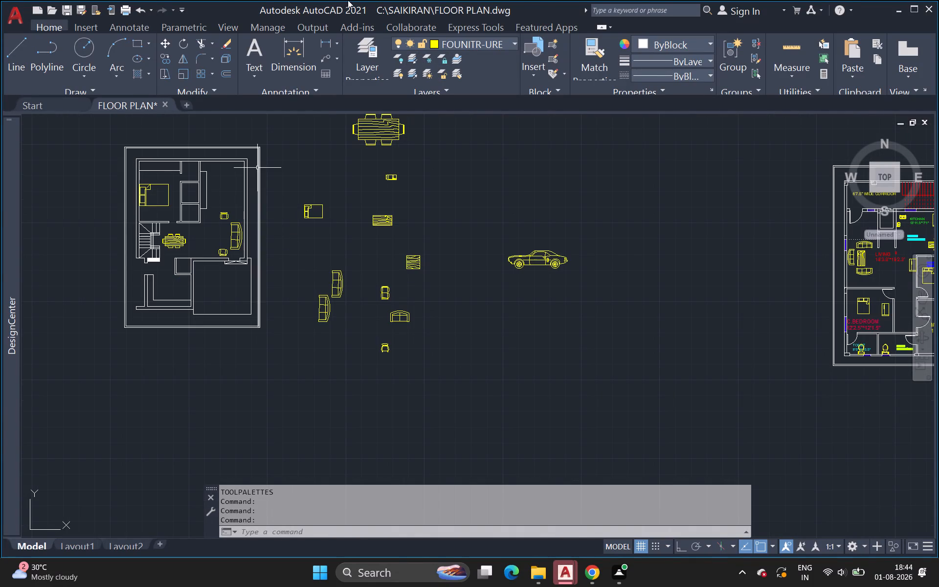
pyautogui.click(542, 251)
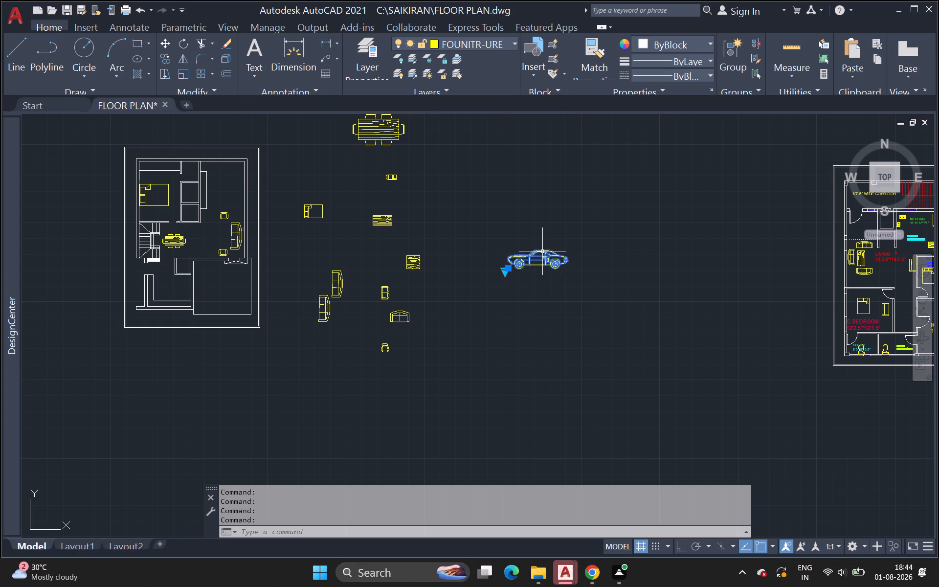
pyautogui.click(507, 274)
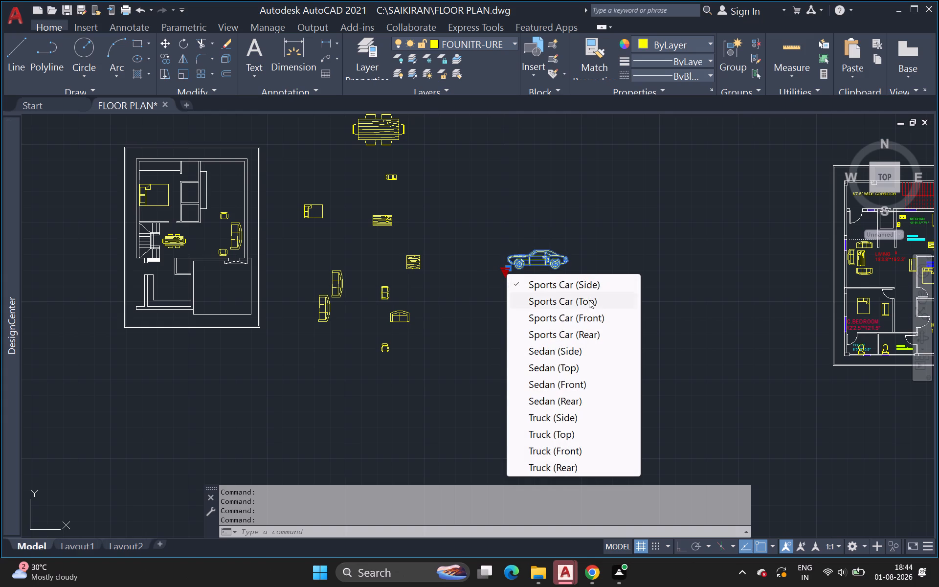
pyautogui.click(590, 305)
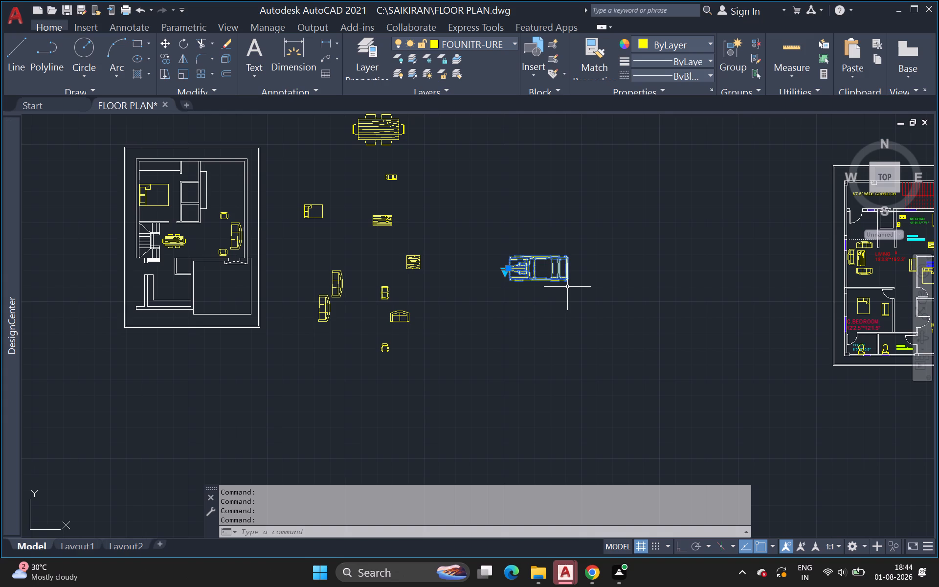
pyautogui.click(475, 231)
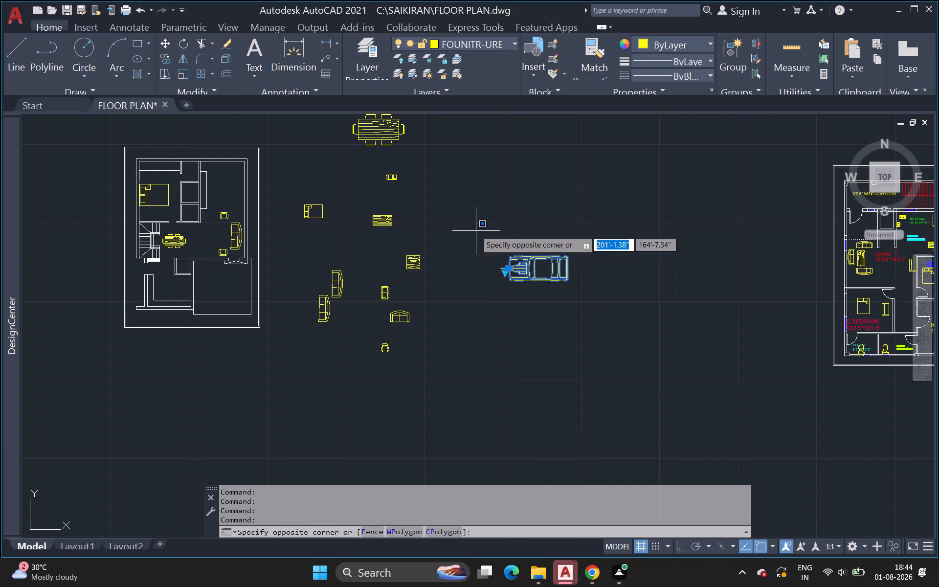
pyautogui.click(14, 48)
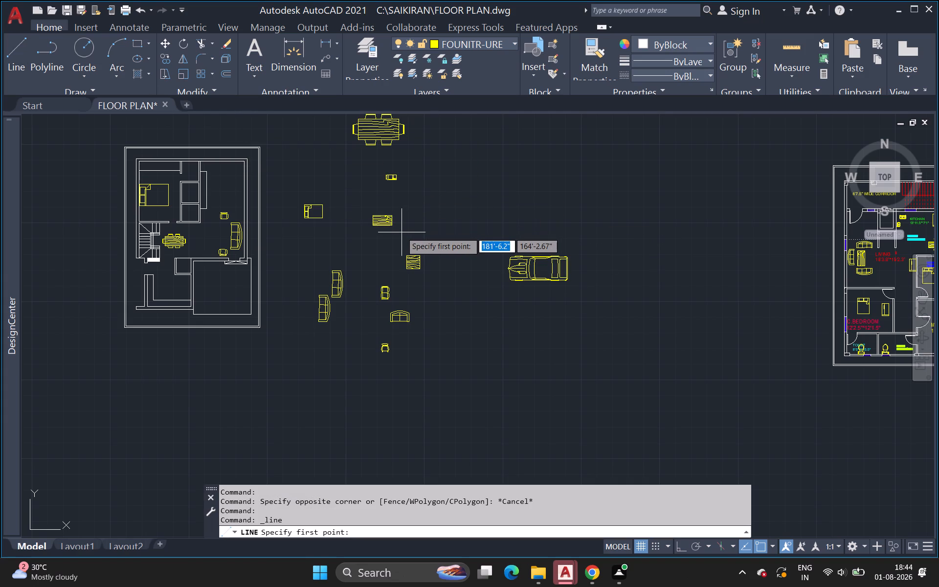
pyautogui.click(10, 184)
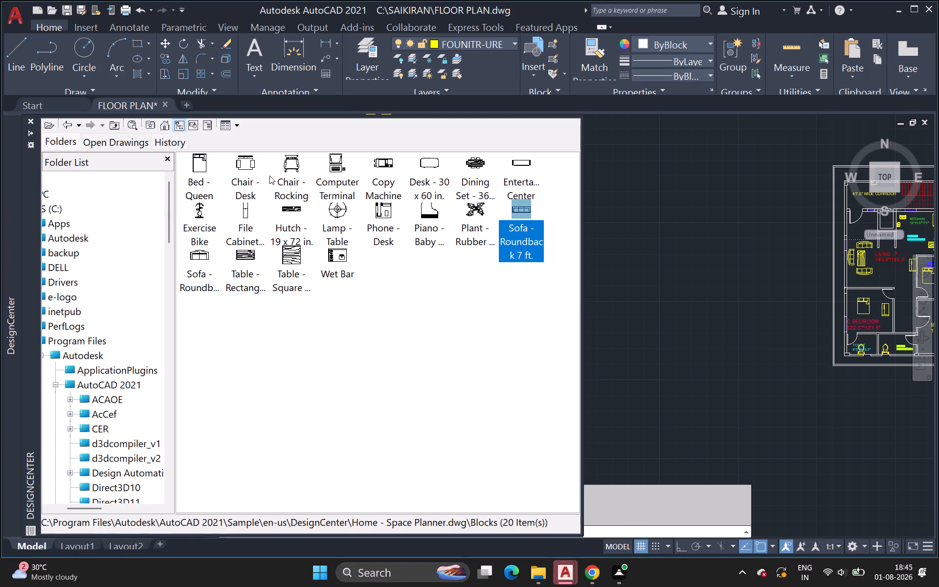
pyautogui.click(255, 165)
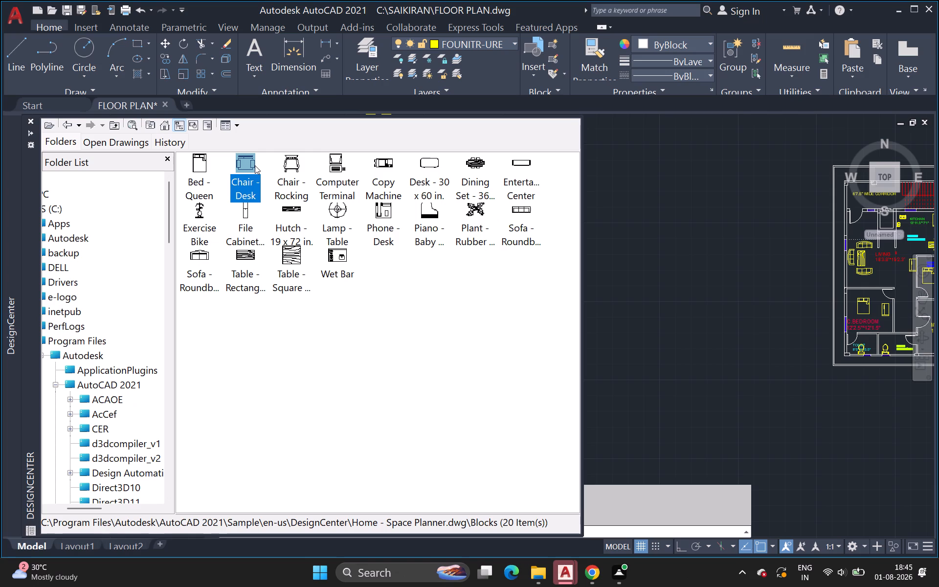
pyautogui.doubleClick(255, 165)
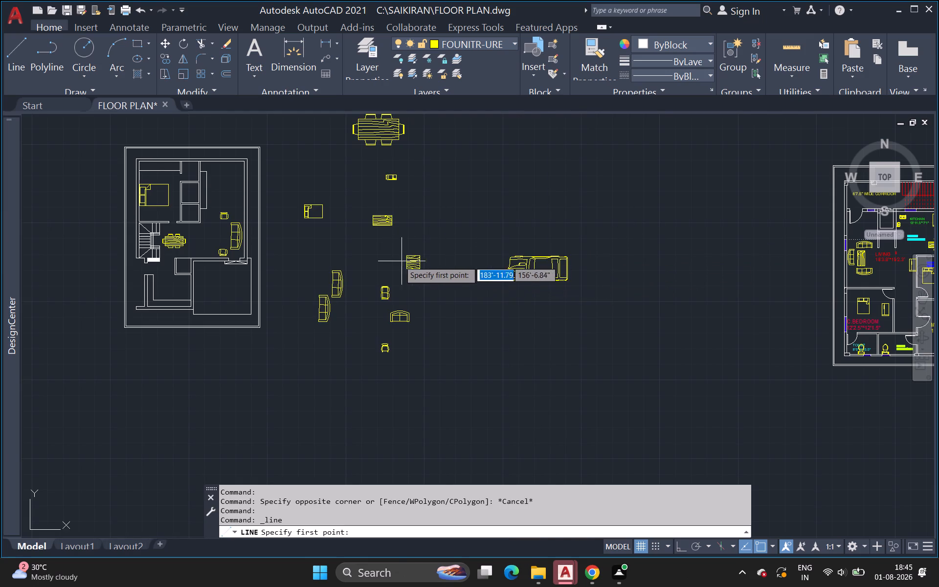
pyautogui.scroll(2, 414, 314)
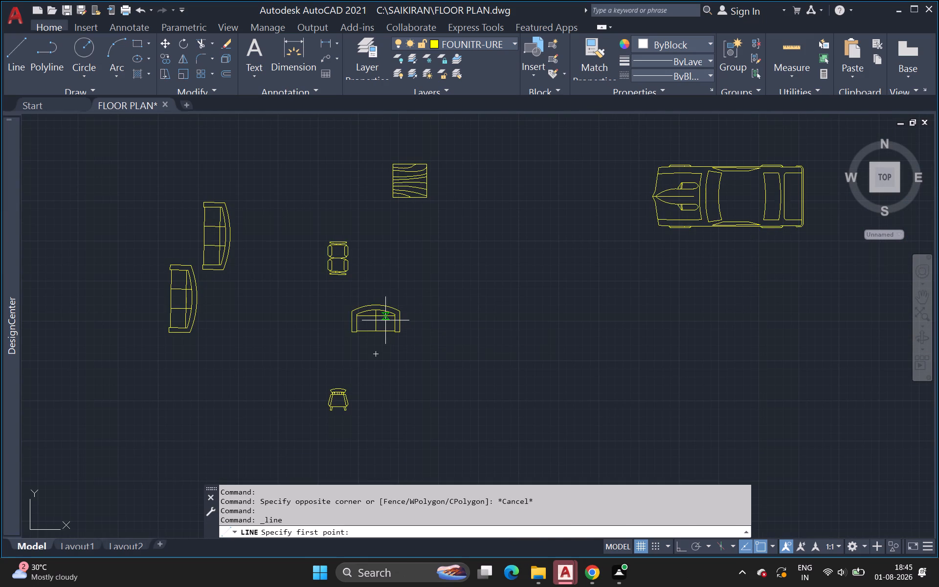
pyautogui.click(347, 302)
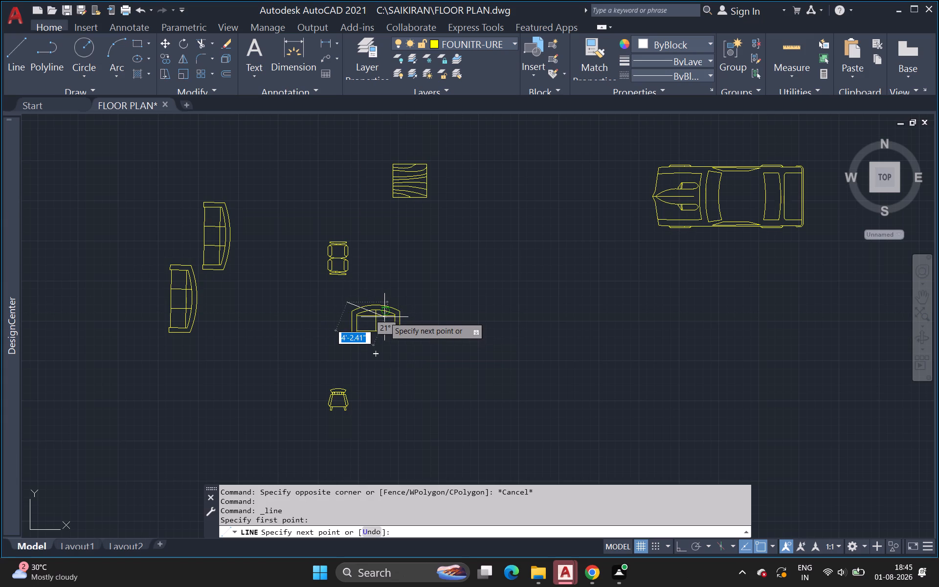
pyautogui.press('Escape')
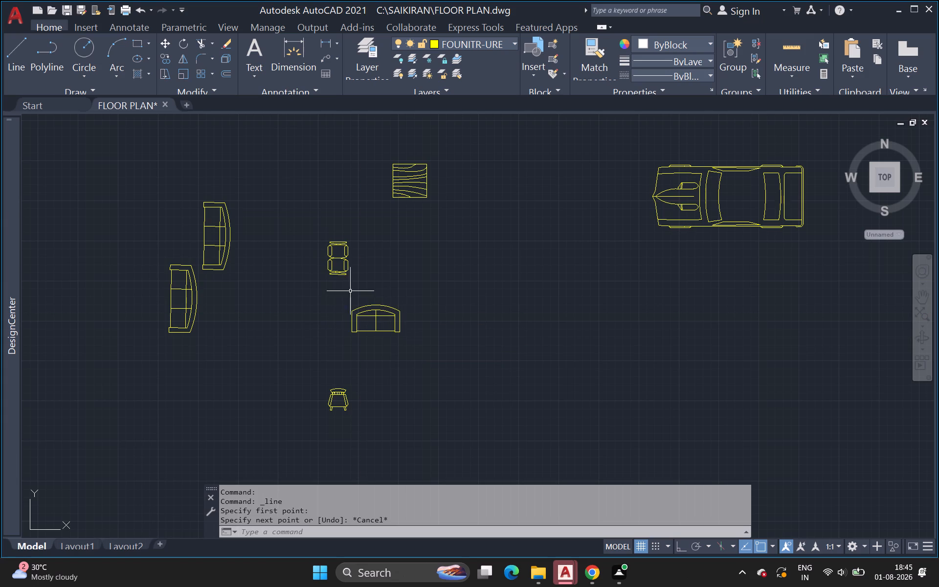
# Rotate the loose two-seat sofa below the armchair pair by about 270° around its lower-right corner.
pyautogui.moveTo(337, 297); pyautogui.dragTo(339, 304)
pyautogui.click(425, 374)
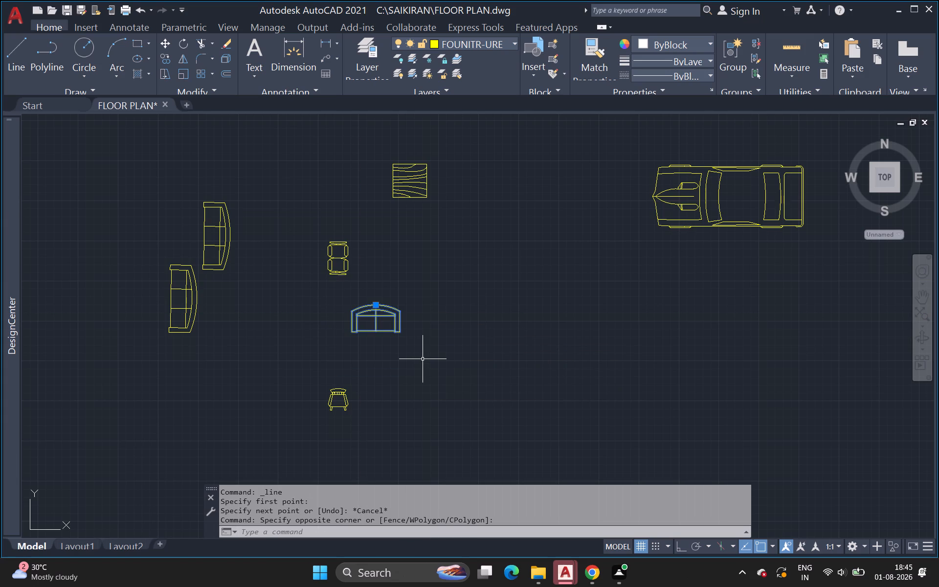
pyautogui.write('RO')
pyautogui.press('Return')
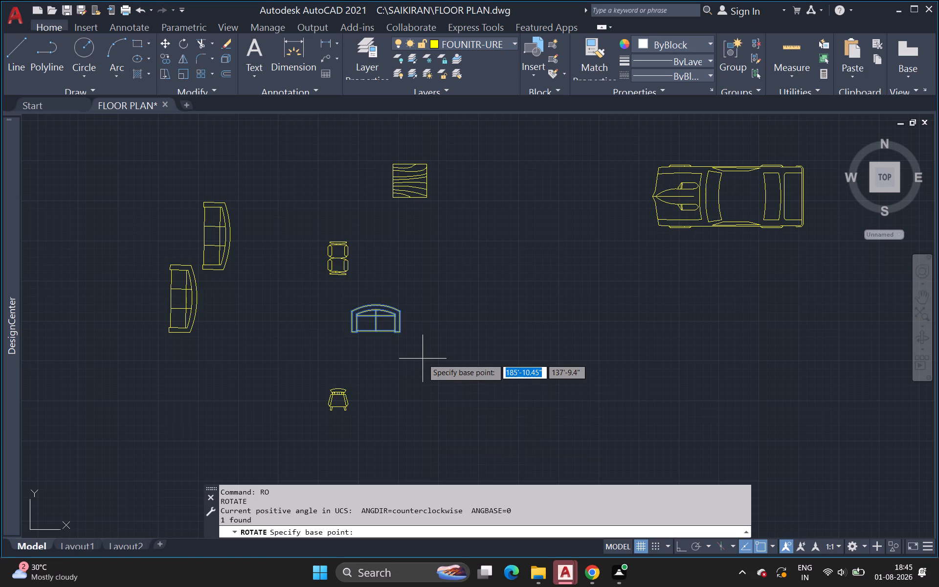
pyautogui.click(400, 334)
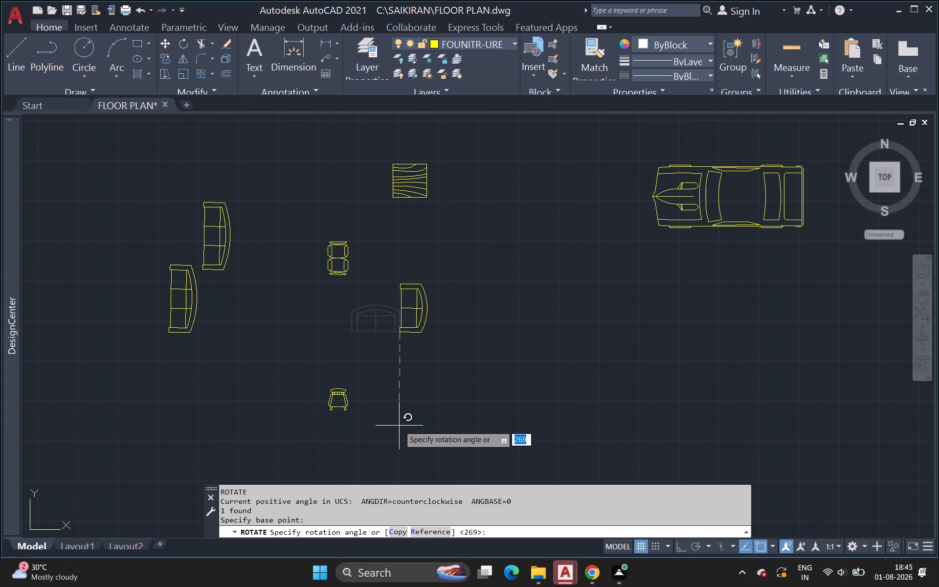
pyautogui.click(399, 427)
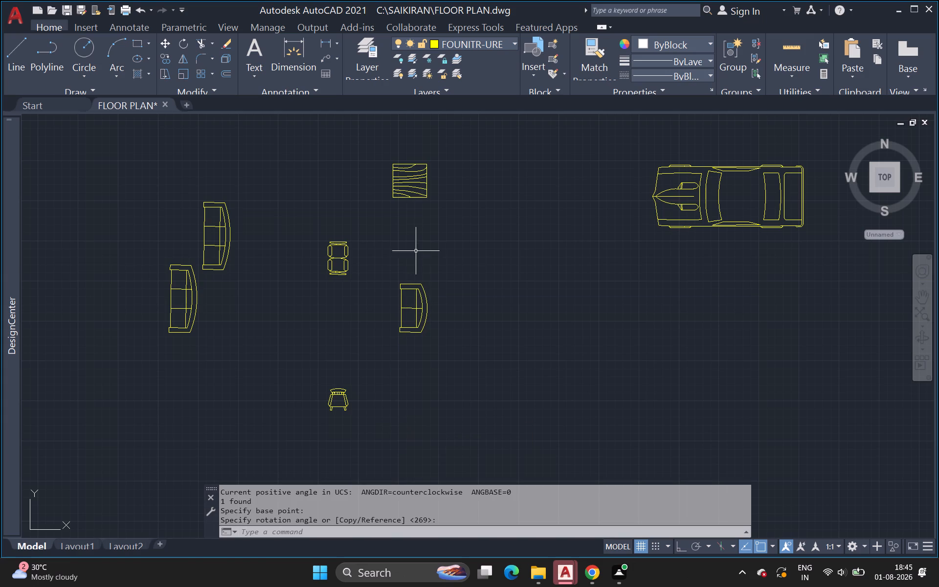
# Scale the rotated two-seat sofa down to roughly half its size from its lower-left corner.
pyautogui.click(385, 269)
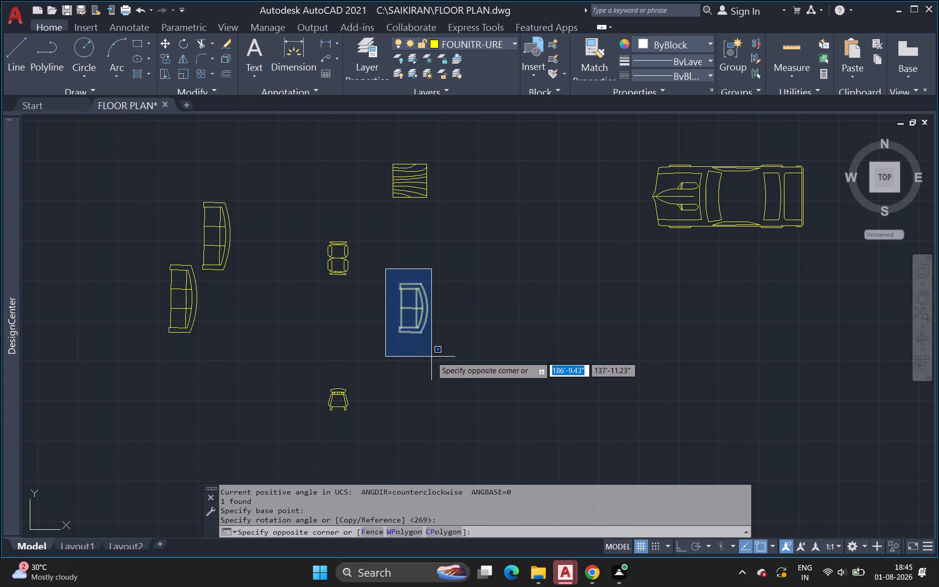
pyautogui.click(433, 354)
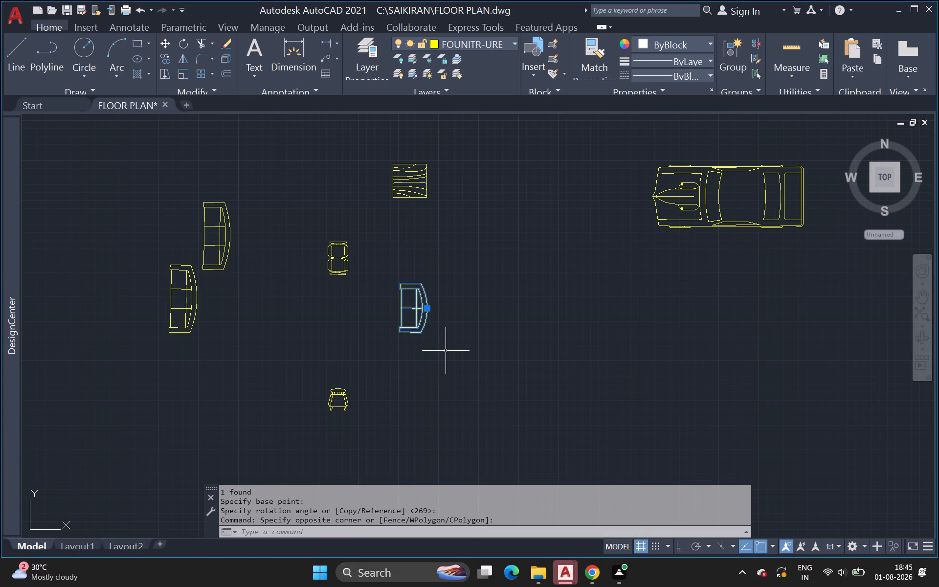
pyautogui.write('SC')
pyautogui.press('Return')
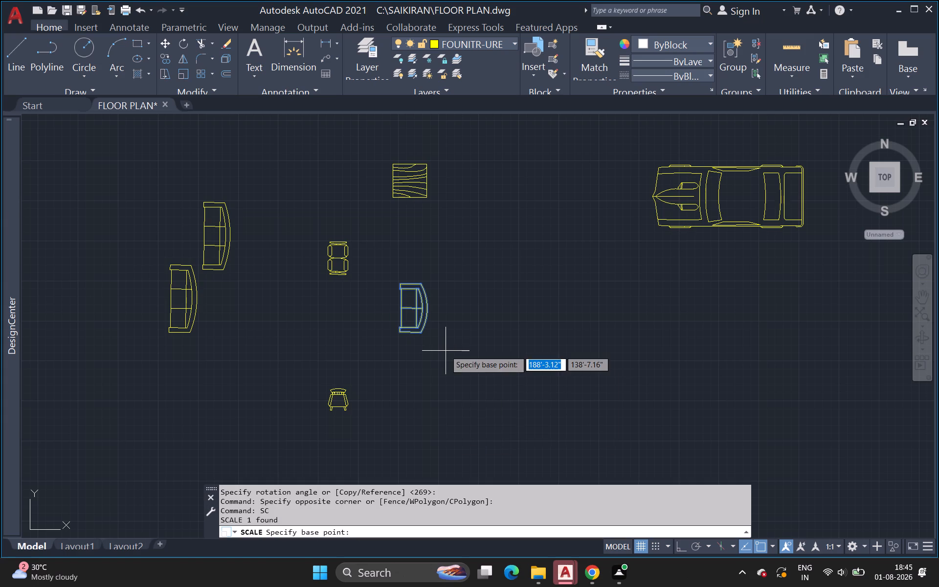
pyautogui.click(397, 333)
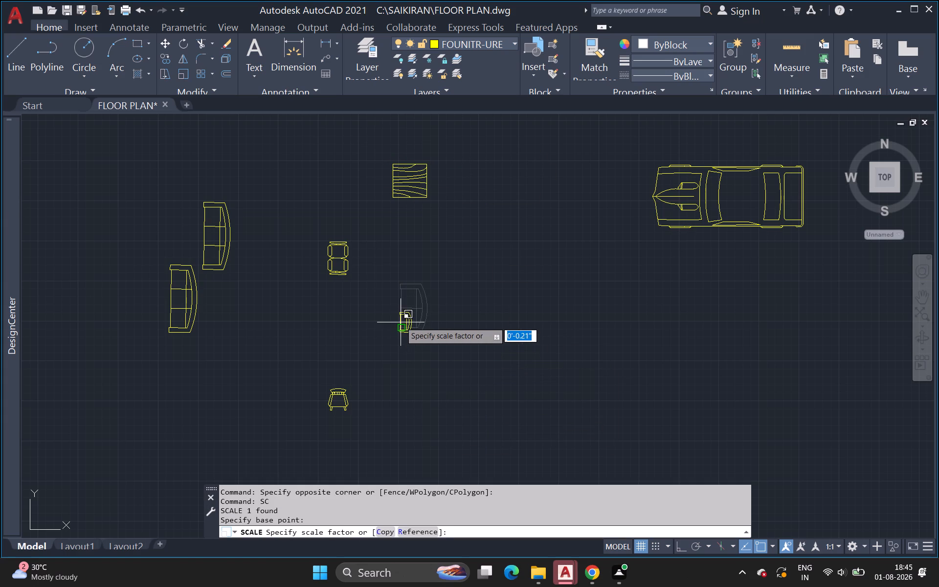
pyautogui.click(402, 319)
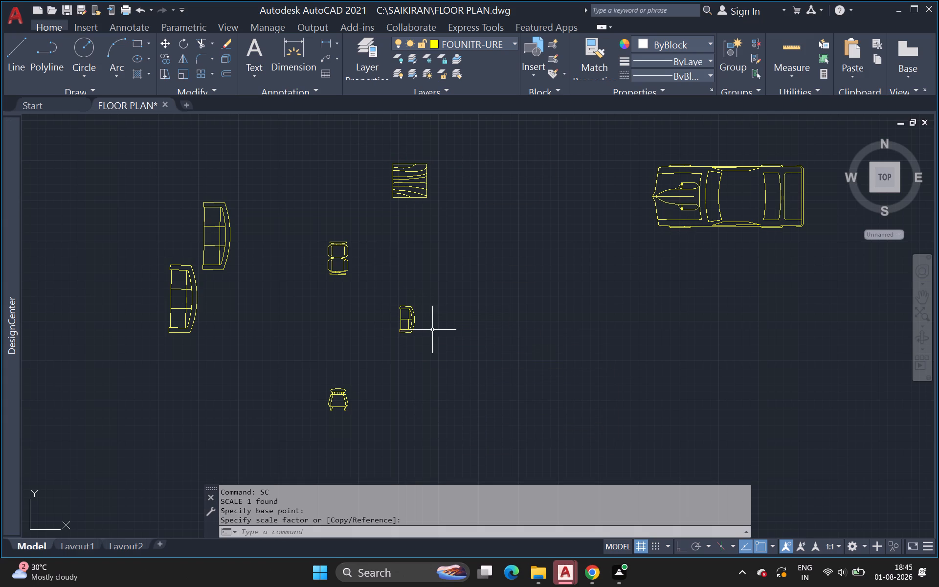
# Copy the reduced two-seat sofa twice straight downward, end to end, to form a column of three.
pyautogui.click(395, 297)
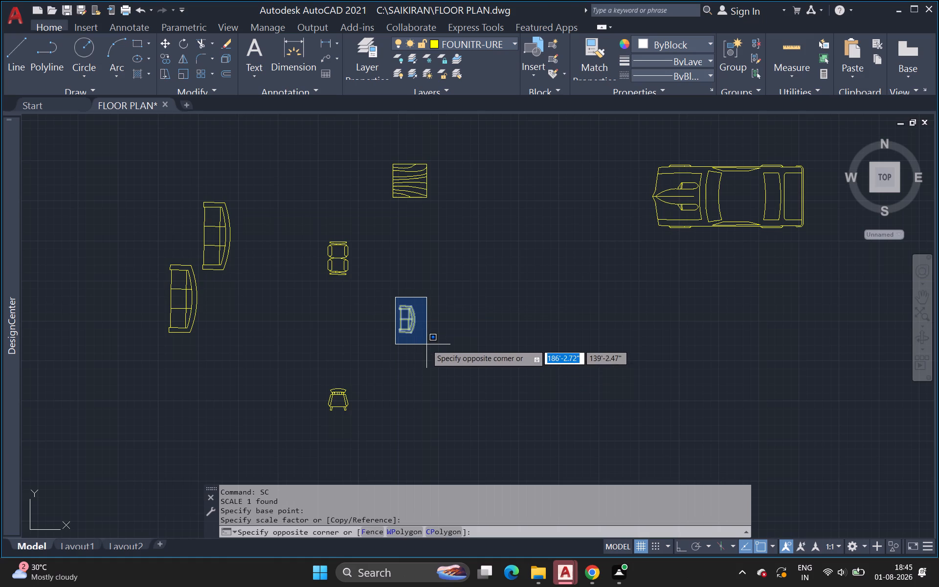
pyautogui.click(426, 344)
pyautogui.press('c')
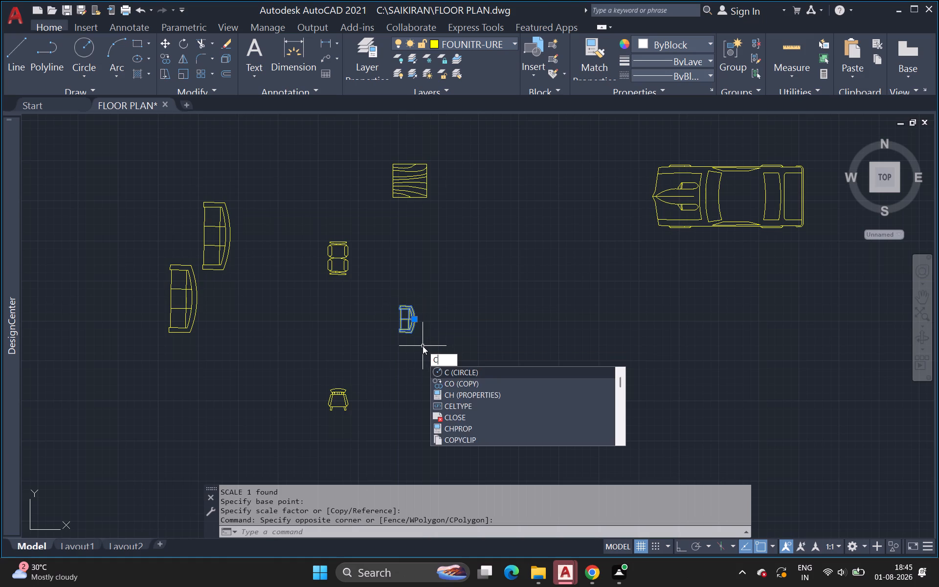
pyautogui.press('o')
pyautogui.press('space')
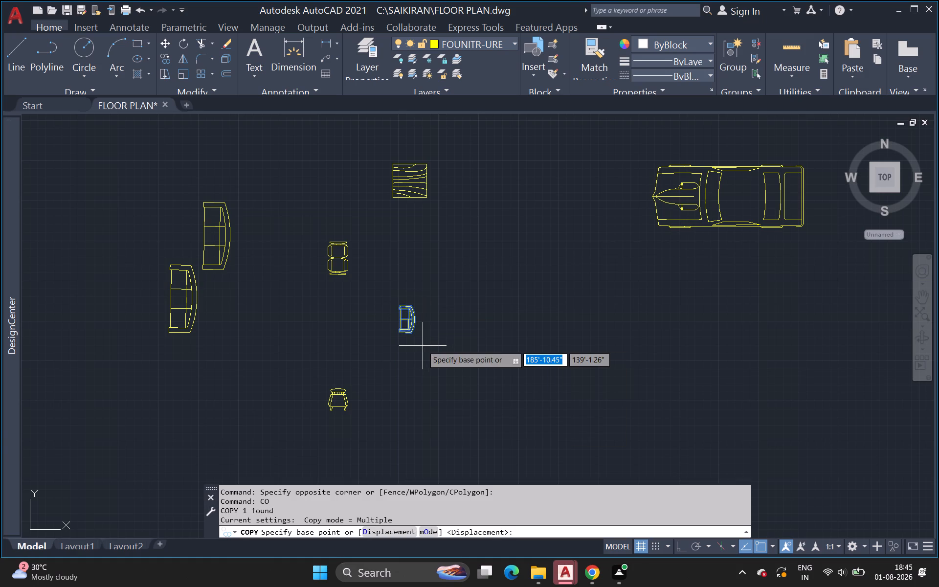
pyautogui.scroll(2, 411, 332)
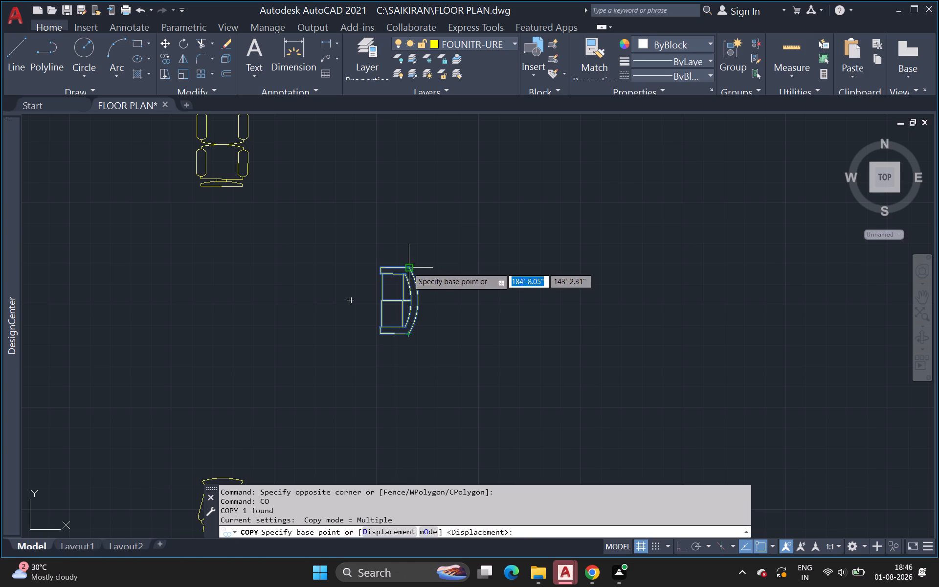
pyautogui.click(408, 268)
pyautogui.click(406, 334)
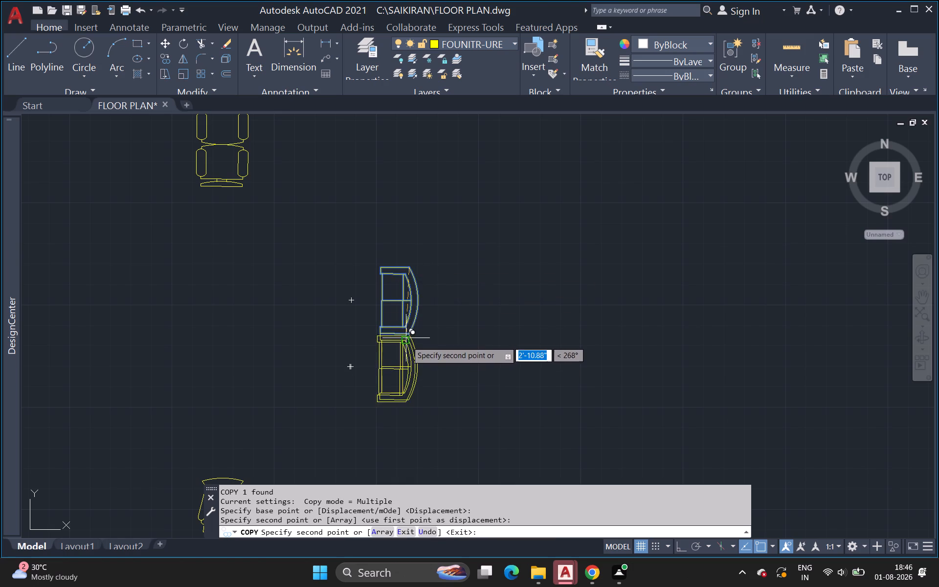
pyautogui.click(409, 397)
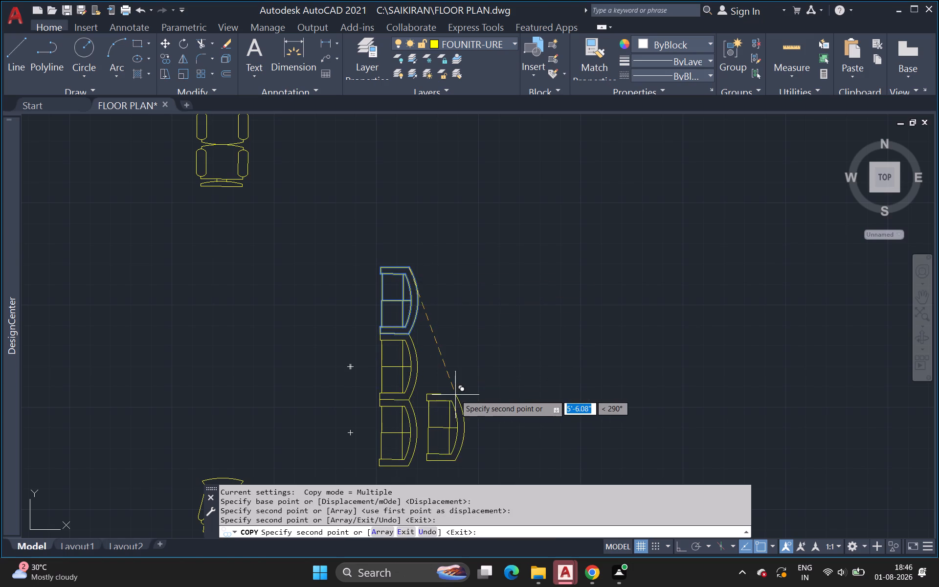
pyautogui.moveTo(455, 397); pyautogui.dragTo(444, 326, button='middle')
pyautogui.scroll(-1, 455, 397)
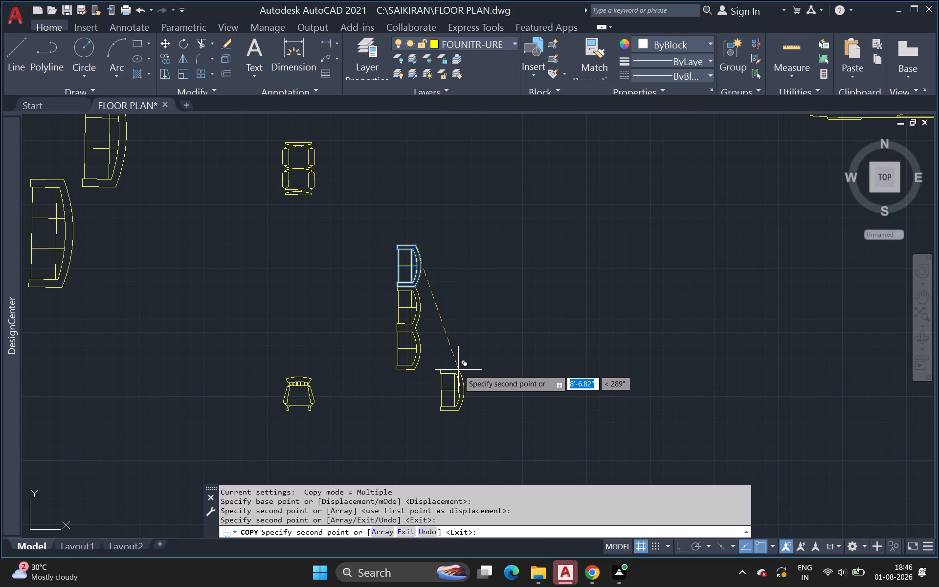
pyautogui.press('Escape')
# Rotate the lower of the two loose three-seat sofas by 270° around its lower-left corner.
pyautogui.scroll(-1, 469, 407)
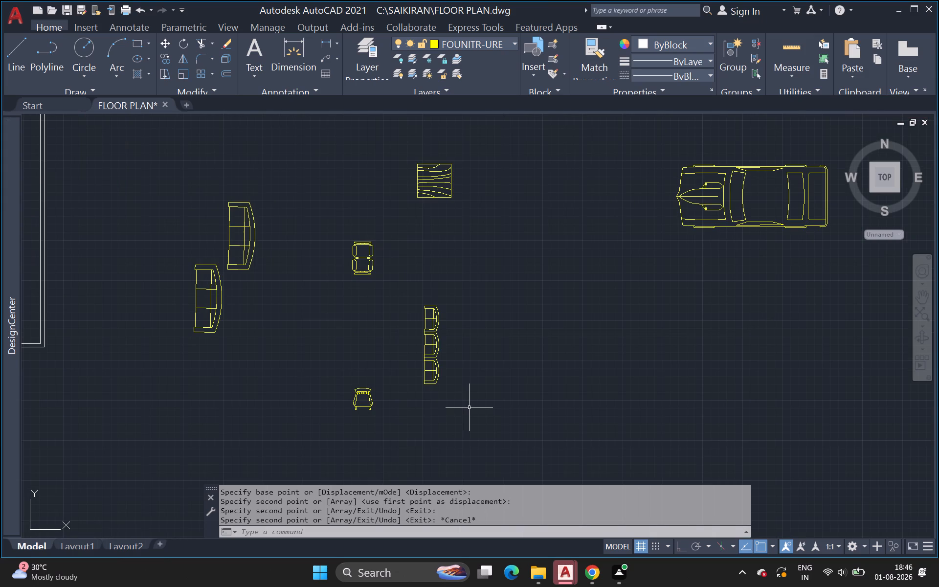
pyautogui.click(172, 252)
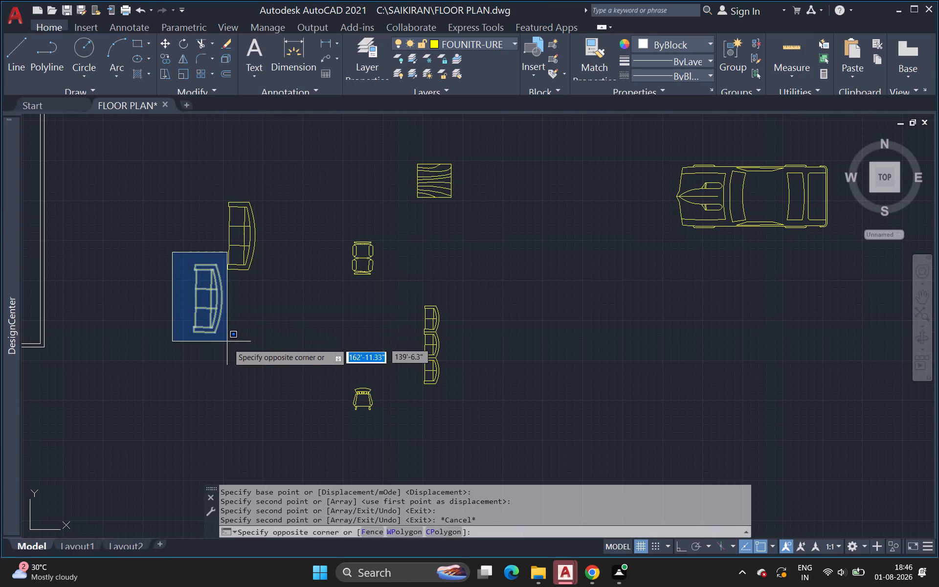
pyautogui.click(228, 347)
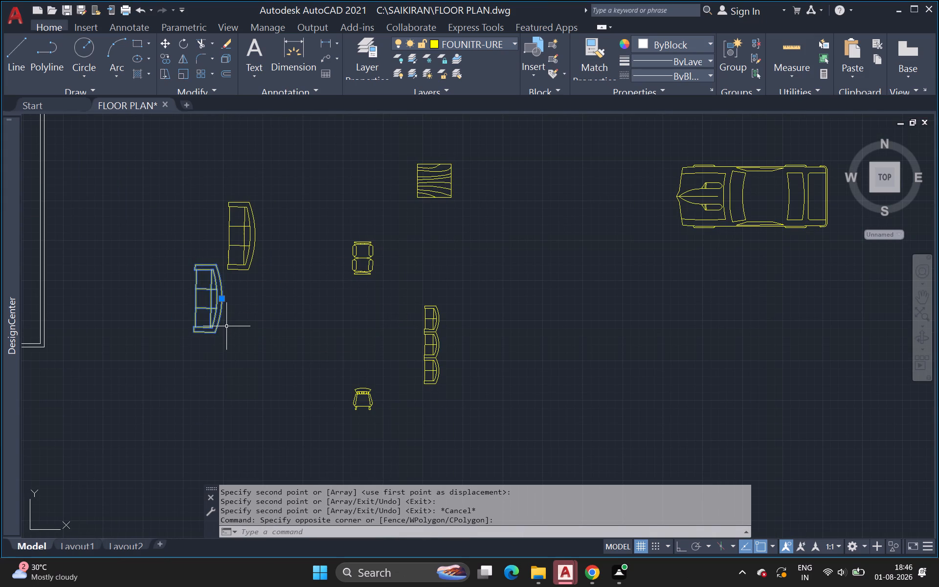
pyautogui.write('RO')
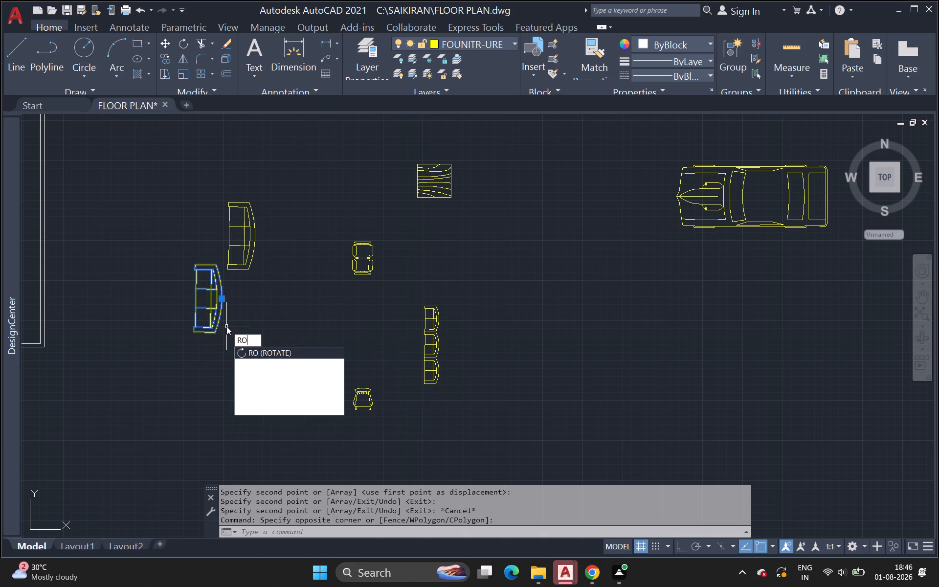
pyautogui.press('Return')
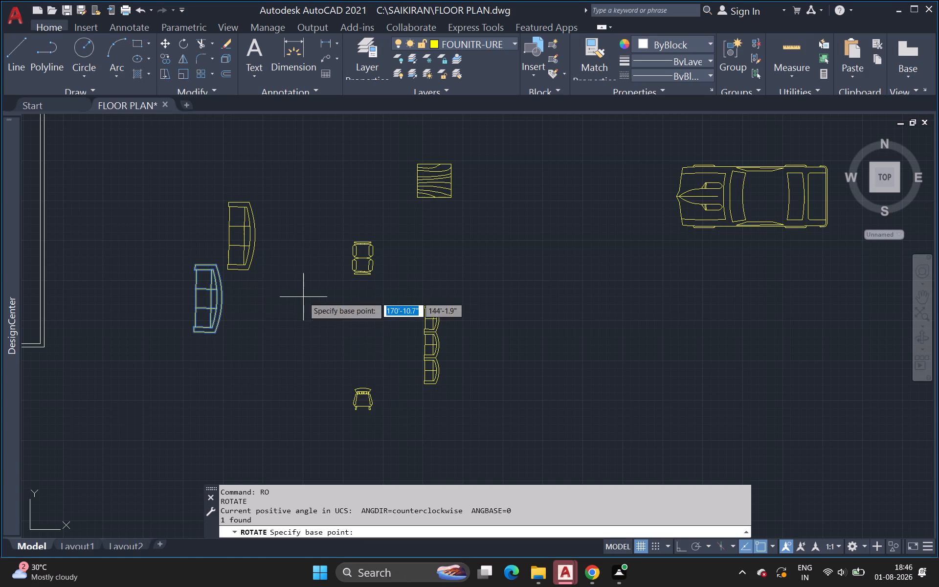
pyautogui.moveTo(195, 336); pyautogui.dragTo(175, 322)
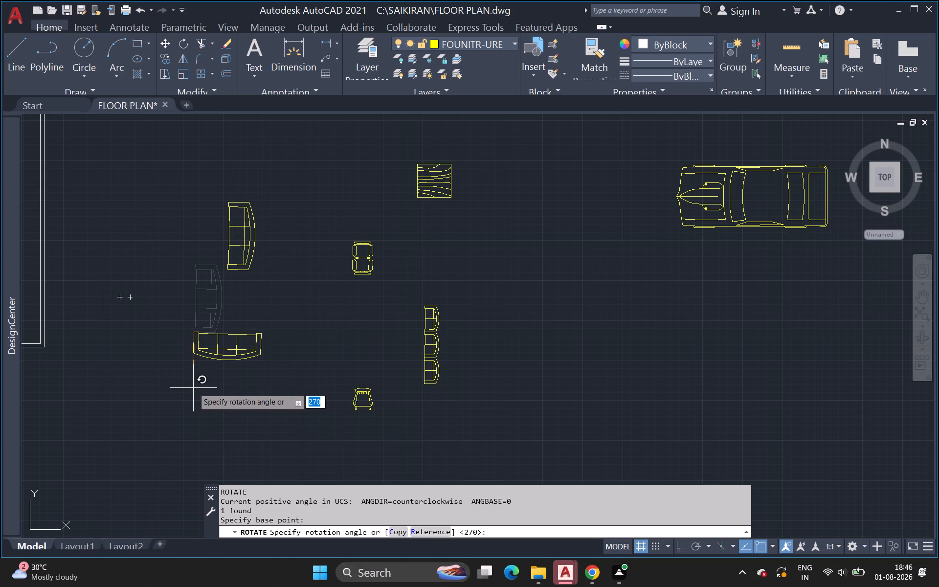
pyautogui.click(195, 427)
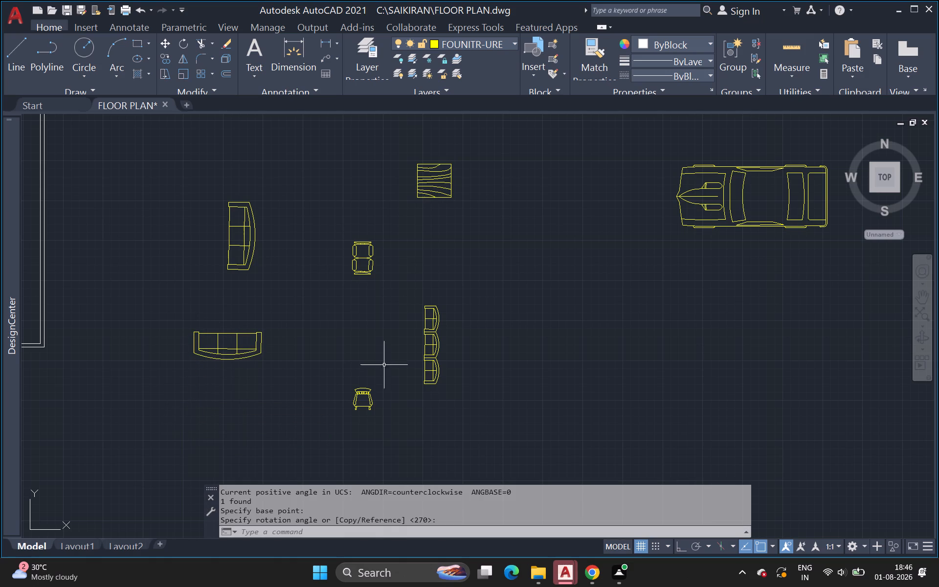
# Copy the column of three small two-seat sofas to the plan's upper-right room wall, and once more beneath the loose square wooden table.
pyautogui.click(409, 300)
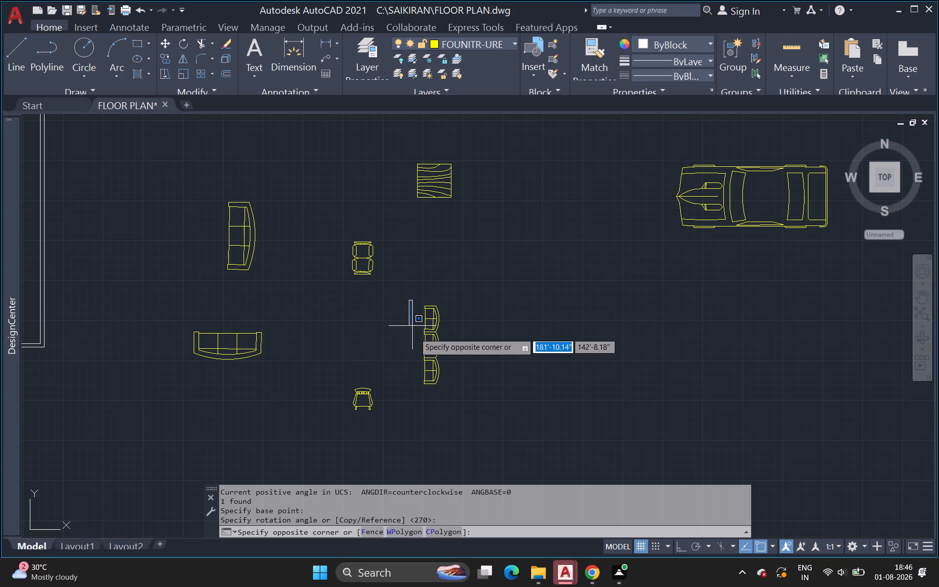
pyautogui.click(477, 407)
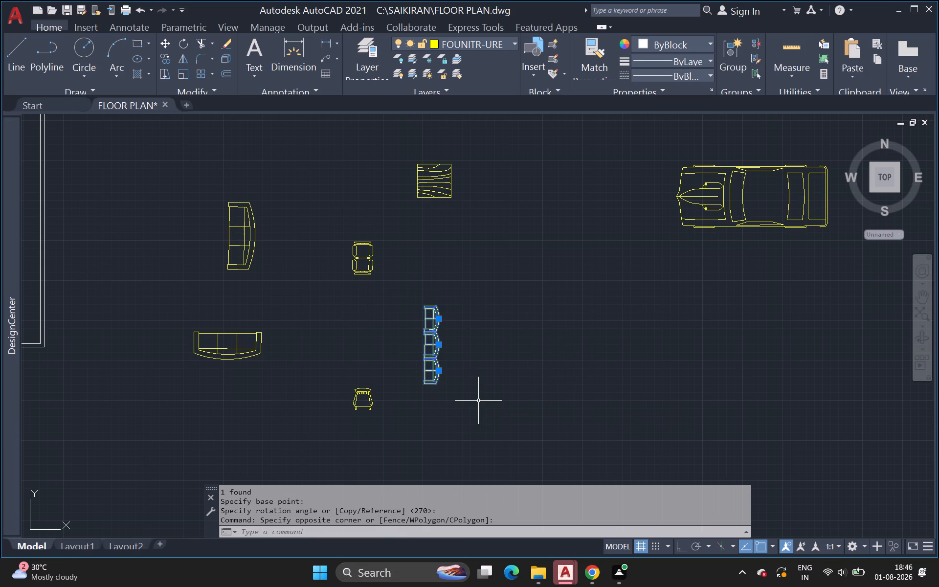
pyautogui.press('c')
pyautogui.press('o')
pyautogui.press('space')
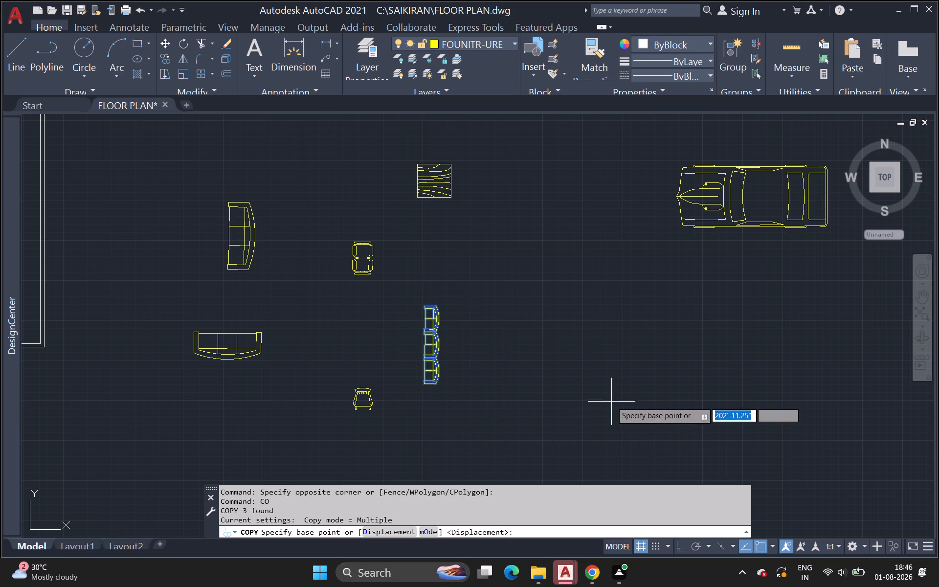
pyautogui.click(437, 343)
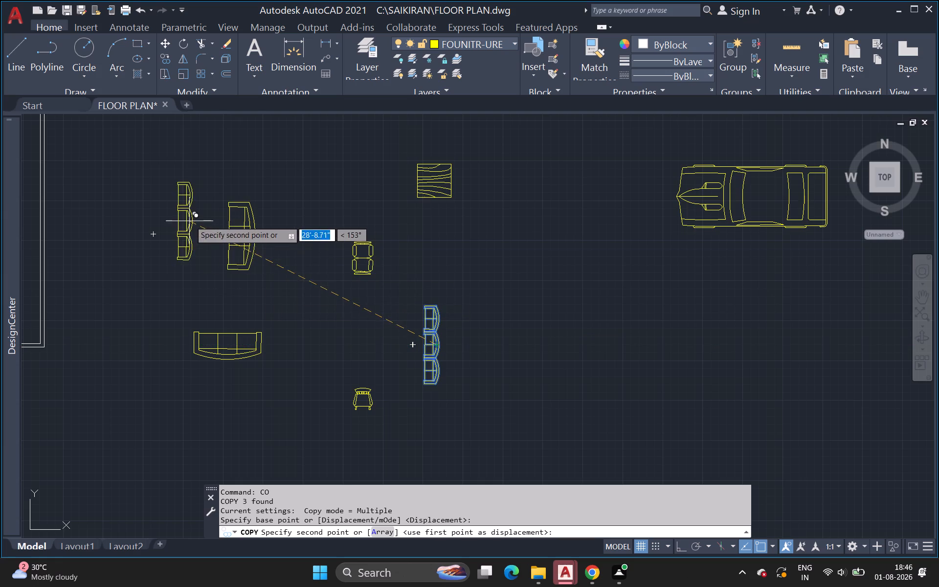
pyautogui.moveTo(199, 227); pyautogui.dragTo(314, 365, button='middle')
pyautogui.scroll(-1, 207, 238)
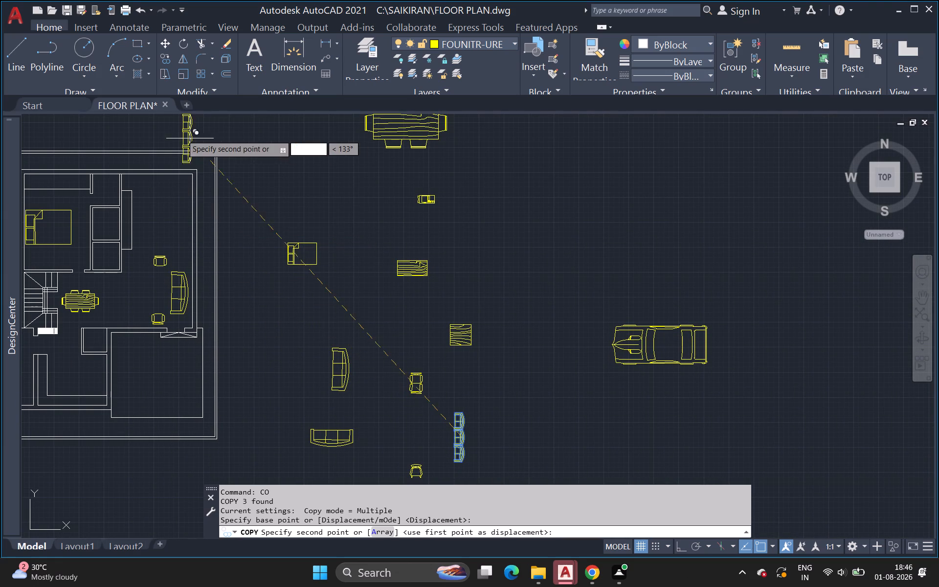
pyautogui.click(184, 204)
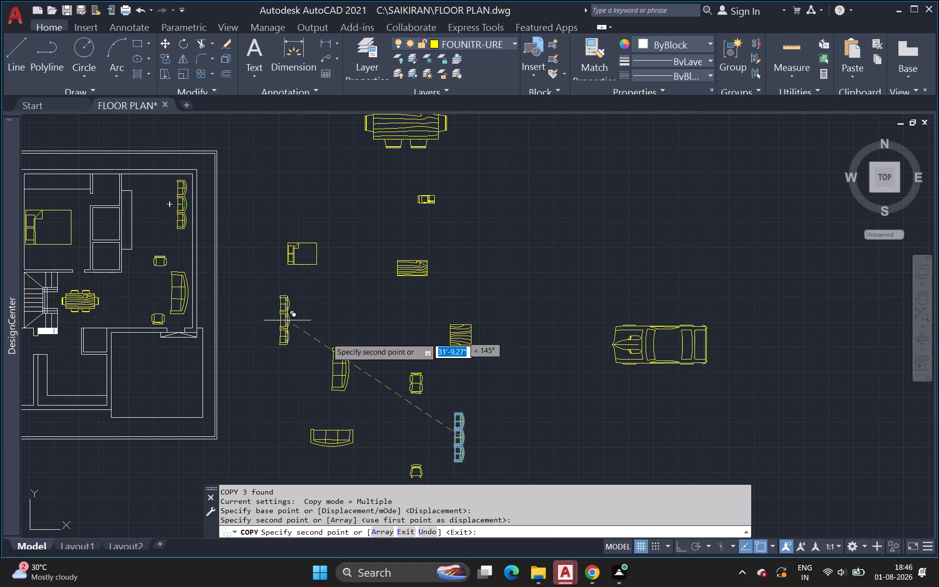
pyautogui.click(484, 386)
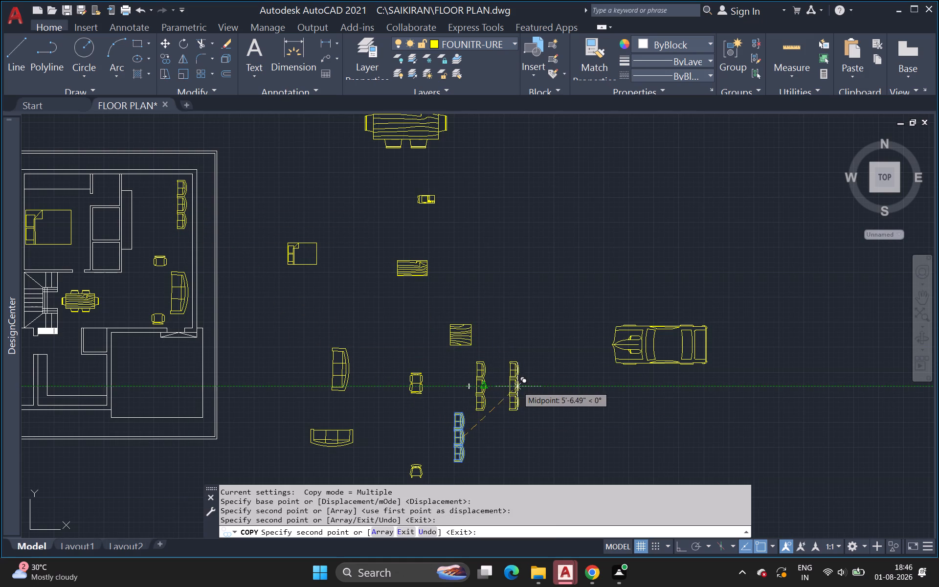
pyautogui.press('Escape')
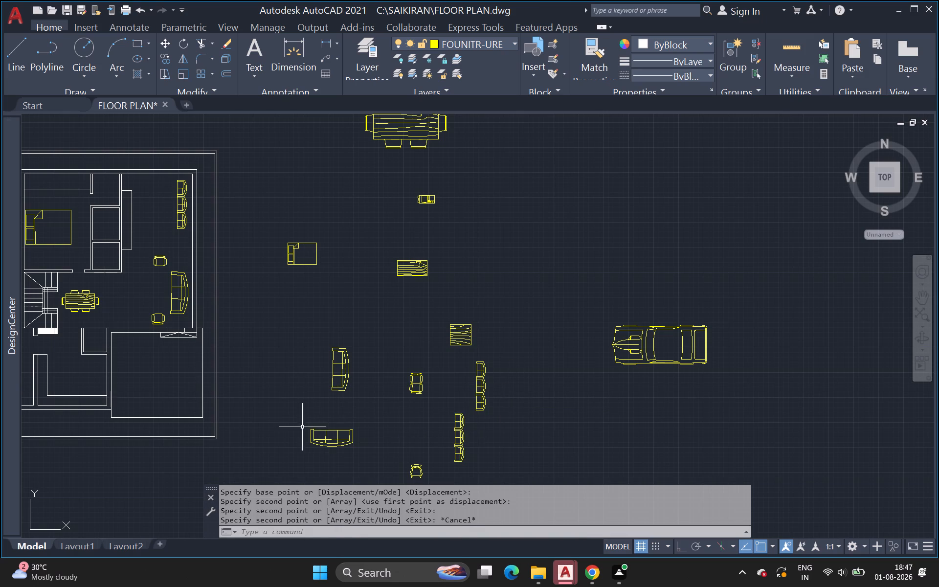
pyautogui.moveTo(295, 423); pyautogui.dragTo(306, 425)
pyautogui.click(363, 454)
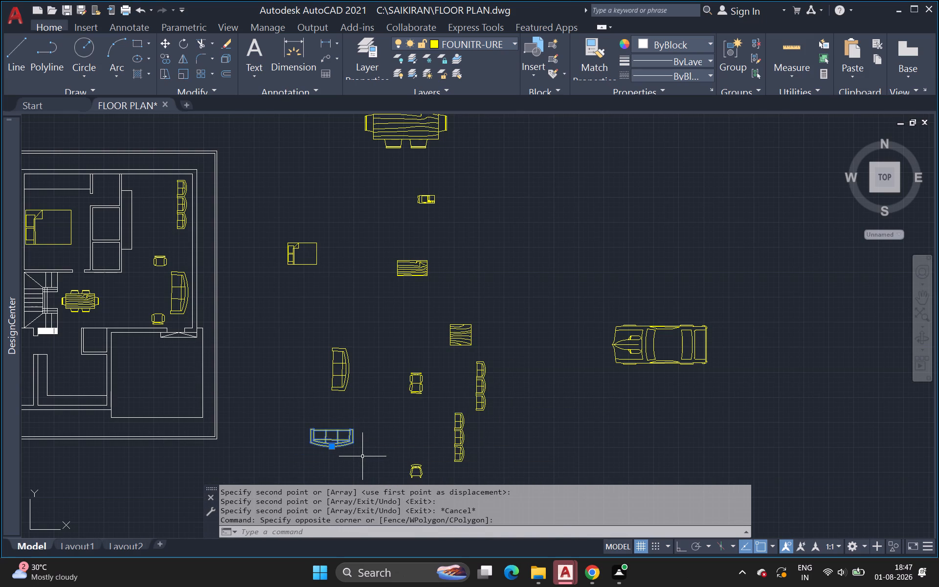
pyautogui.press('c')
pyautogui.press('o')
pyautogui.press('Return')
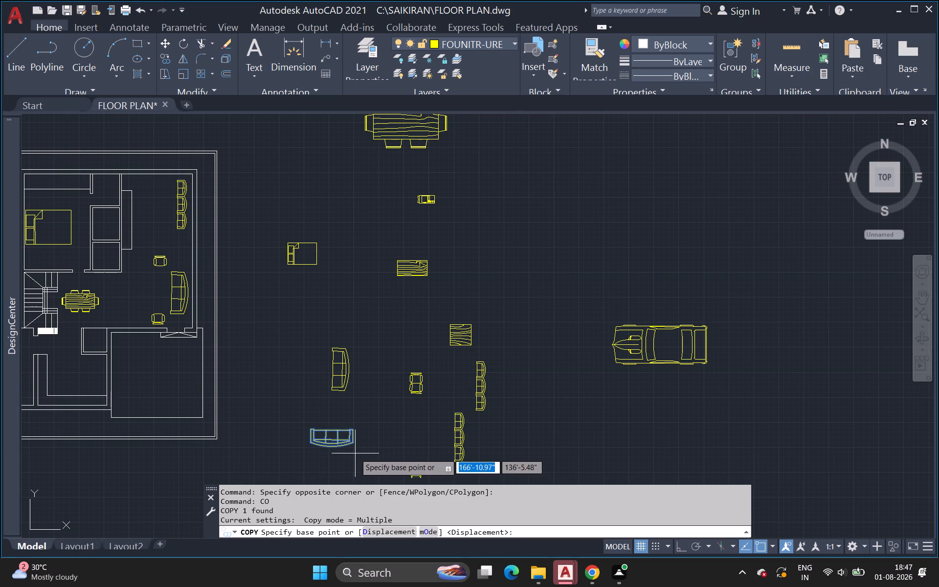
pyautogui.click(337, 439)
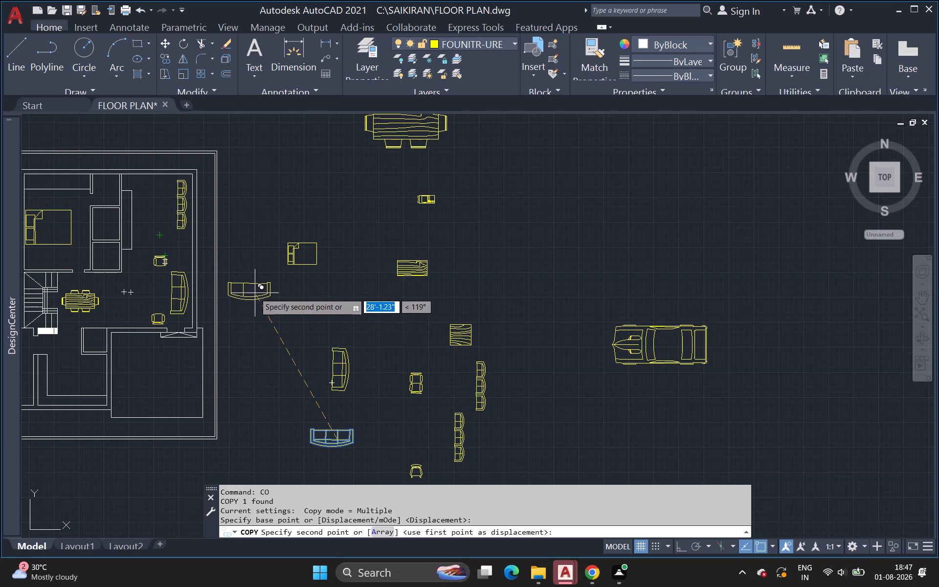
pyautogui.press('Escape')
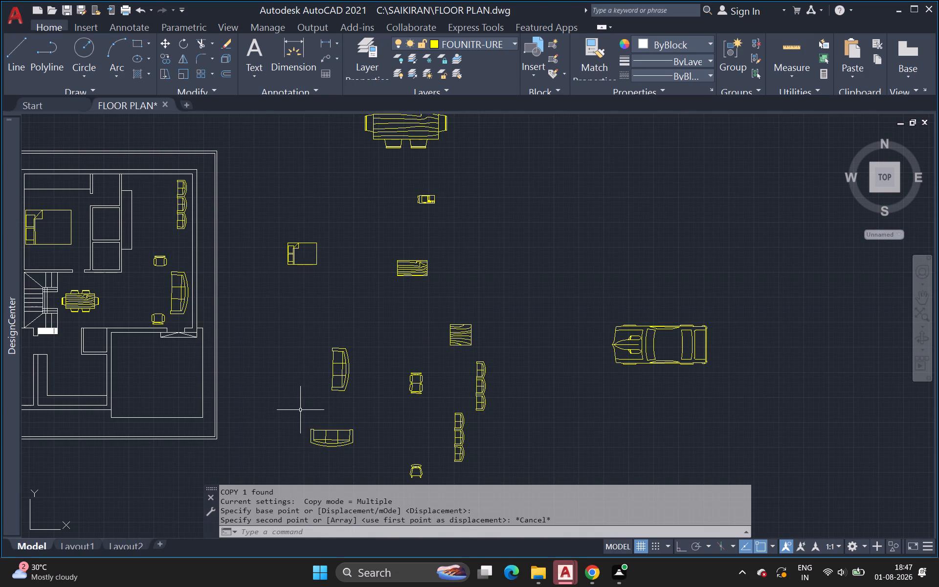
# Scale the loose horizontal three-seat sofa down to about 0.72 of its size from its lower-left corner.
pyautogui.click(300, 410)
pyautogui.click(361, 461)
pyautogui.write('SC')
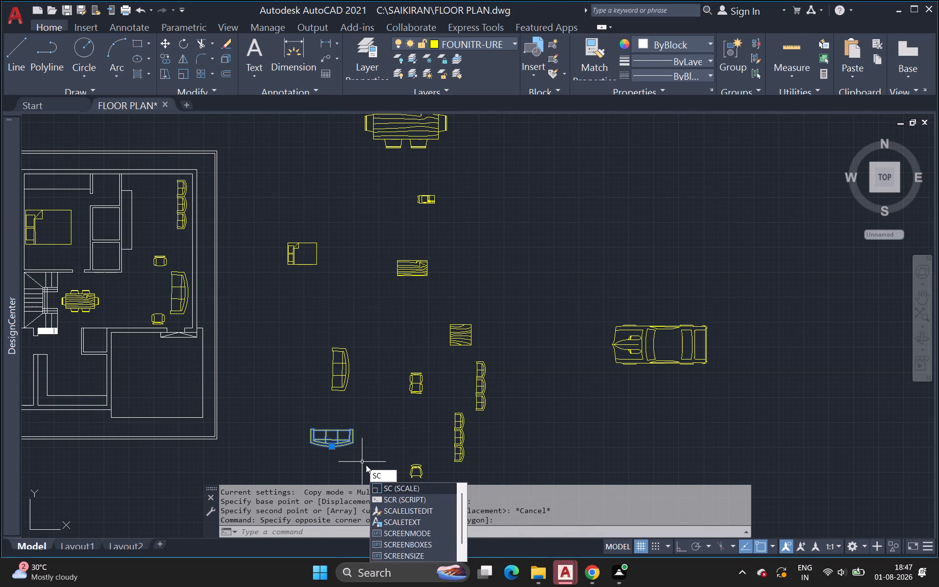
pyautogui.press('Return')
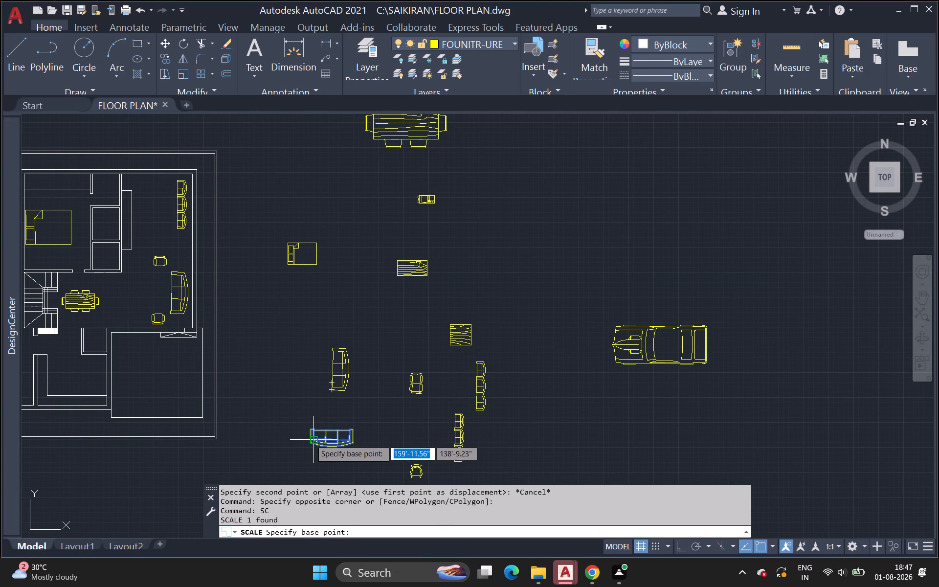
pyautogui.click(311, 445)
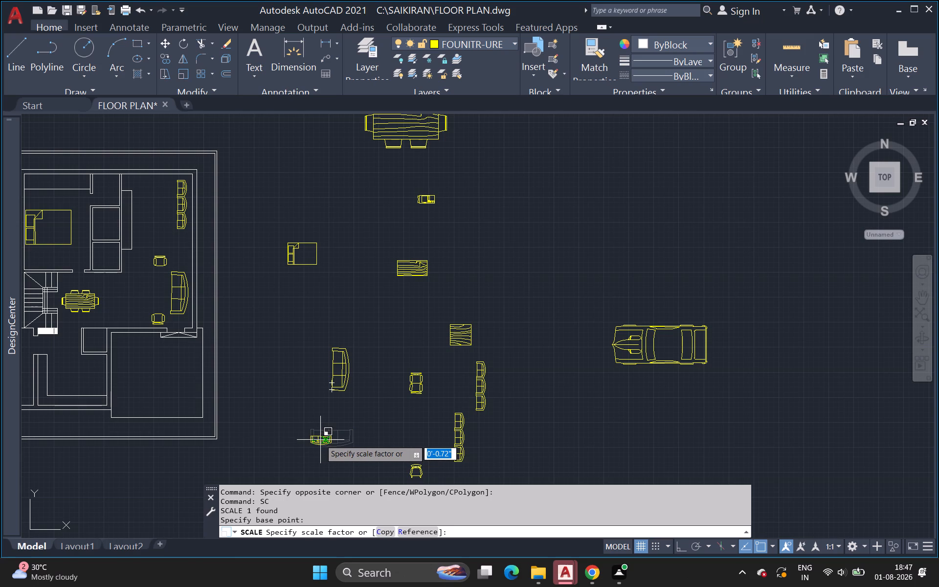
pyautogui.click(320, 440)
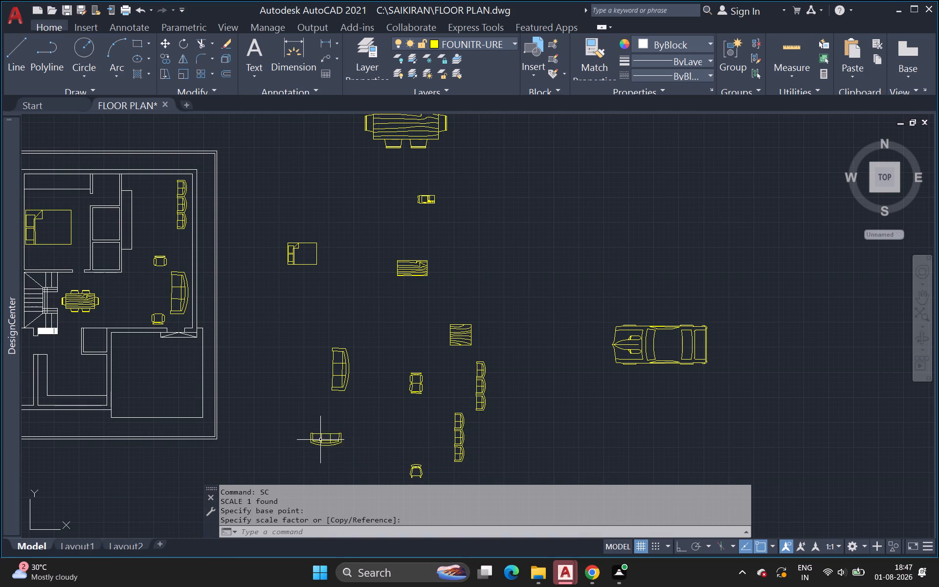
# Copy the reduced three-seat sofa into the plan's right-hand room, between the three-sofa column and the upper armchair.
pyautogui.click(310, 430)
pyautogui.click(345, 452)
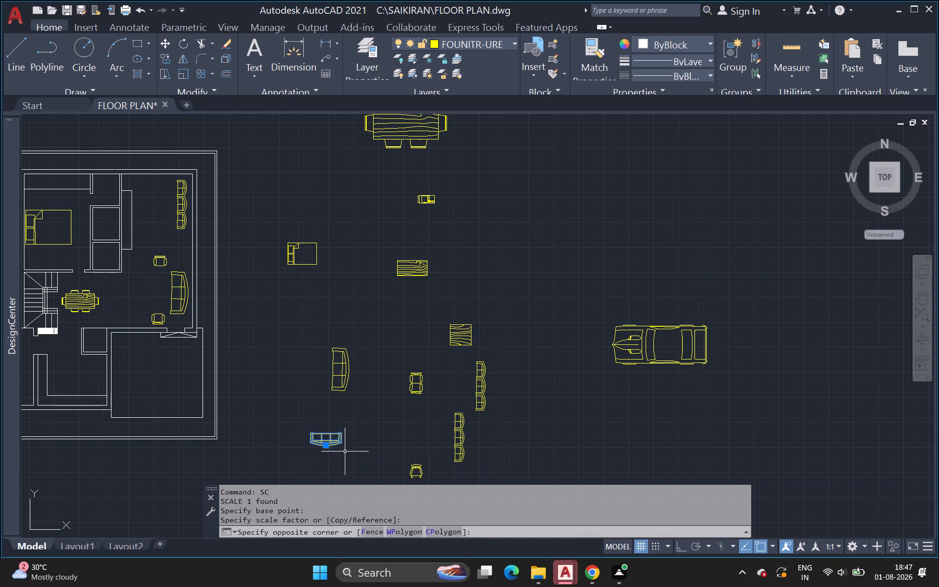
pyautogui.write('CO')
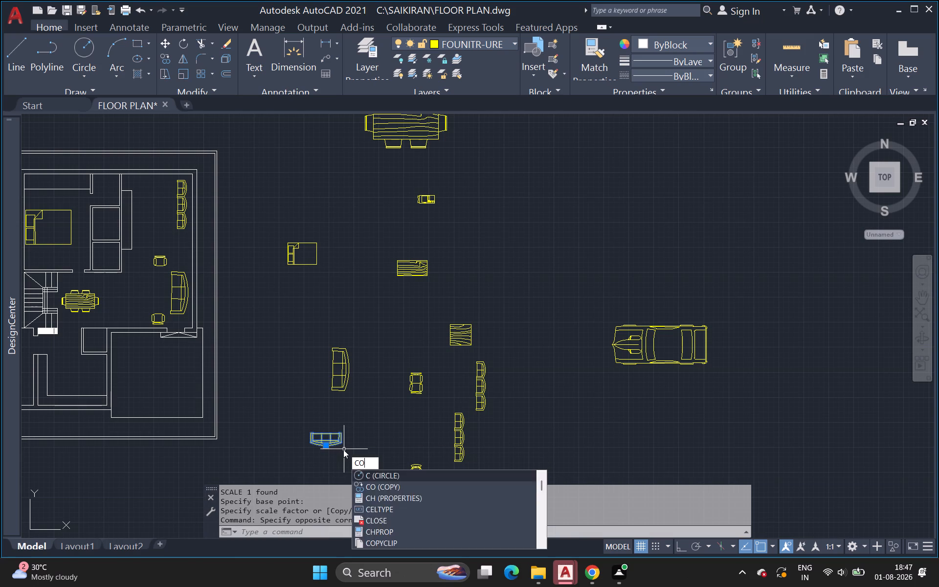
pyautogui.press('space')
pyautogui.click(334, 436)
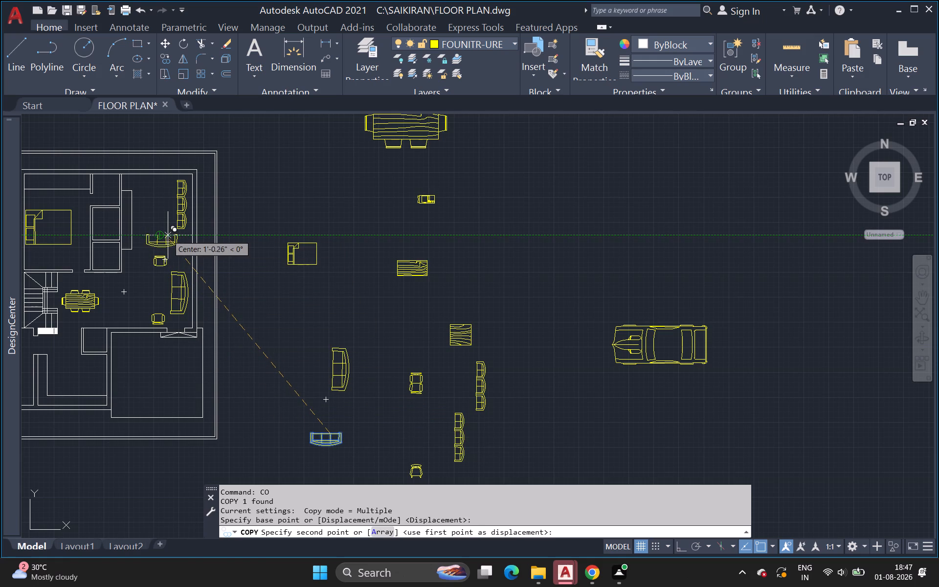
pyautogui.click(168, 235)
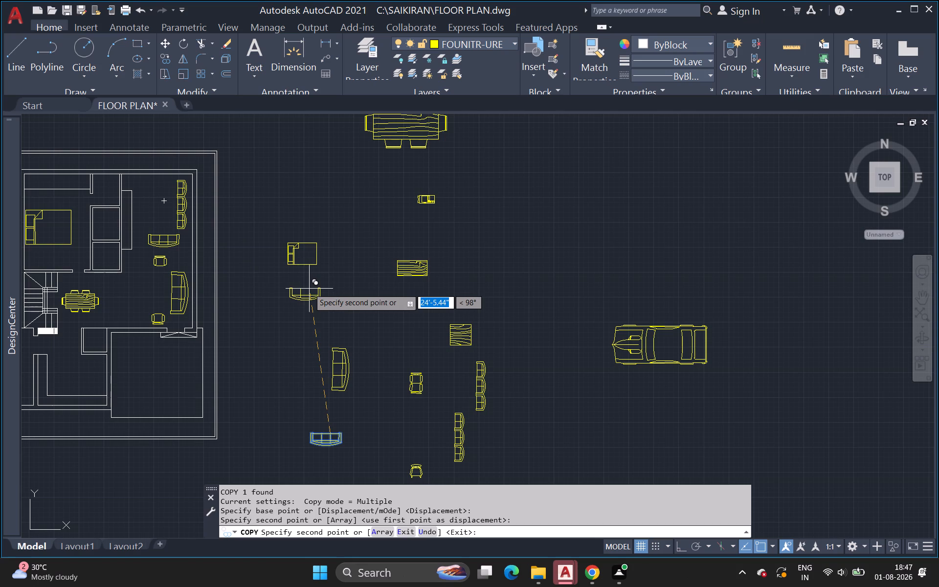
pyautogui.press('`')
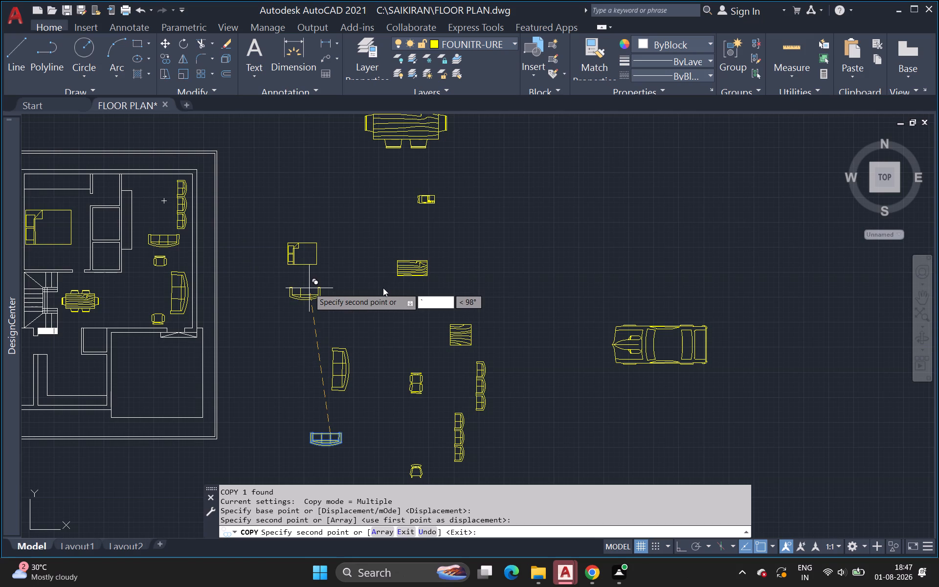
pyautogui.scroll(3, 440, 207)
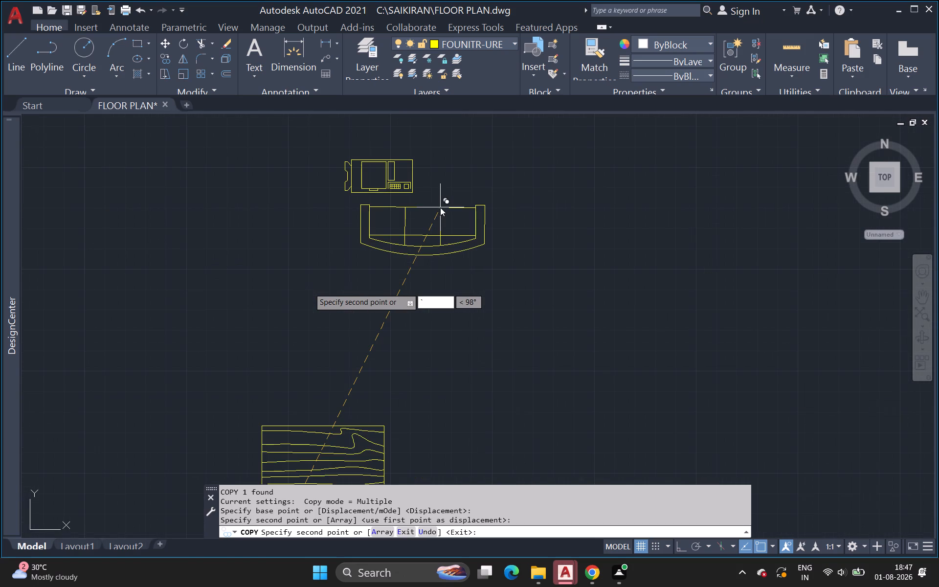
pyautogui.scroll(-1, 435, 252)
pyautogui.scroll(-5, 459, 290)
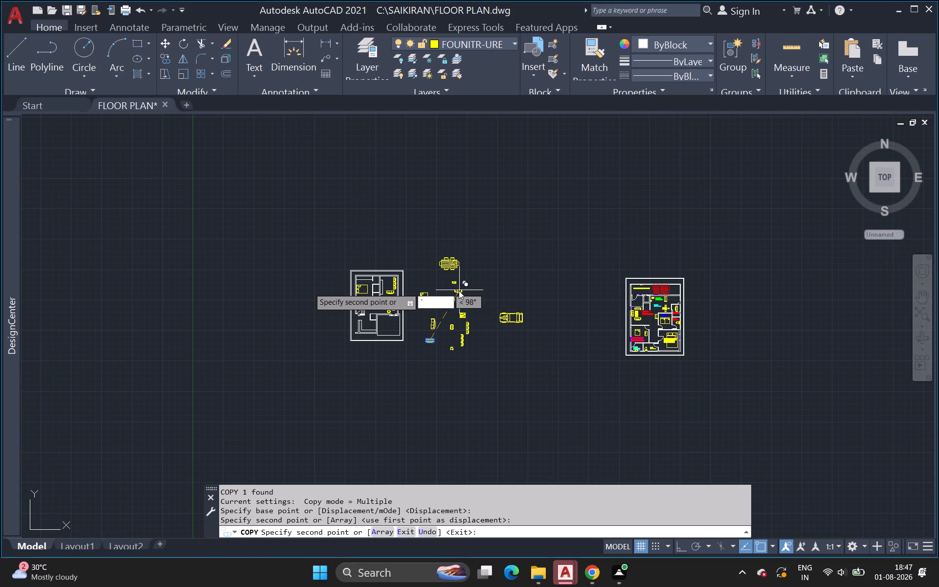
pyautogui.scroll(3, 465, 297)
pyautogui.press('Escape')
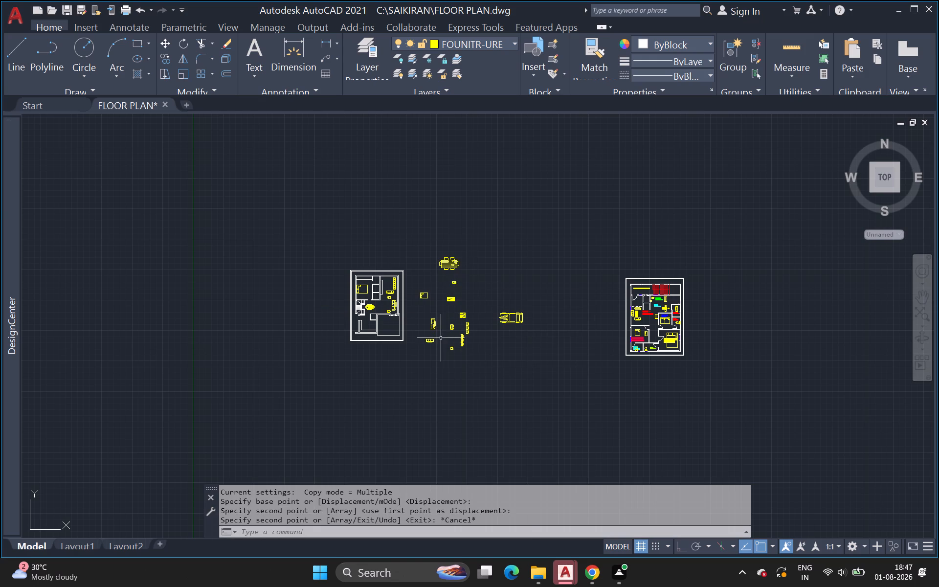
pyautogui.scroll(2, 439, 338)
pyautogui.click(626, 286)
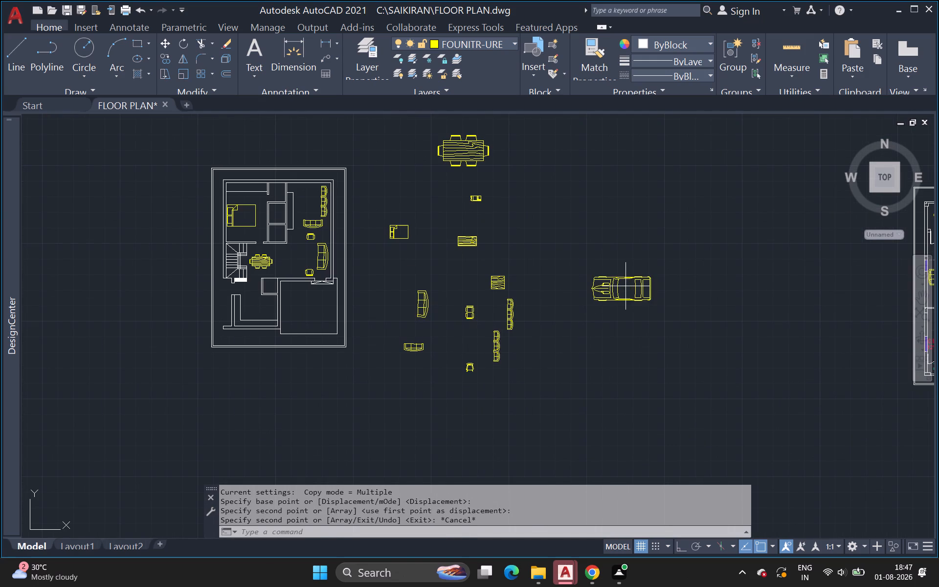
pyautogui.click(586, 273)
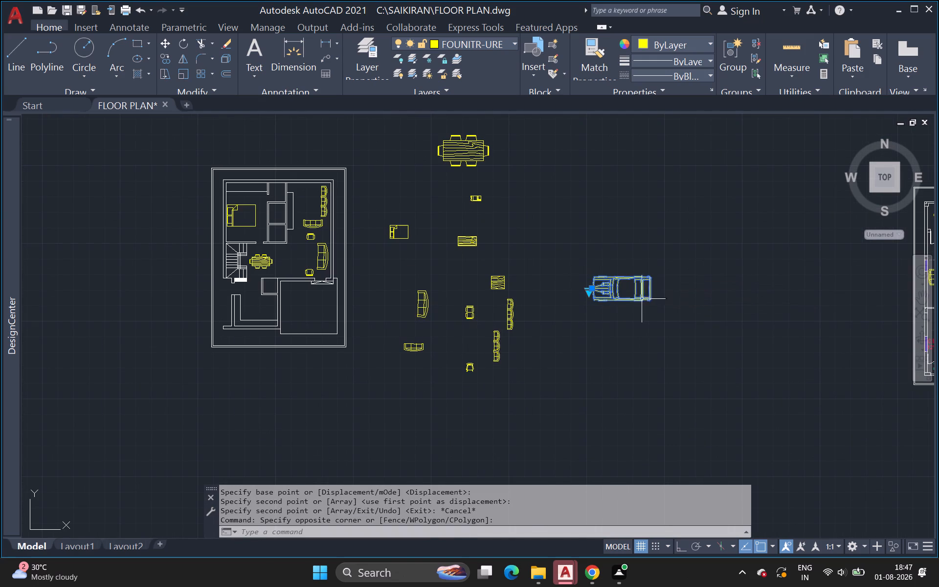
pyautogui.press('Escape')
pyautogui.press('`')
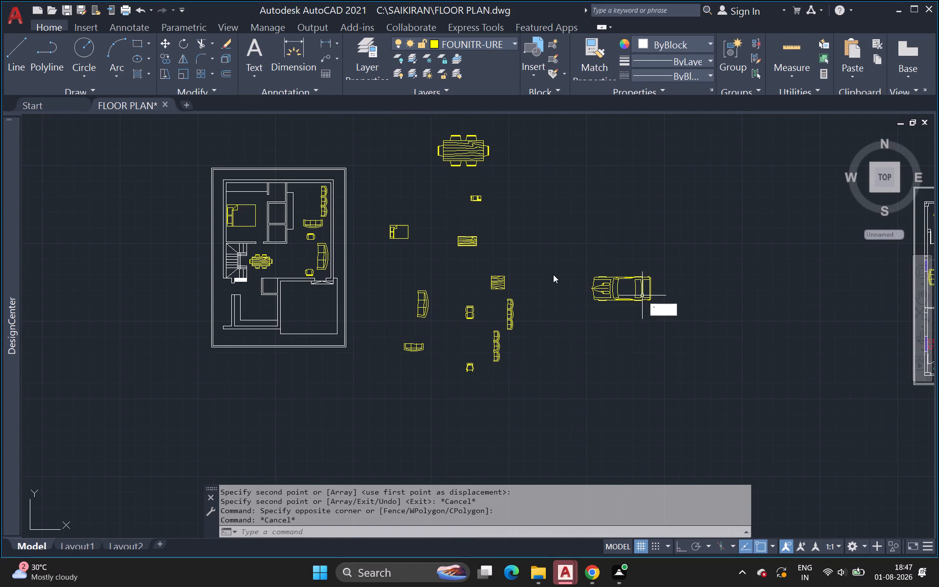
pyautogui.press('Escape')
# Rotate the top-view car block by about 270° around its lower-right corner so its front points up.
pyautogui.click(570, 263)
pyautogui.click(685, 319)
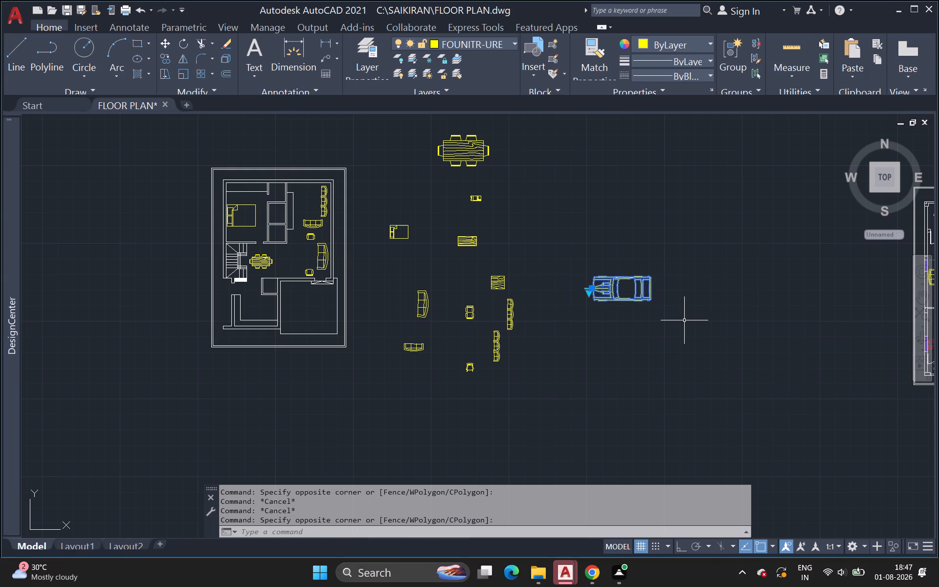
pyautogui.press('r')
pyautogui.press('o')
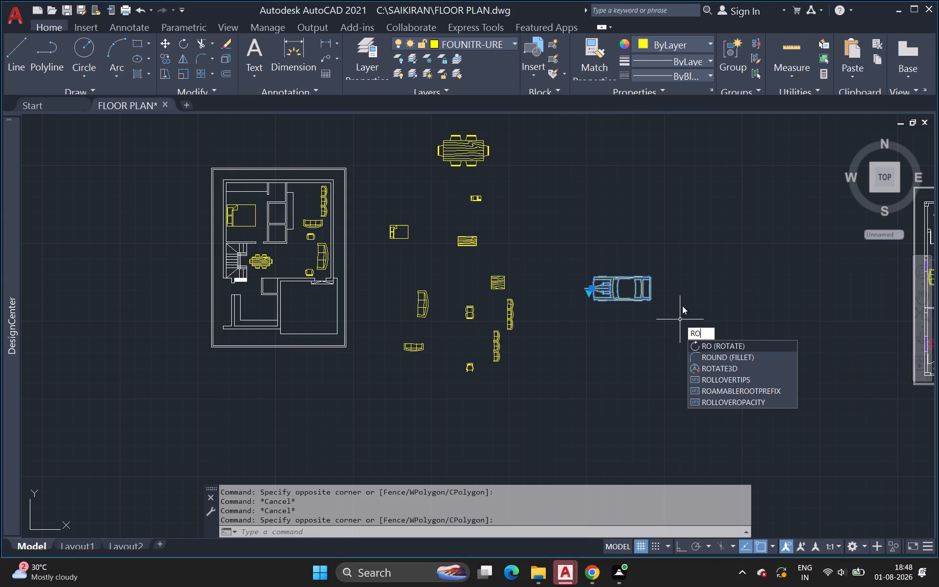
pyautogui.press('Return')
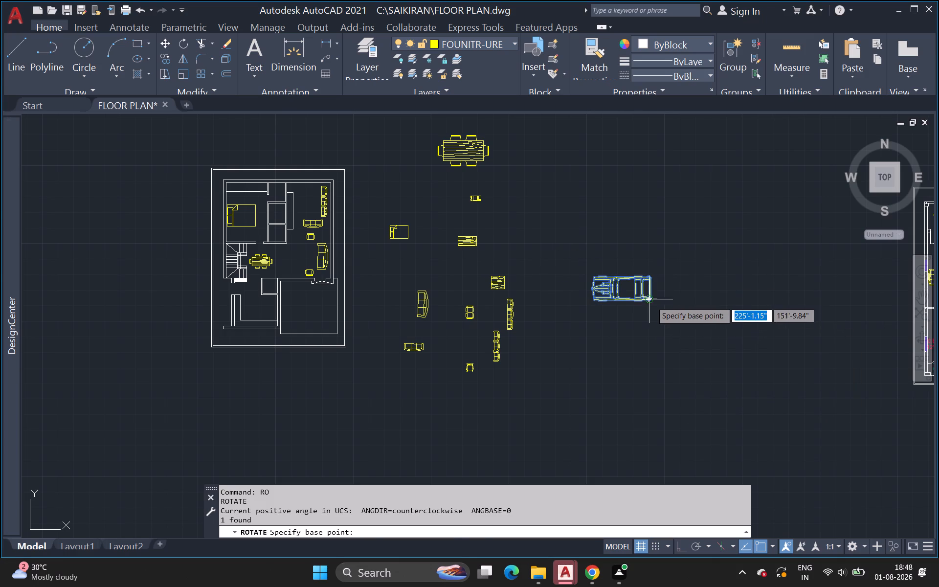
pyautogui.click(651, 302)
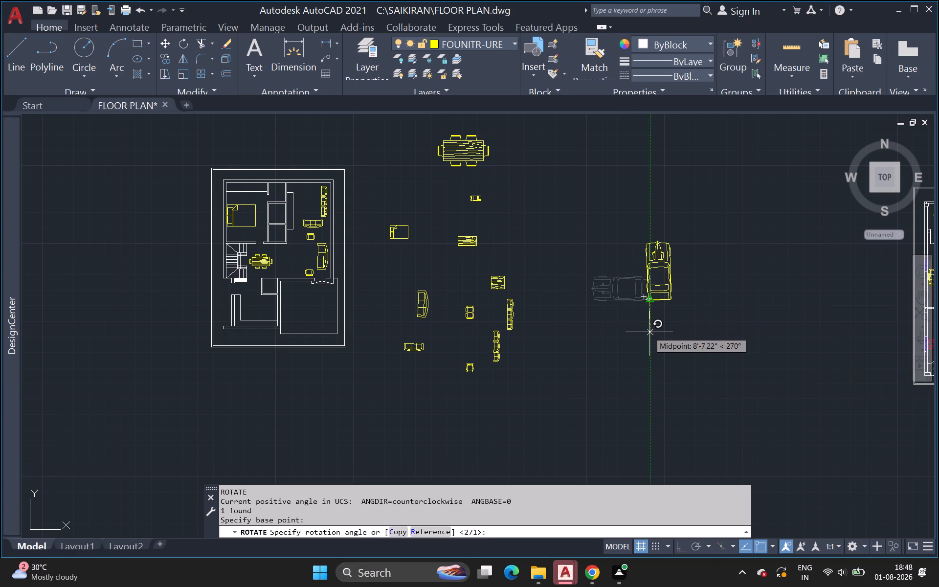
pyautogui.click(647, 351)
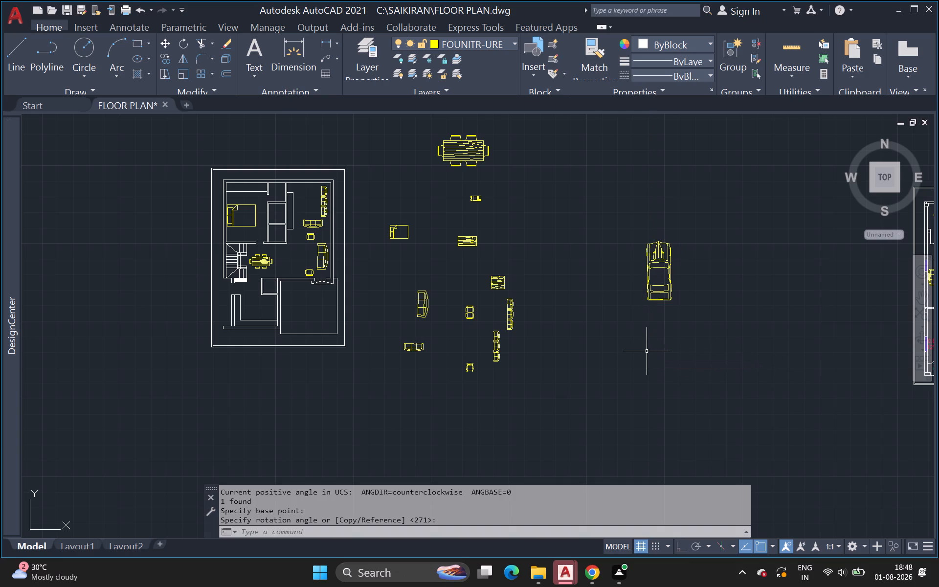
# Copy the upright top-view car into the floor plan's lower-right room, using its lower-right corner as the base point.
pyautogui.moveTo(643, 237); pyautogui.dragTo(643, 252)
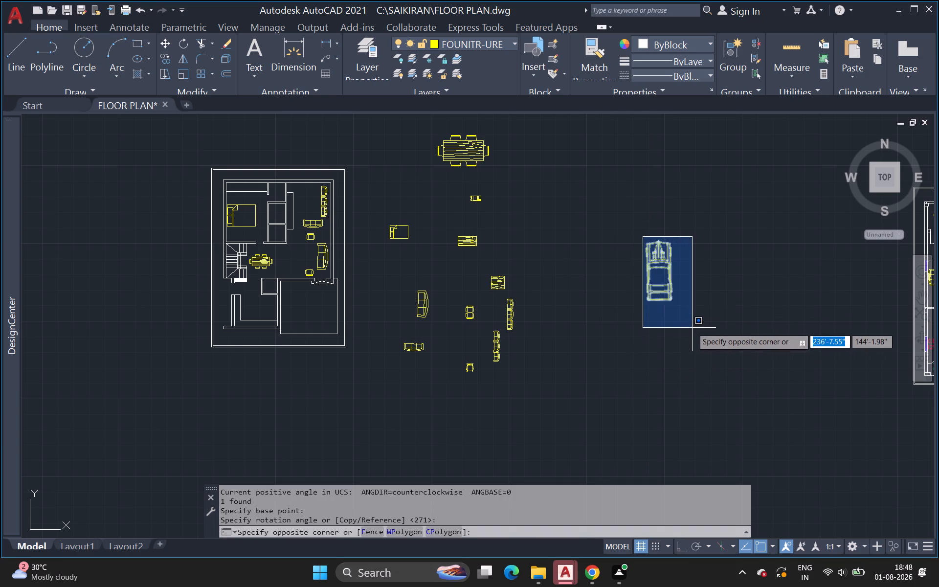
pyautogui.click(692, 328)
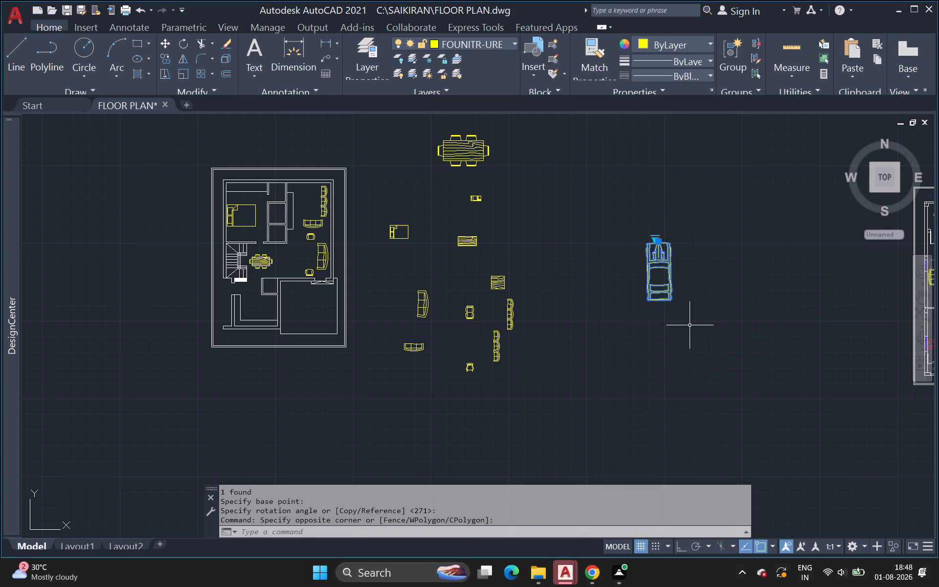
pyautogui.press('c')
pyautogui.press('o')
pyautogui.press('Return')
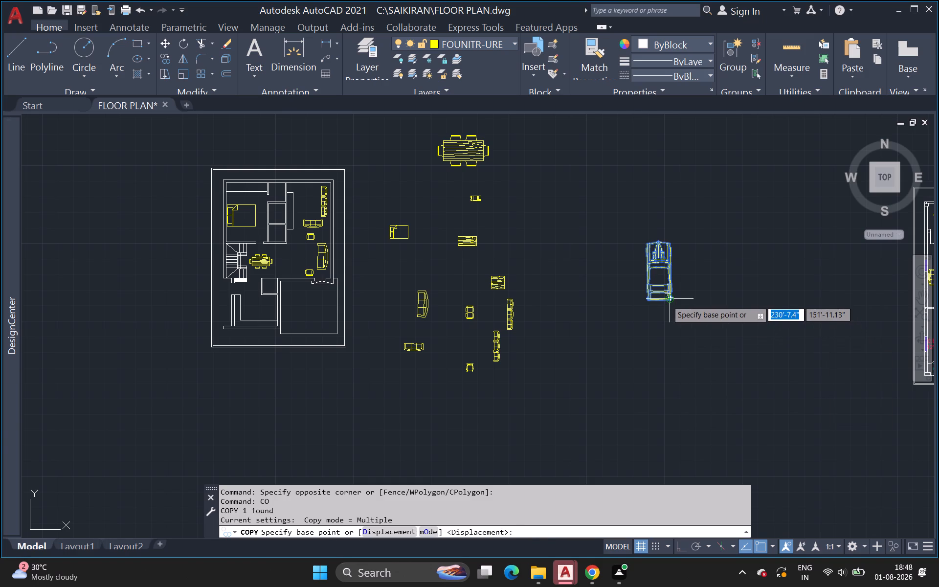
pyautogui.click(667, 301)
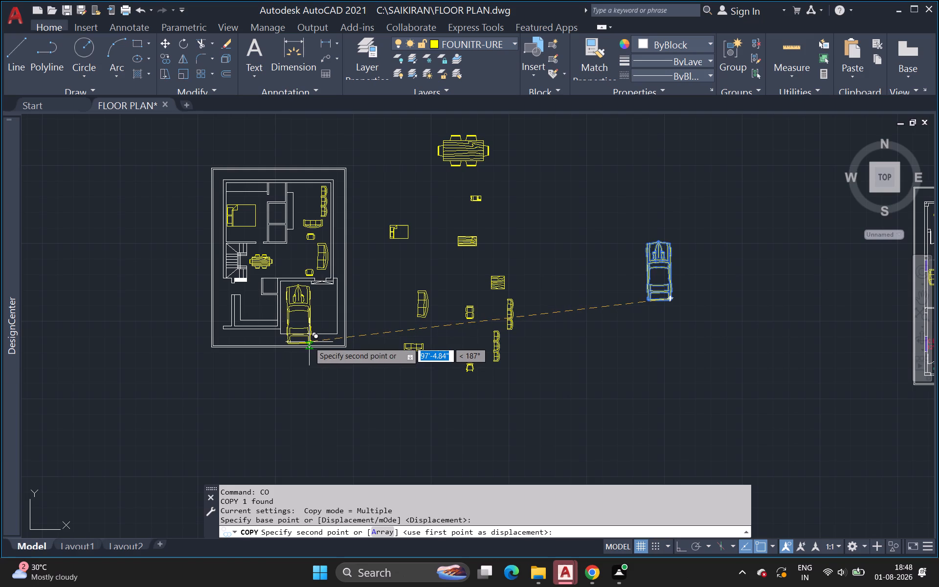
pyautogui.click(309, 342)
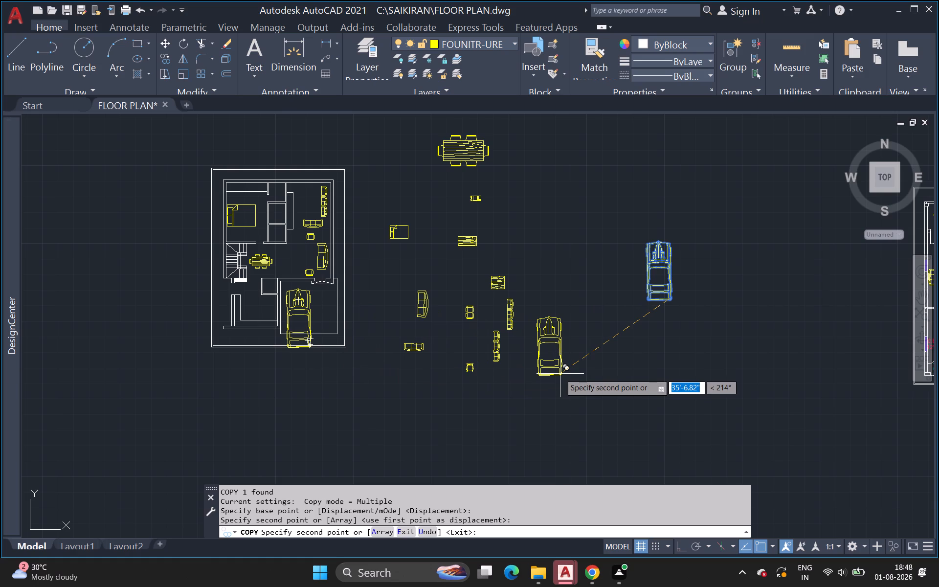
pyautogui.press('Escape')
# Erase both top-view cars: the loose one beside the furniture and the copy in the plan's lower-right room.
pyautogui.moveTo(628, 226); pyautogui.dragTo(635, 242)
pyautogui.click(687, 332)
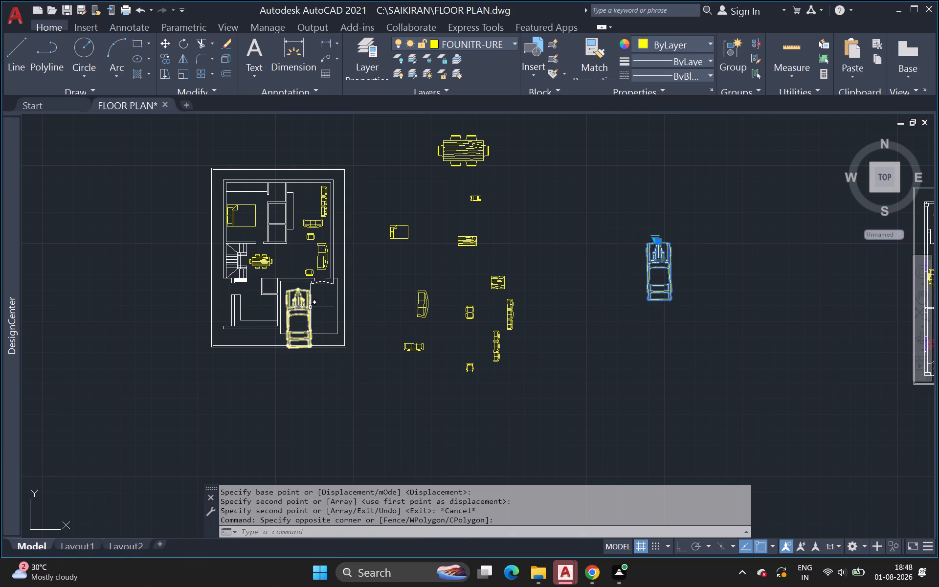
pyautogui.click(311, 307)
pyautogui.press('Delete')
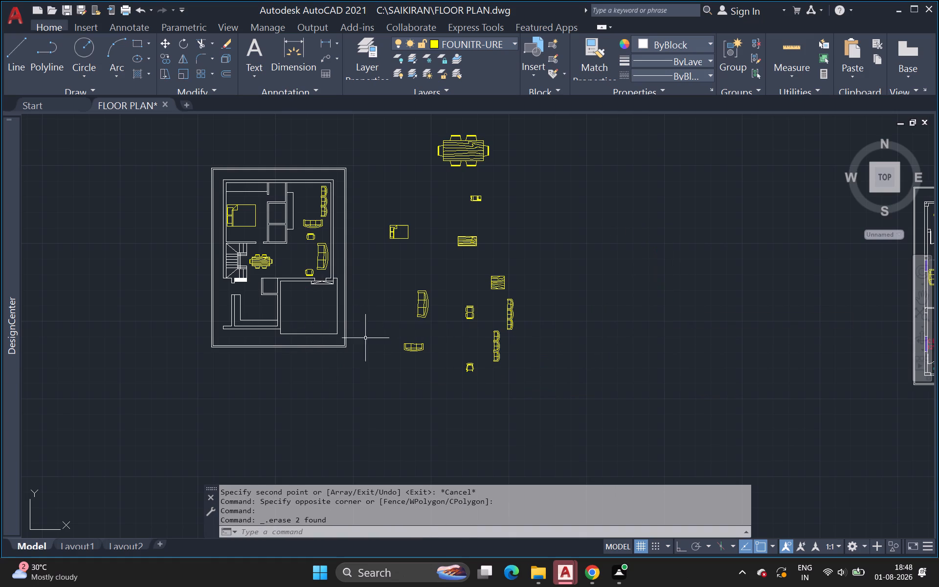
# Insert a Vehicles - Metric block in the empty area right of the loose furniture and set it to Sports Car (Top).
pyautogui.scroll(3, 517, 332)
pyautogui.scroll(-2, 515, 330)
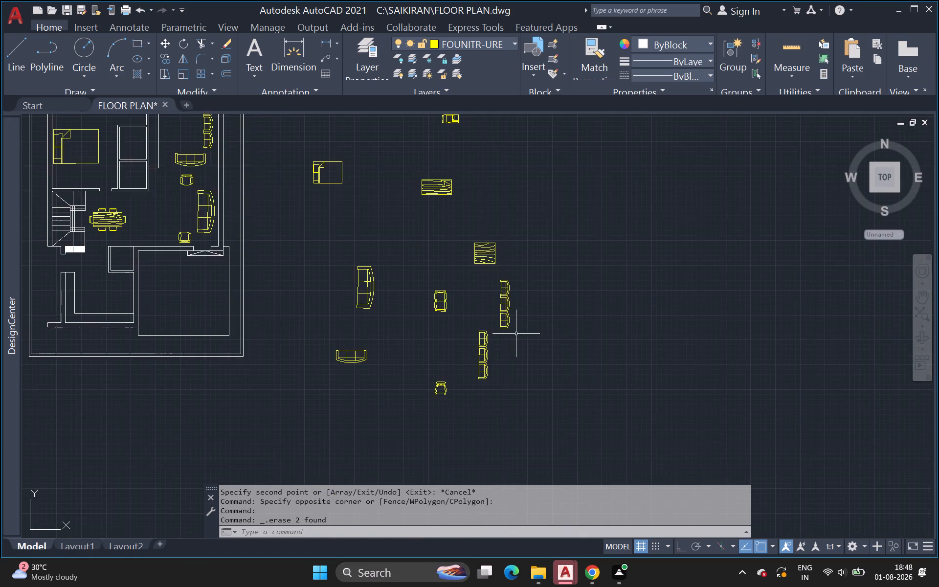
pyautogui.scroll(-1, 517, 335)
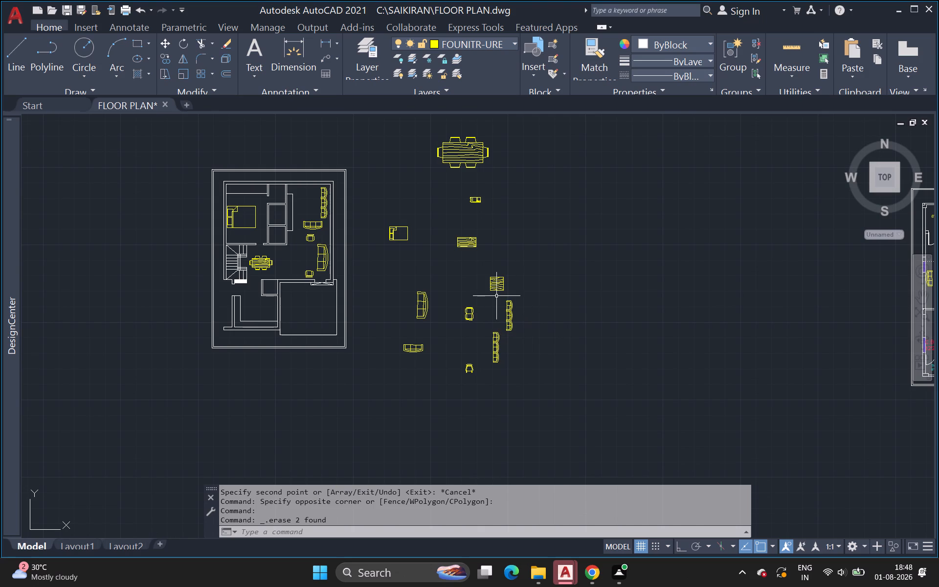
pyautogui.press('t')
pyautogui.press('p')
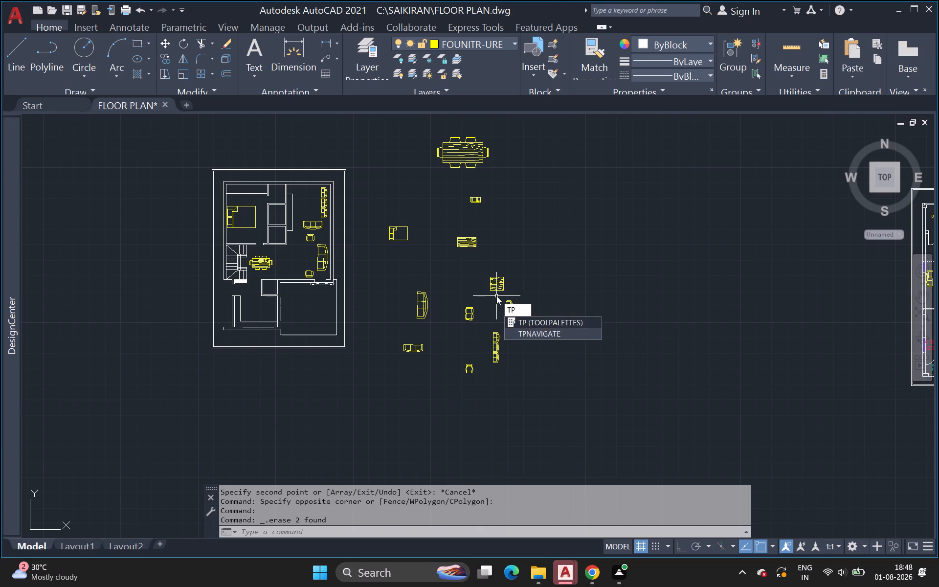
pyautogui.press('Return')
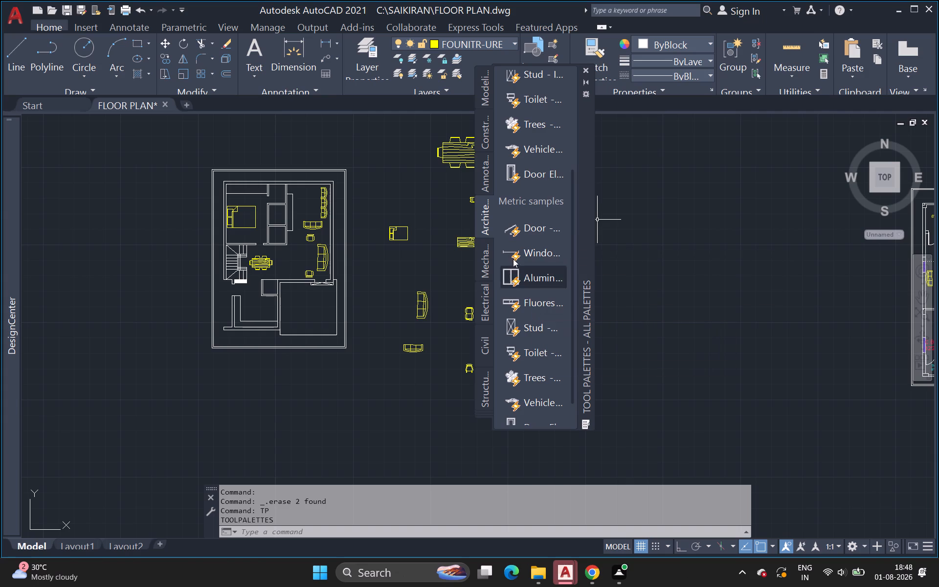
pyautogui.click(486, 222)
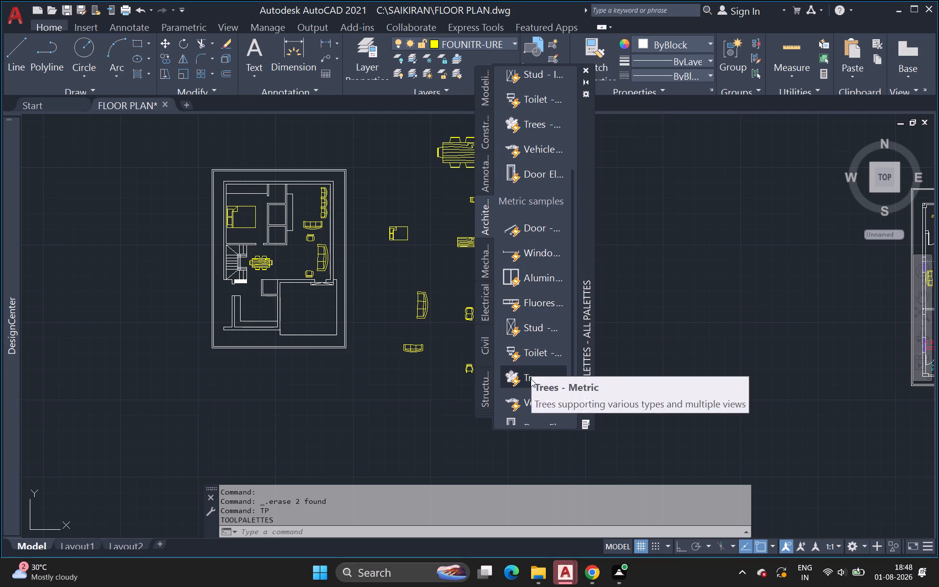
pyautogui.moveTo(541, 405); pyautogui.dragTo(614, 357)
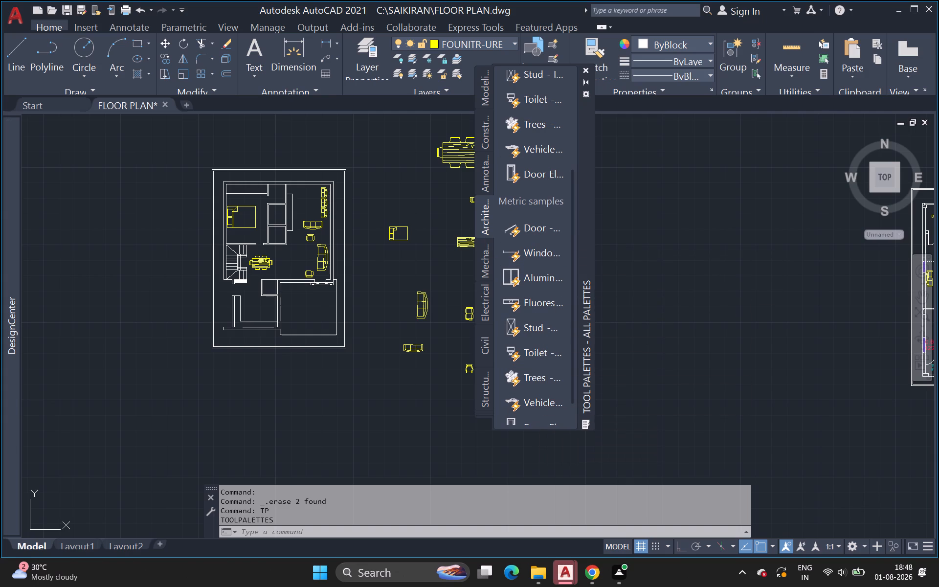
pyautogui.moveTo(614, 357); pyautogui.dragTo(651, 329)
pyautogui.click(686, 316)
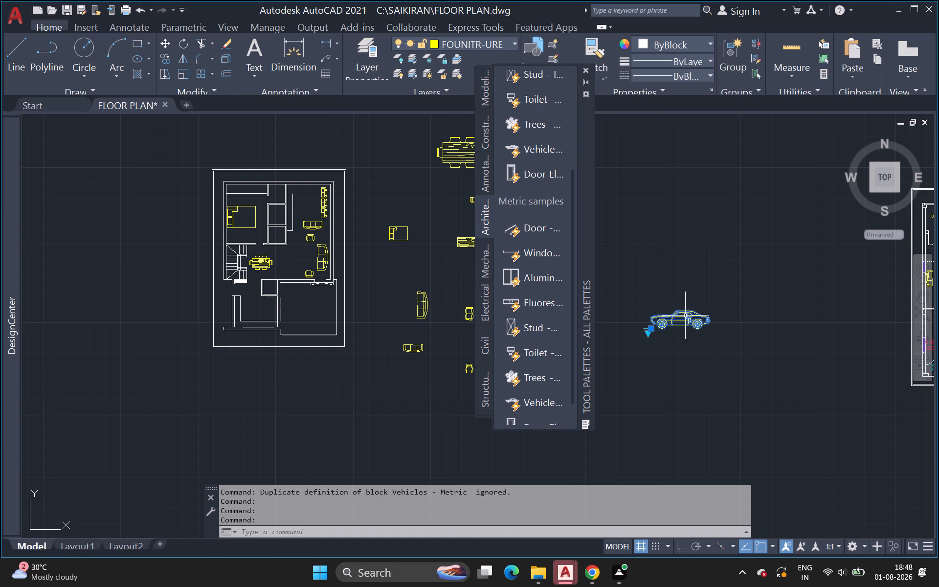
pyautogui.click(586, 68)
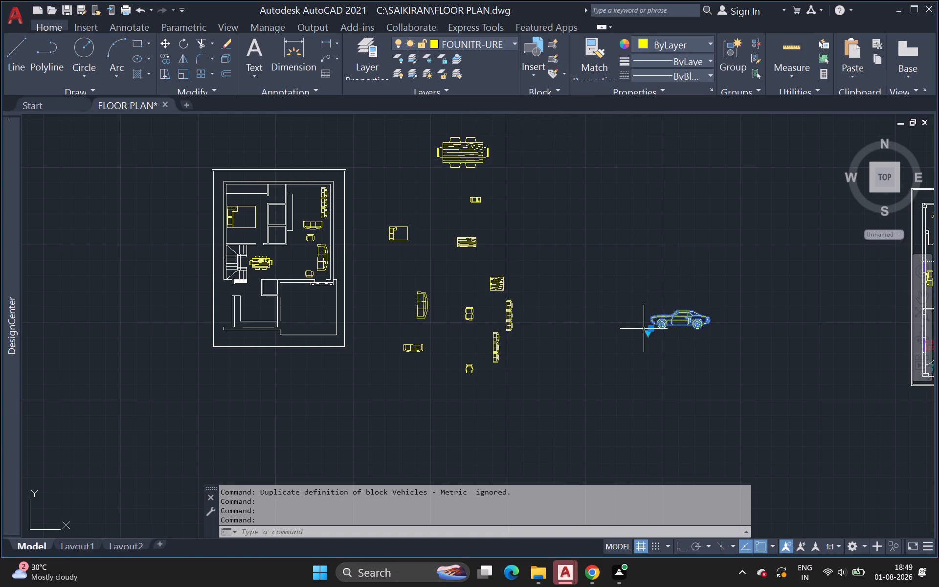
pyautogui.click(648, 333)
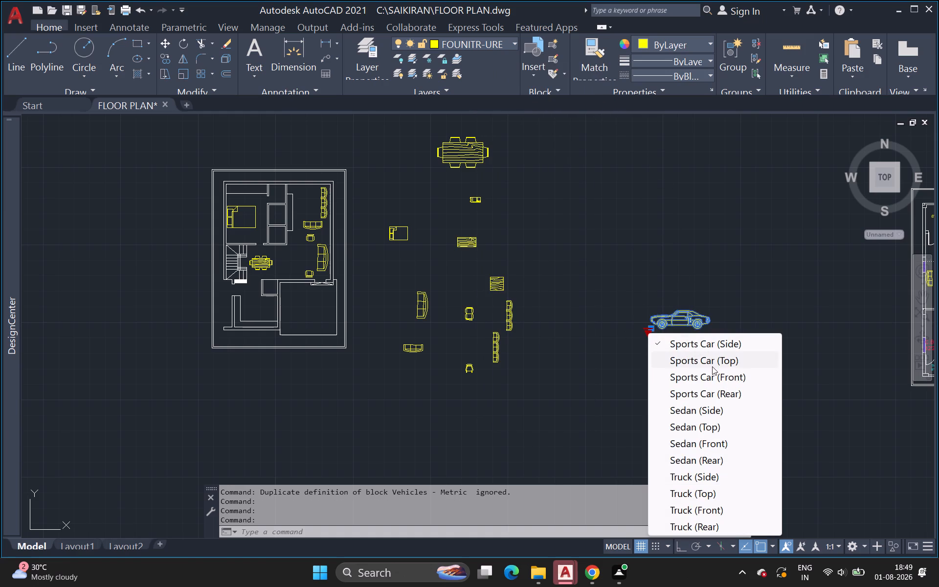
pyautogui.click(711, 359)
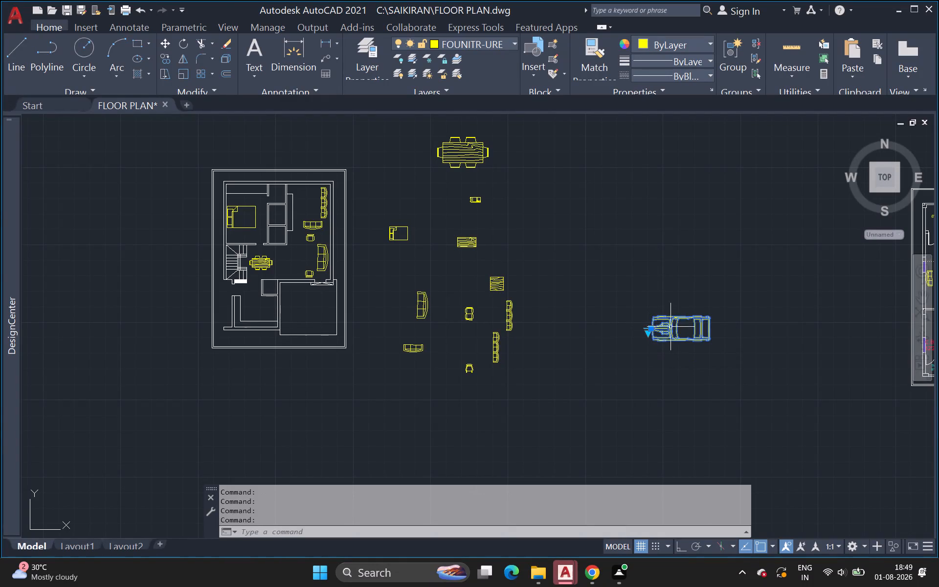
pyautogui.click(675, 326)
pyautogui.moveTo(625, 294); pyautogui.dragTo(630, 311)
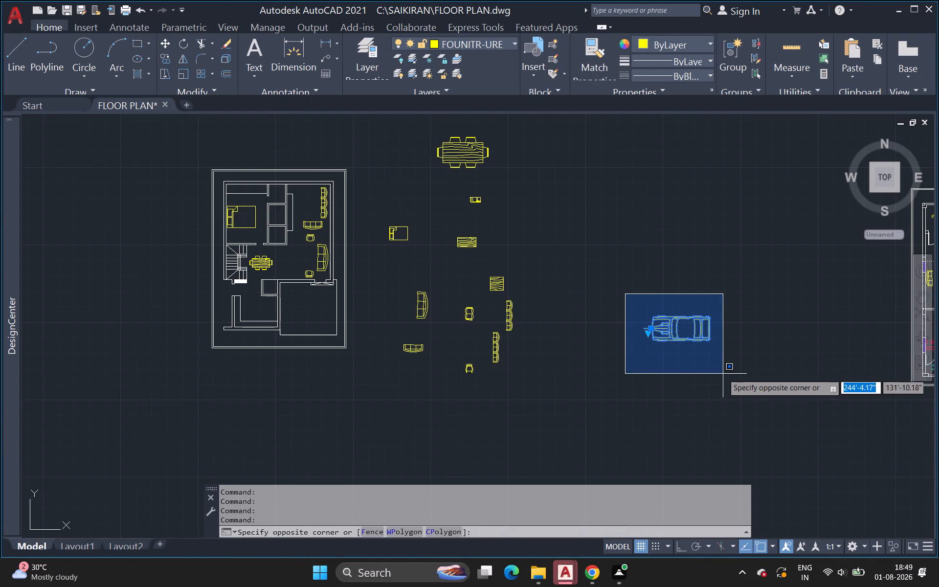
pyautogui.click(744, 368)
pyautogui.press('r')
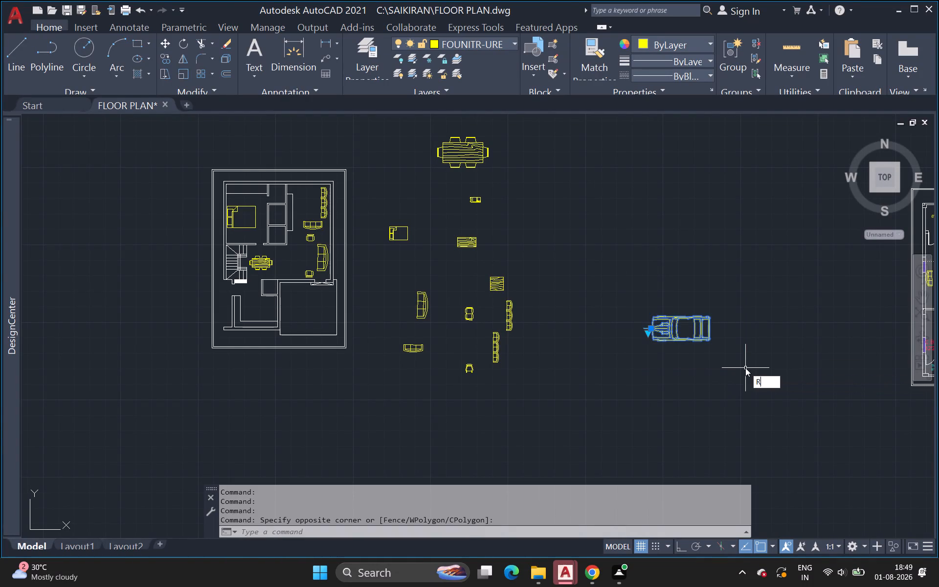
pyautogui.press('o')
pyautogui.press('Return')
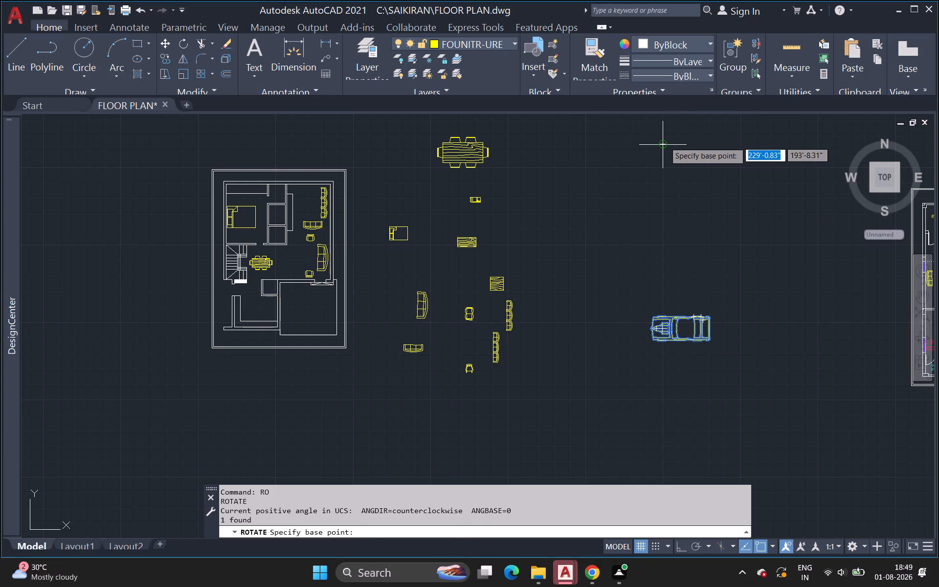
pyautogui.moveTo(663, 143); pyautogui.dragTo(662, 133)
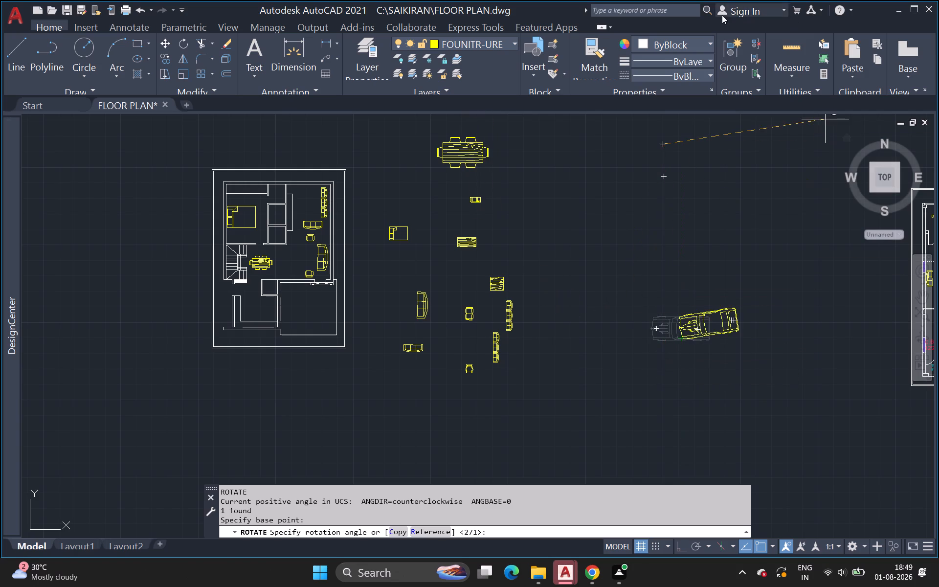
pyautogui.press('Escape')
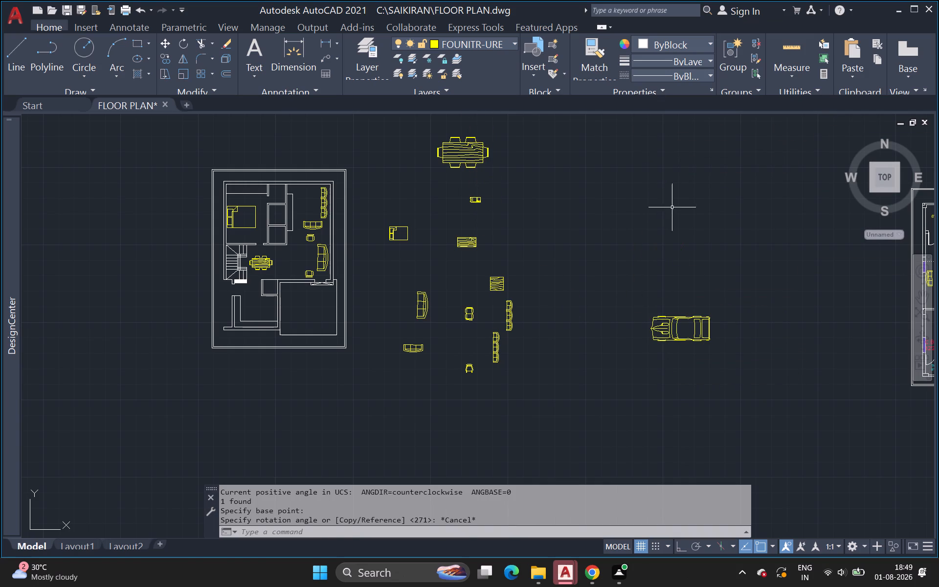
# Rotate the top-view sports car by about 270° around a point on its lower edge near the rear, so its front points up.
pyautogui.moveTo(613, 293); pyautogui.dragTo(646, 309)
pyautogui.click(747, 388)
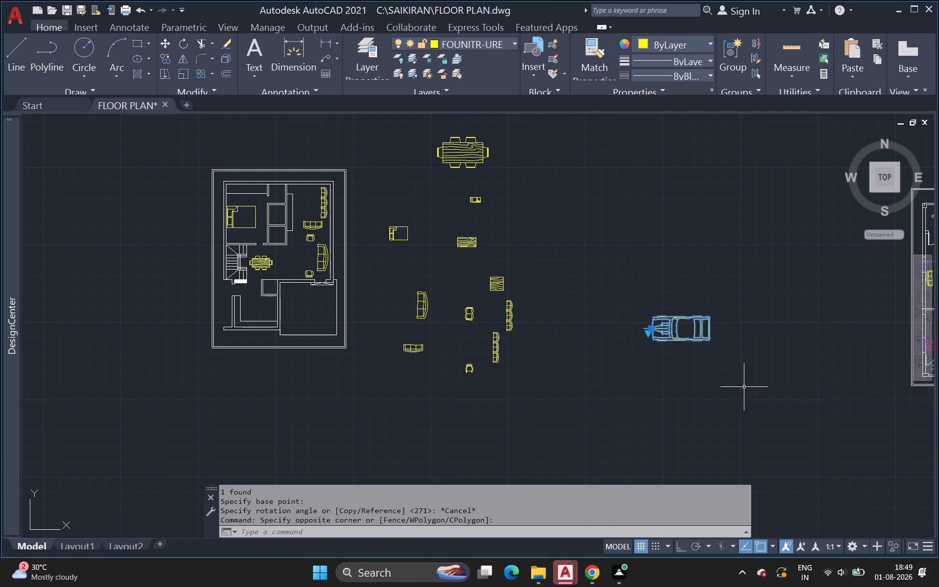
pyautogui.press('r')
pyautogui.press('o')
pyautogui.press('space')
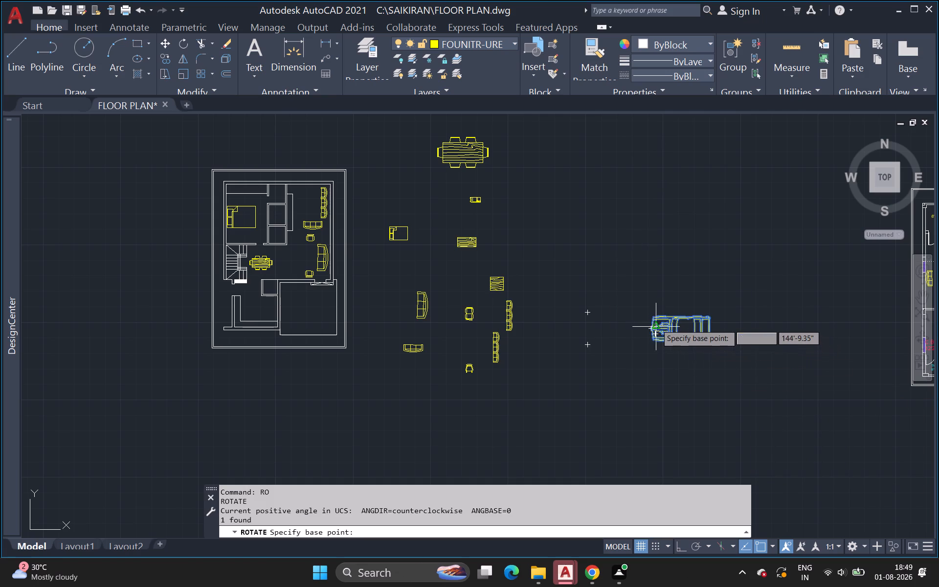
pyautogui.click(694, 332)
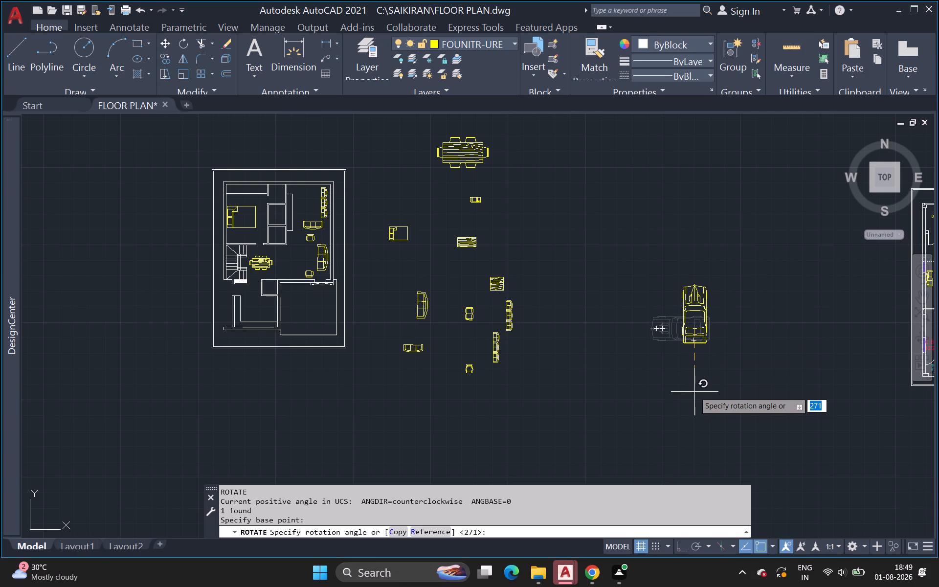
pyautogui.click(695, 392)
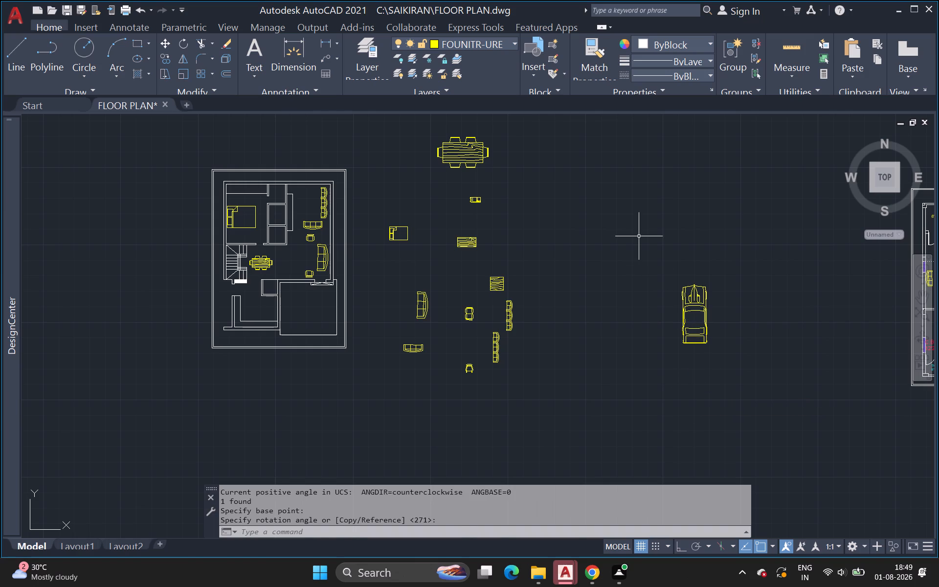
# Copy the upright sports car into the floor plan's lower-right room, against that room's left wall.
pyautogui.moveTo(641, 243); pyautogui.dragTo(657, 267)
pyautogui.click(736, 385)
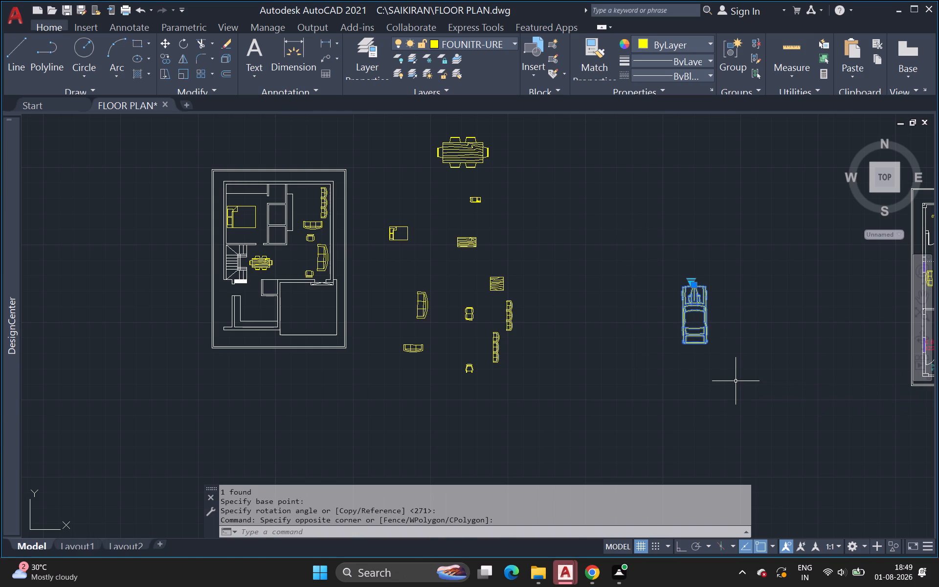
pyautogui.press('c')
pyautogui.press('o')
pyautogui.press('Return')
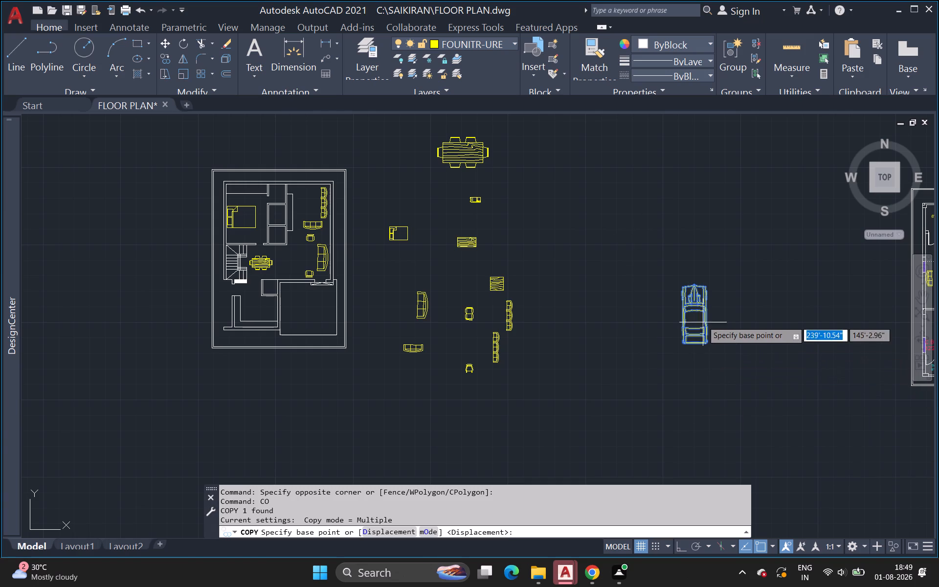
pyautogui.click(698, 310)
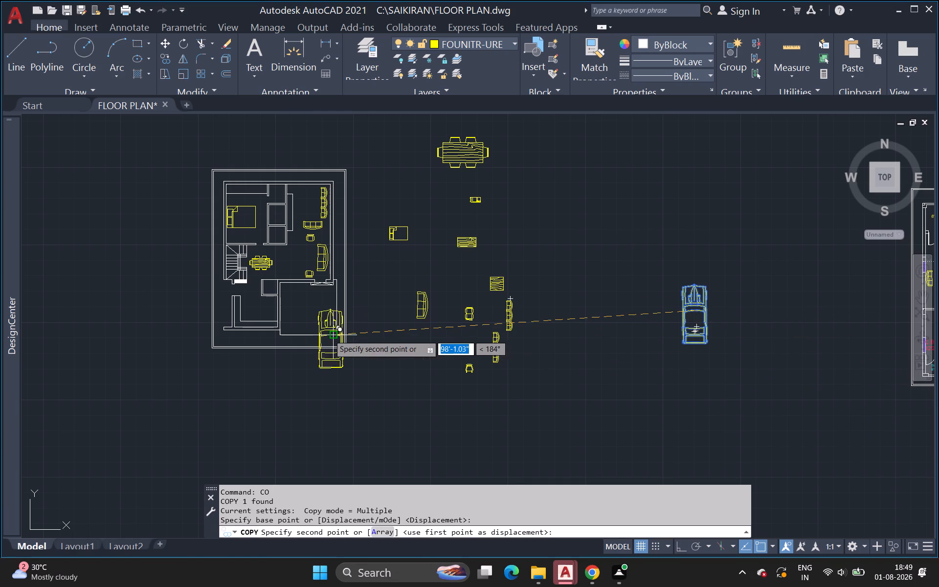
pyautogui.click(298, 312)
pyautogui.press('Escape')
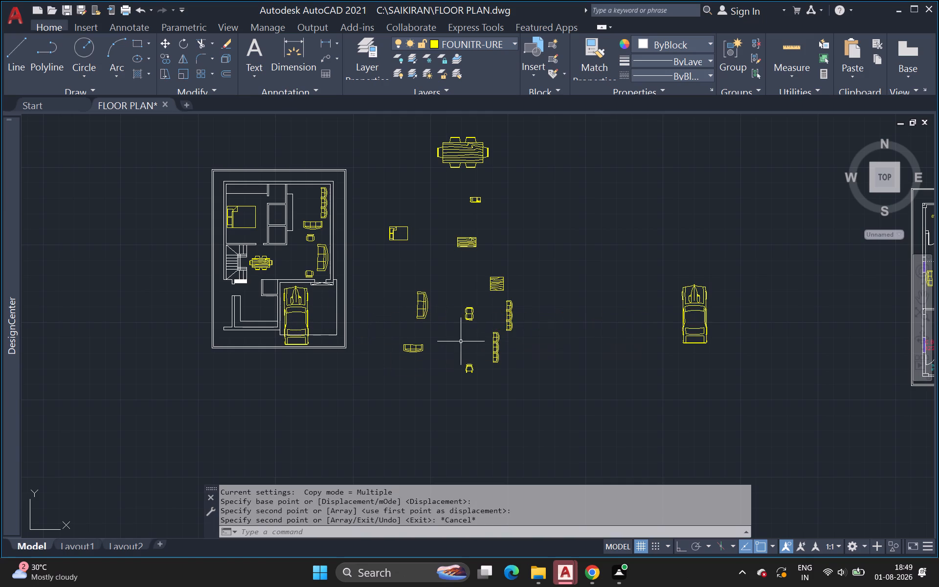
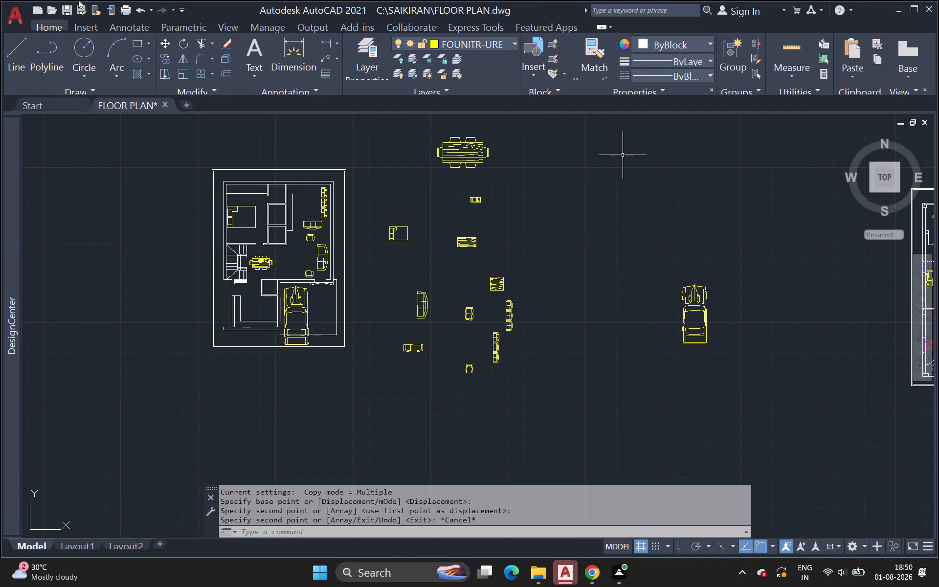
# Draw a vertical line across the narrow closet strip above the upper-left bedroom's bed, dividing it into two compartments.
pyautogui.click(11, 46)
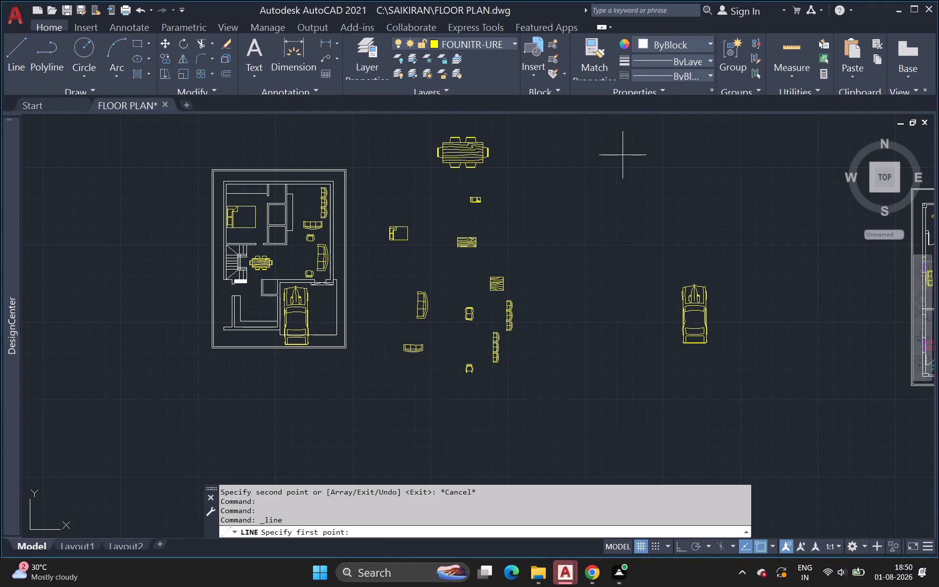
pyautogui.scroll(6, 238, 190)
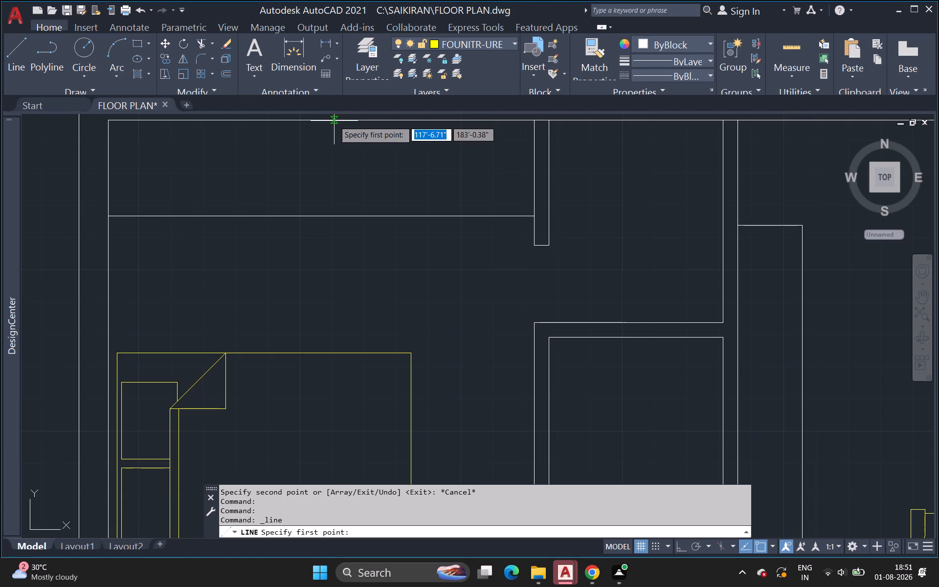
pyautogui.click(334, 121)
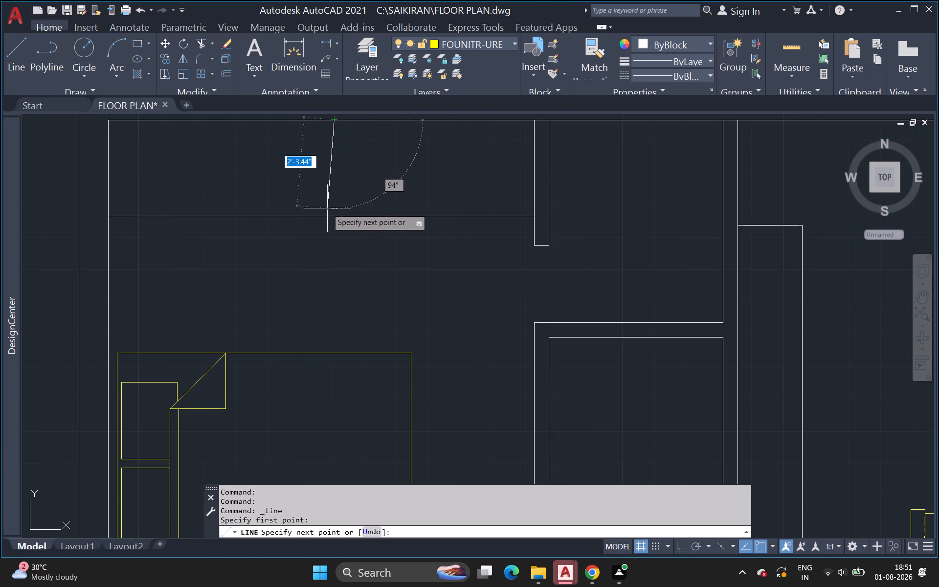
pyautogui.click(336, 216)
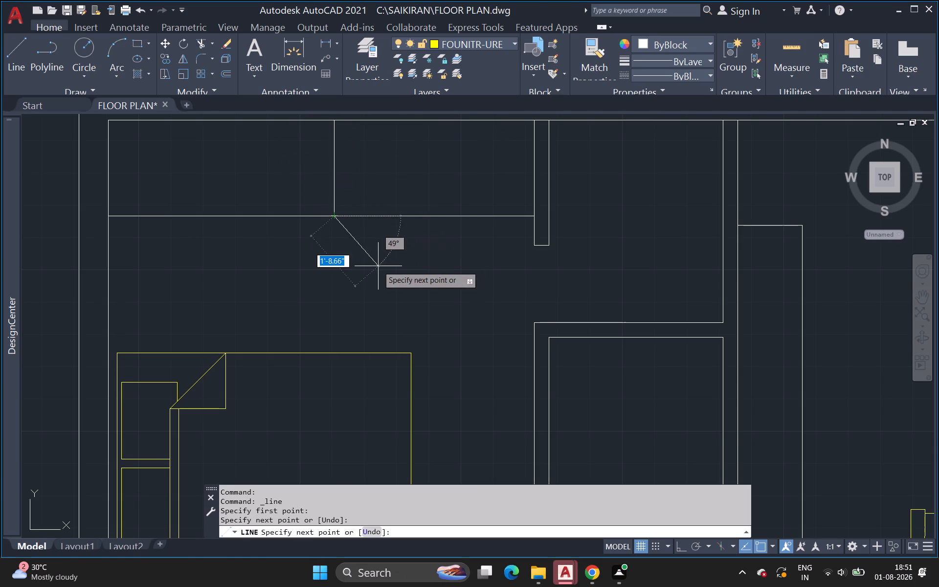
pyautogui.press('Escape')
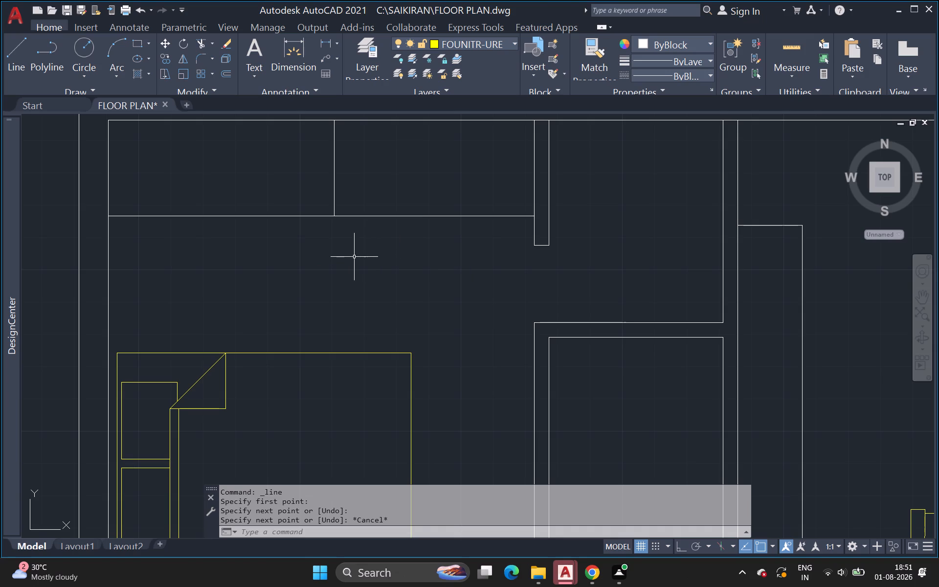
# Draw a short slanted test line with a 0.50 mm lineweight in the empty area outside the plan's upper-left corner.
pyautogui.scroll(-3, 788, 298)
pyautogui.moveTo(767, 304); pyautogui.dragTo(480, 289, button='middle')
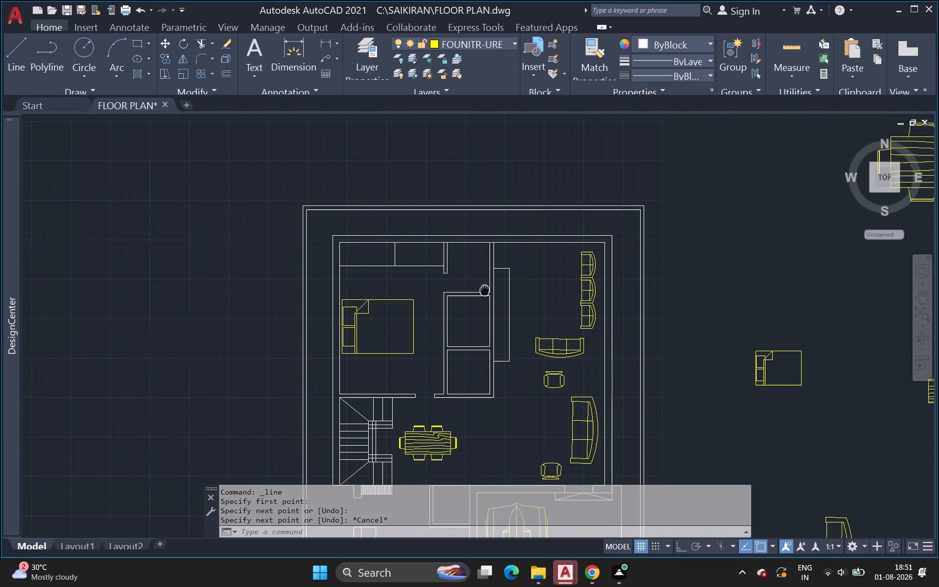
pyautogui.moveTo(480, 289); pyautogui.dragTo(470, 289, button='middle')
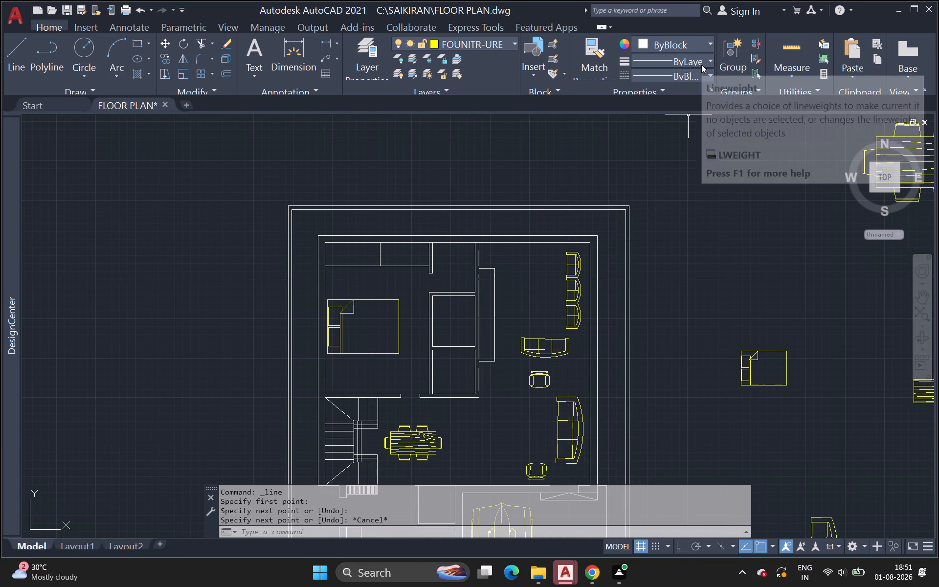
pyautogui.click(701, 63)
pyautogui.scroll(-2, 682, 210)
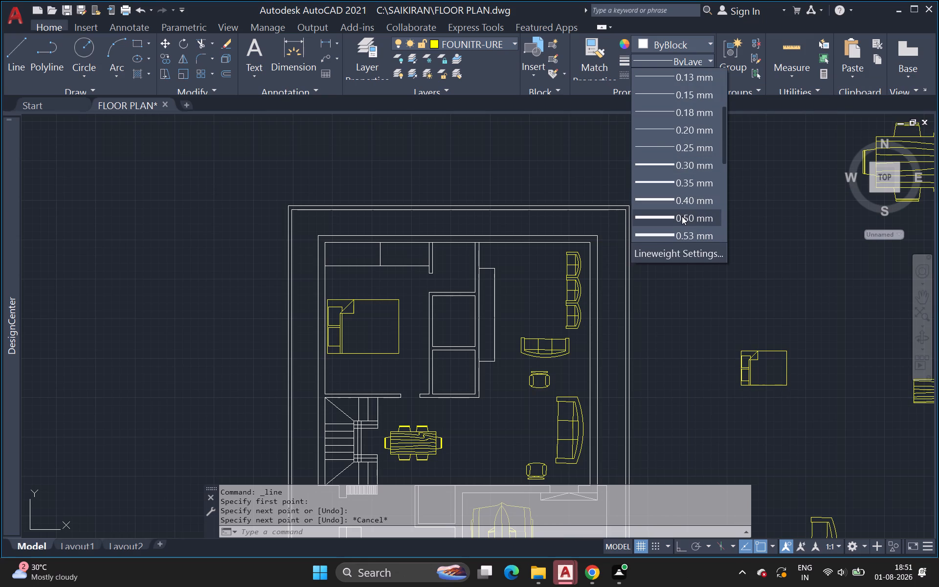
pyautogui.click(682, 216)
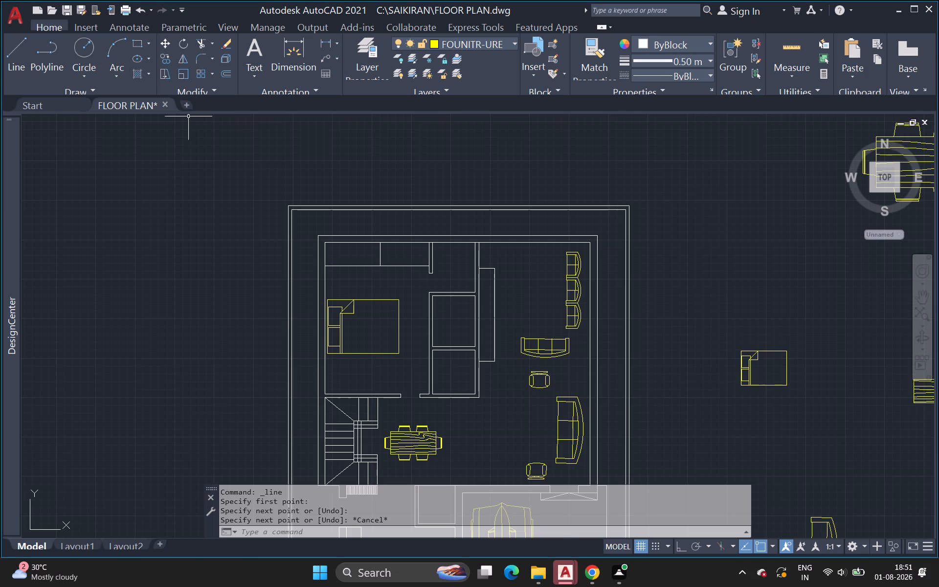
pyautogui.click(16, 61)
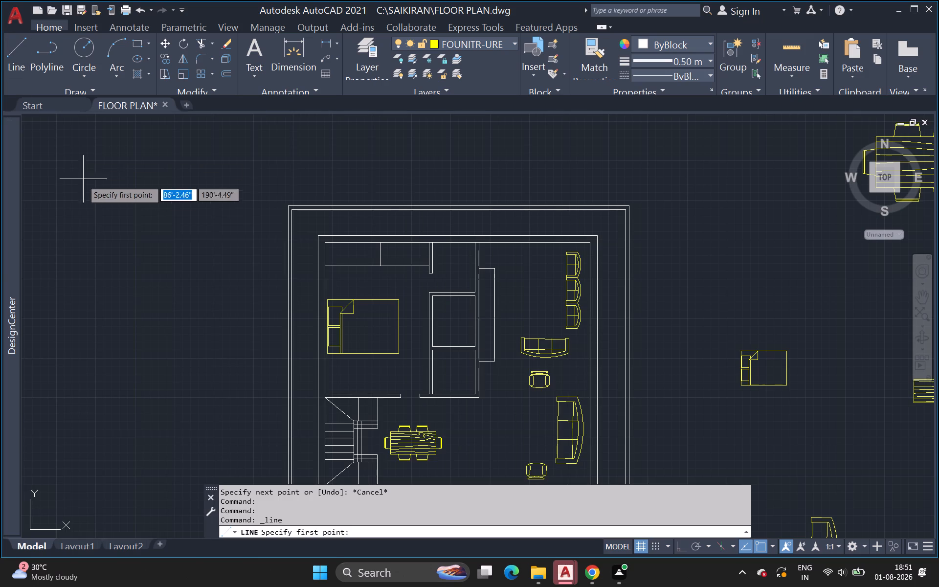
pyautogui.click(86, 217)
pyautogui.click(178, 186)
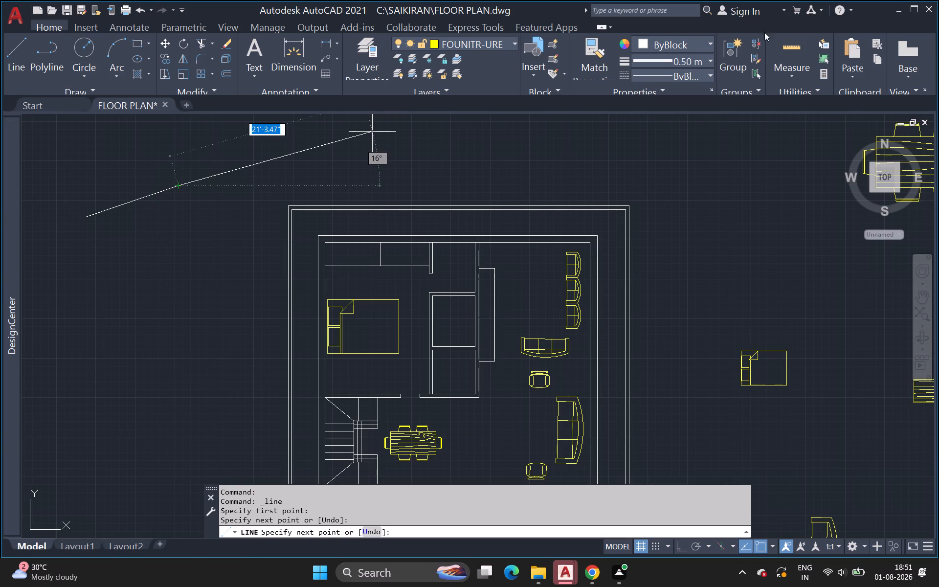
# Turn on the display of lineweights in the lineweight settings.
pyautogui.click(709, 60)
pyautogui.click(702, 249)
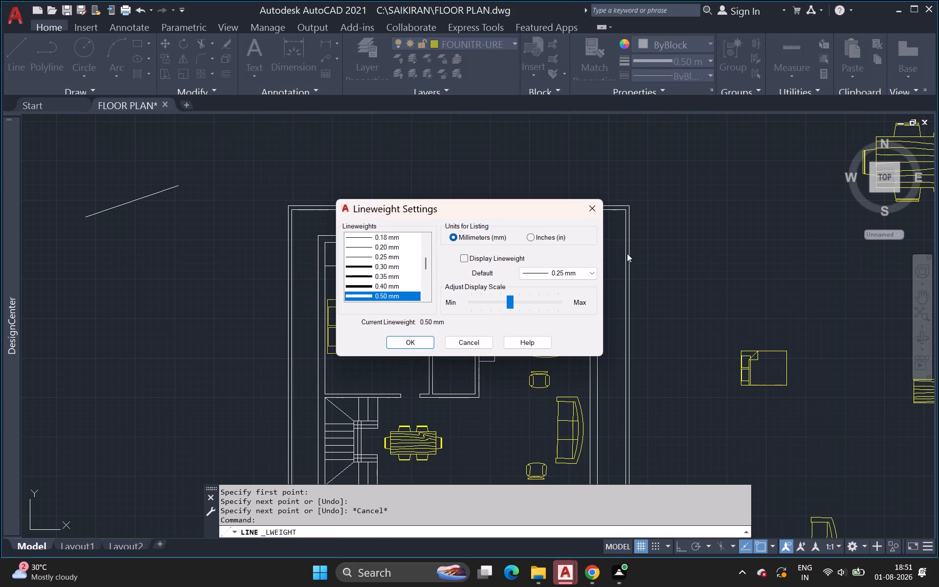
pyautogui.click(467, 258)
pyautogui.click(427, 339)
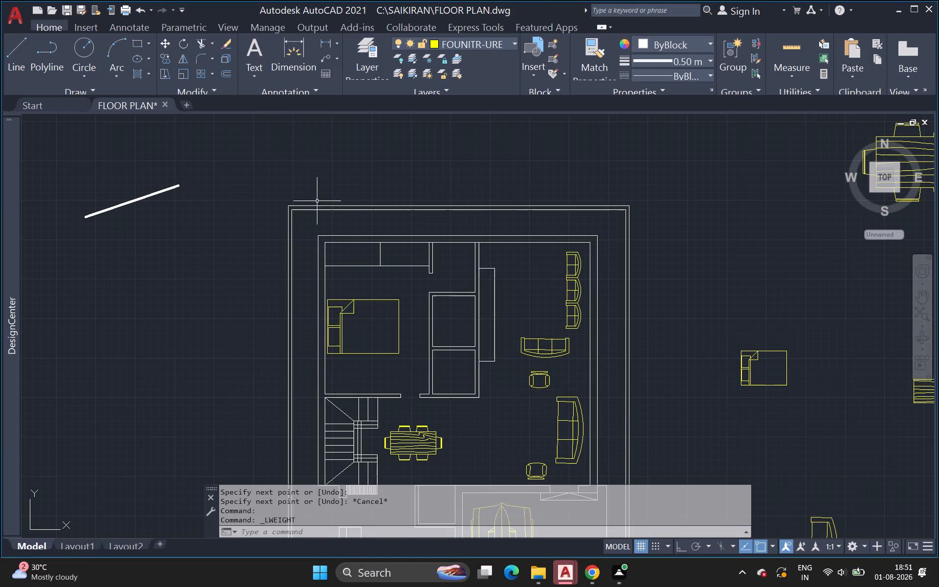
# Draw a short, slightly slanted line with a 0.30 mm lineweight near the left end of the left closet compartment.
pyautogui.click(688, 57)
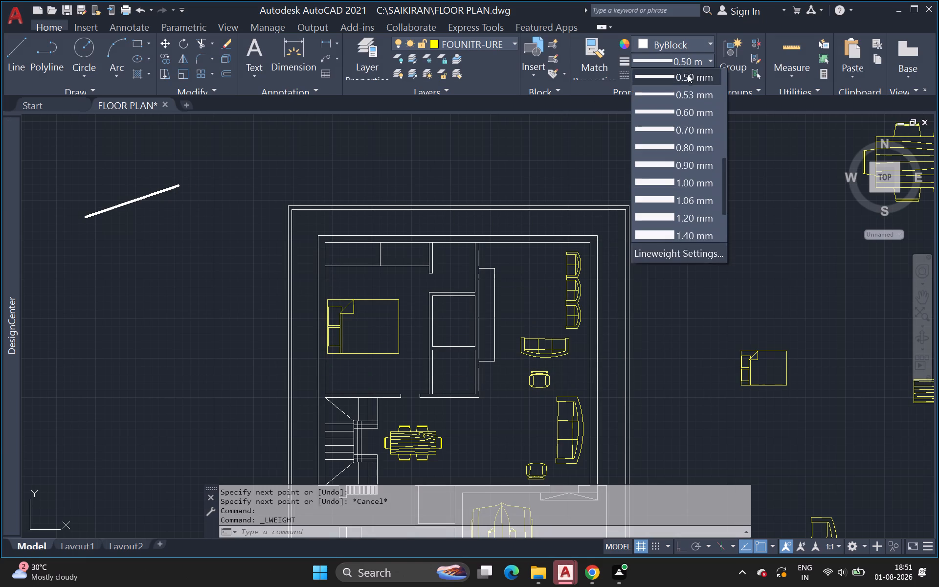
pyautogui.scroll(3, 688, 93)
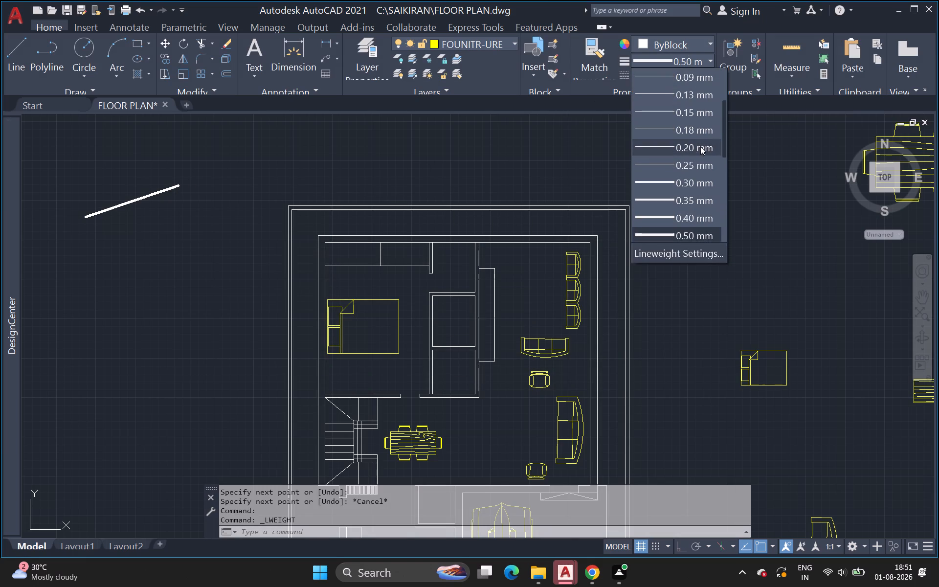
pyautogui.click(700, 185)
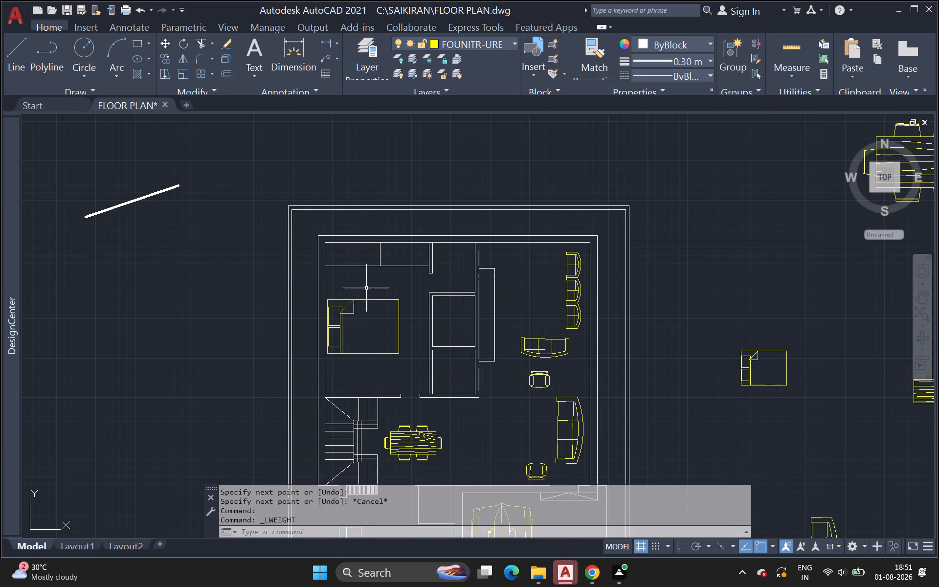
pyautogui.scroll(2, 348, 255)
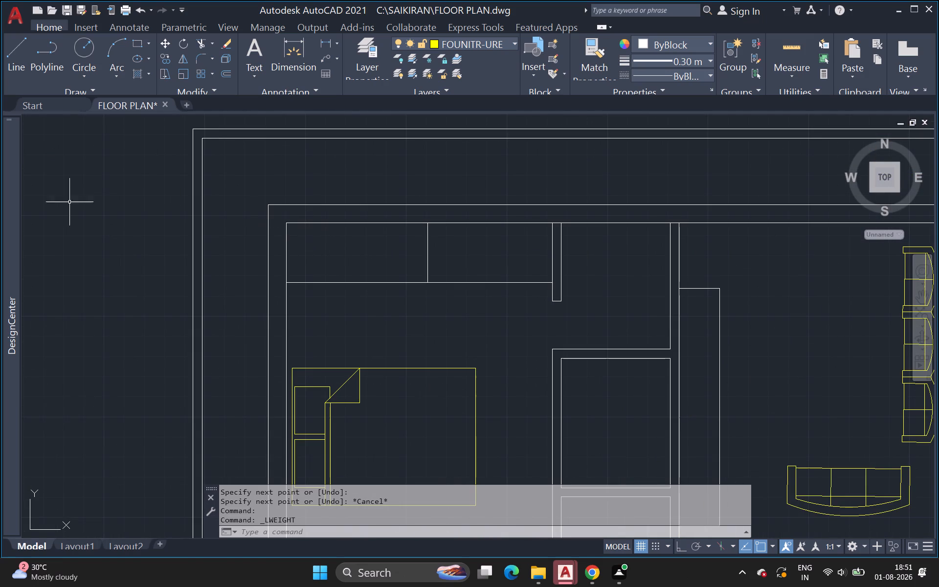
pyautogui.click(21, 58)
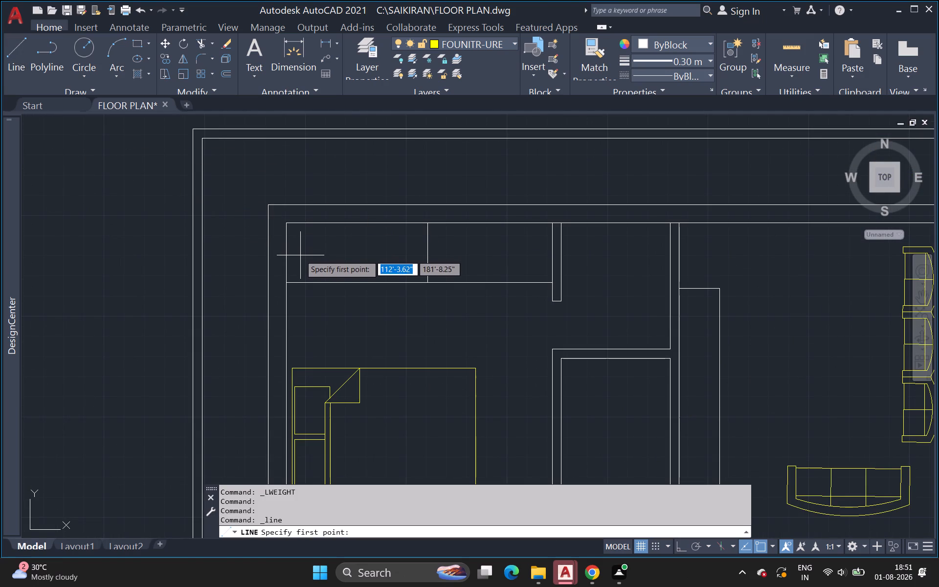
pyautogui.click(295, 229)
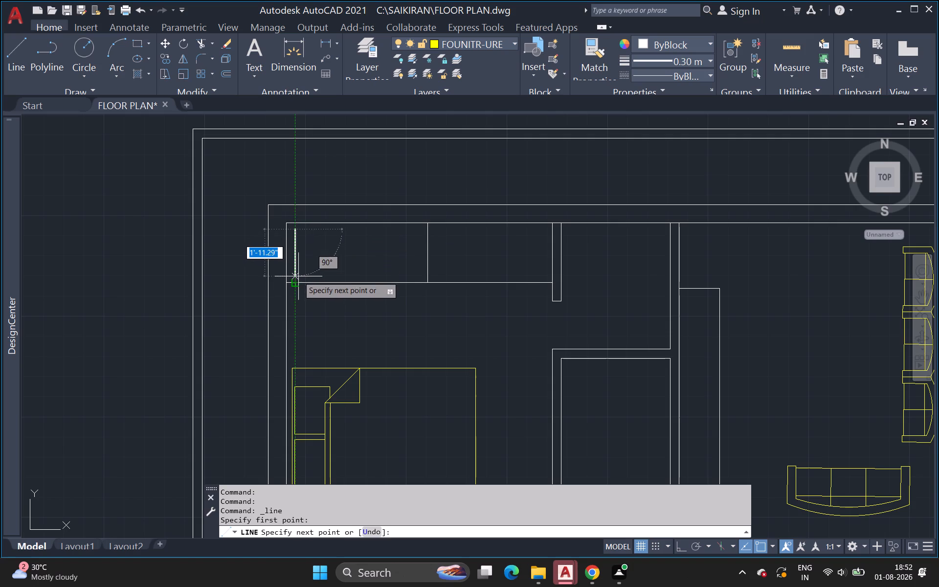
pyautogui.click(302, 277)
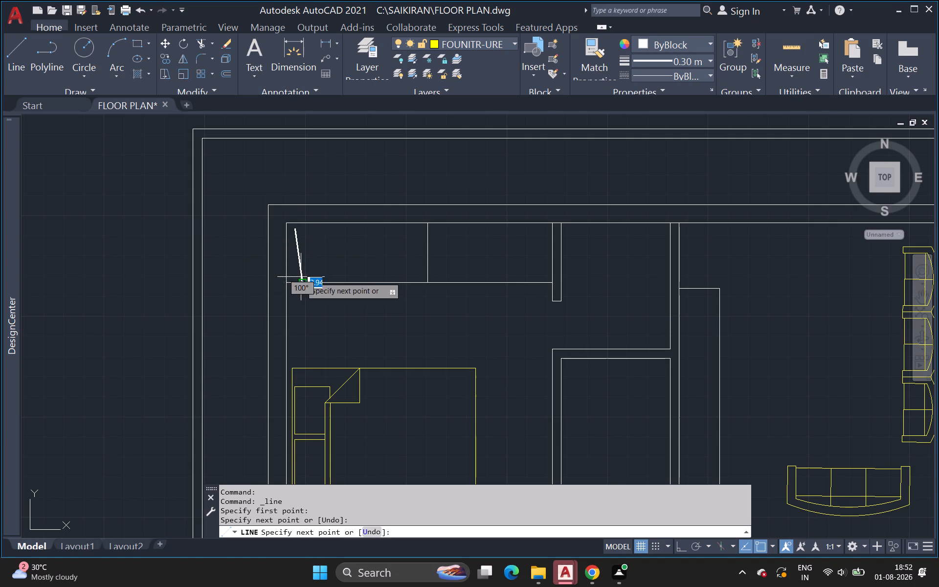
pyautogui.press('space')
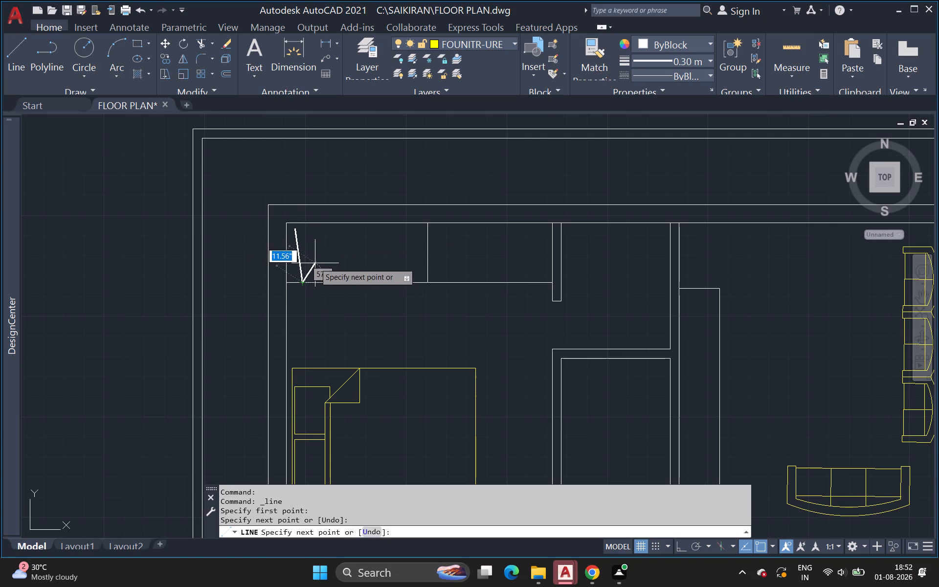
pyautogui.press('space')
pyautogui.press('space')
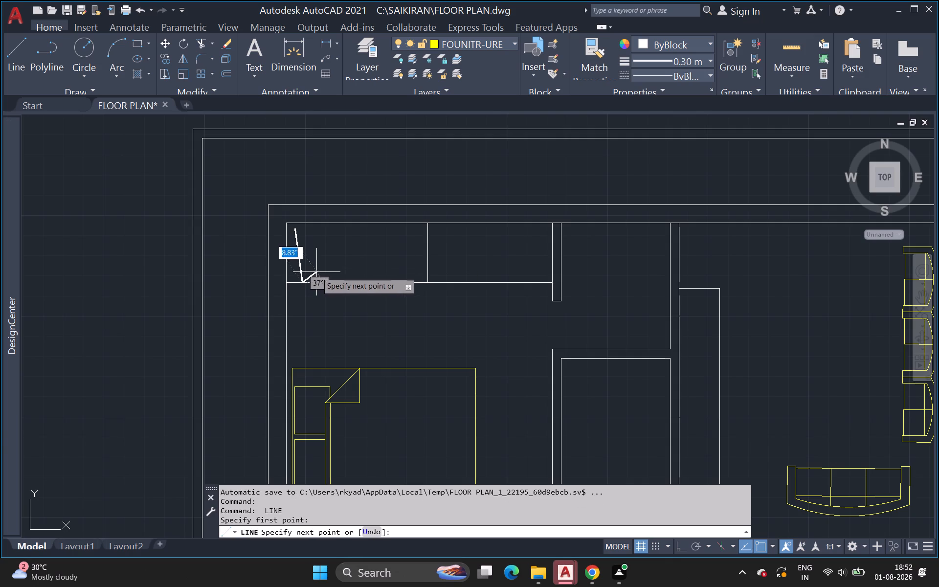
pyautogui.press('space')
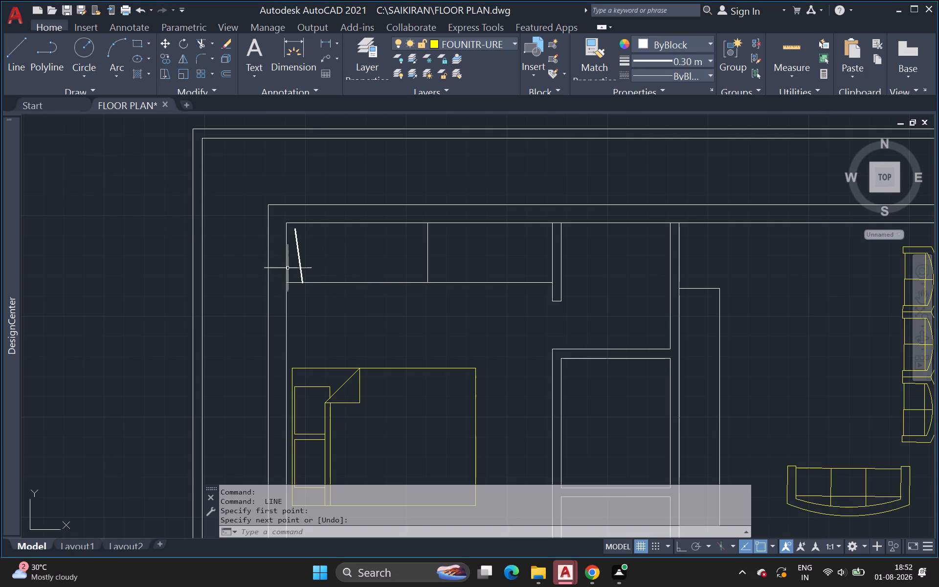
# Draw a horizontal line about 5'-8" long across the left closet compartment, from the left wall to the divider.
pyautogui.press('space')
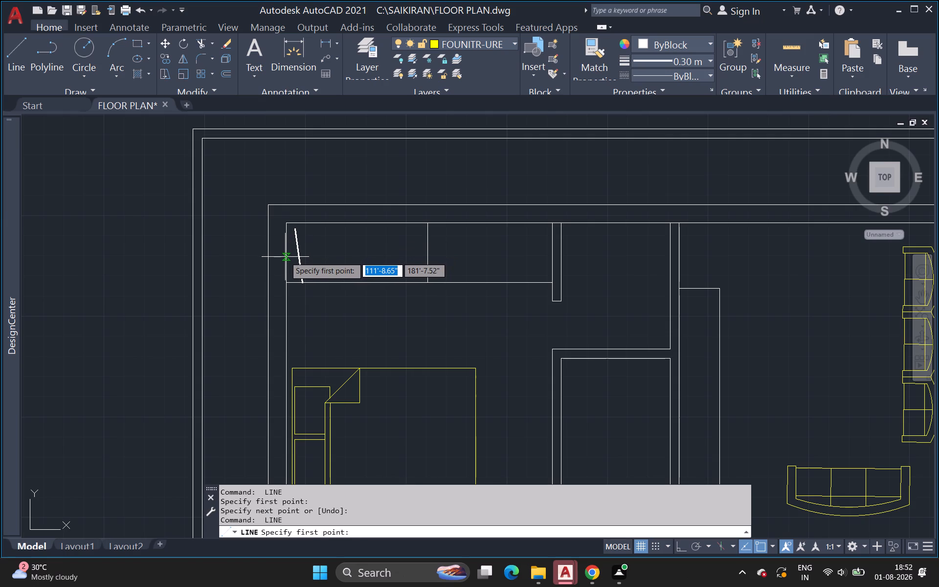
pyautogui.click(287, 258)
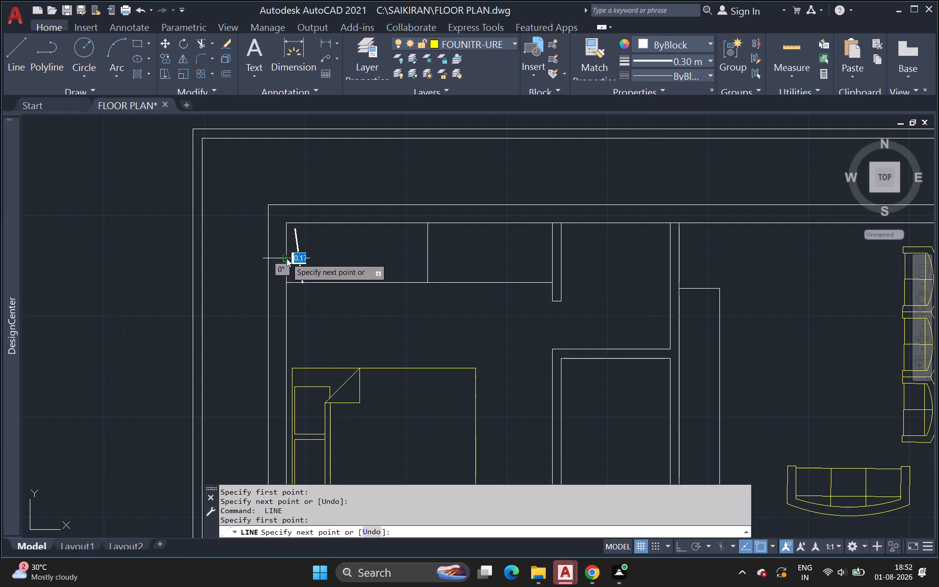
pyautogui.click(427, 258)
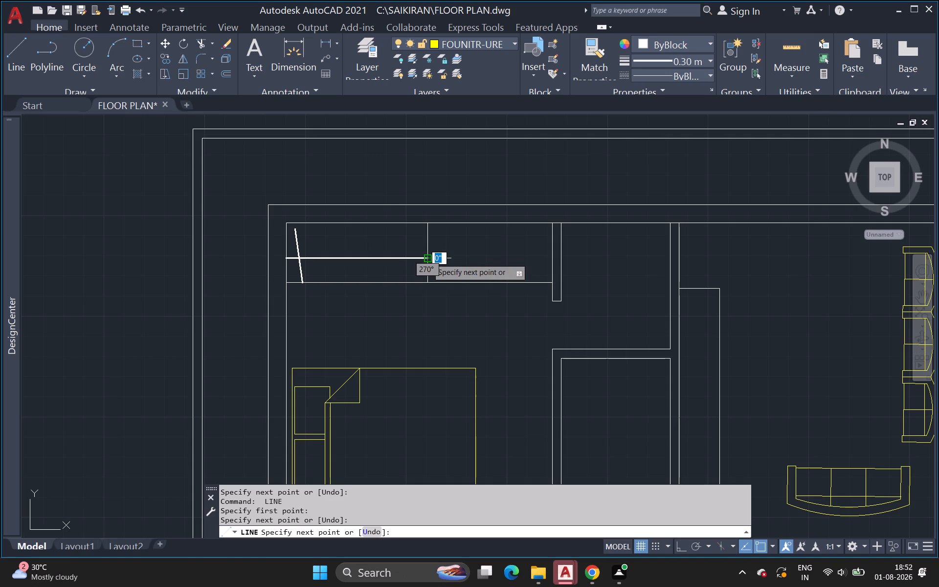
pyautogui.press('space')
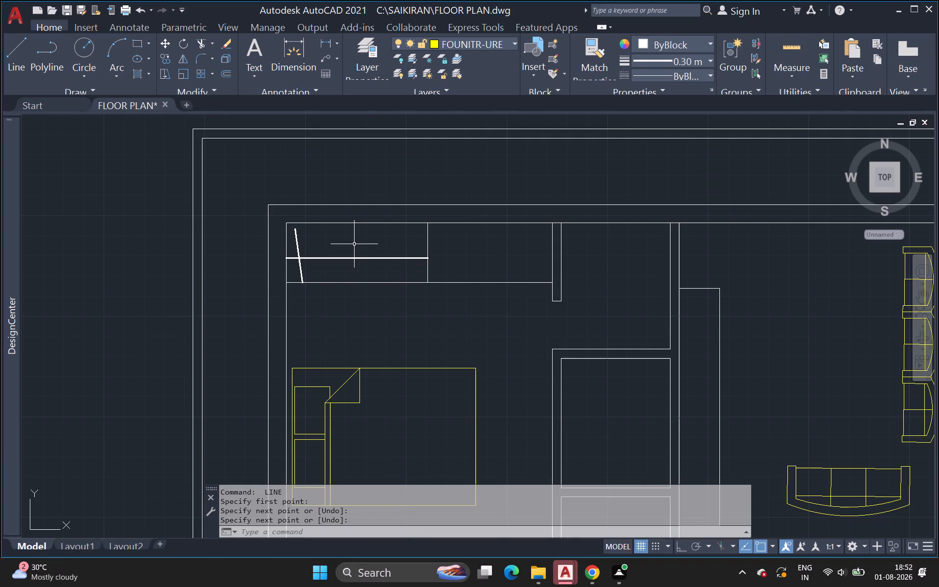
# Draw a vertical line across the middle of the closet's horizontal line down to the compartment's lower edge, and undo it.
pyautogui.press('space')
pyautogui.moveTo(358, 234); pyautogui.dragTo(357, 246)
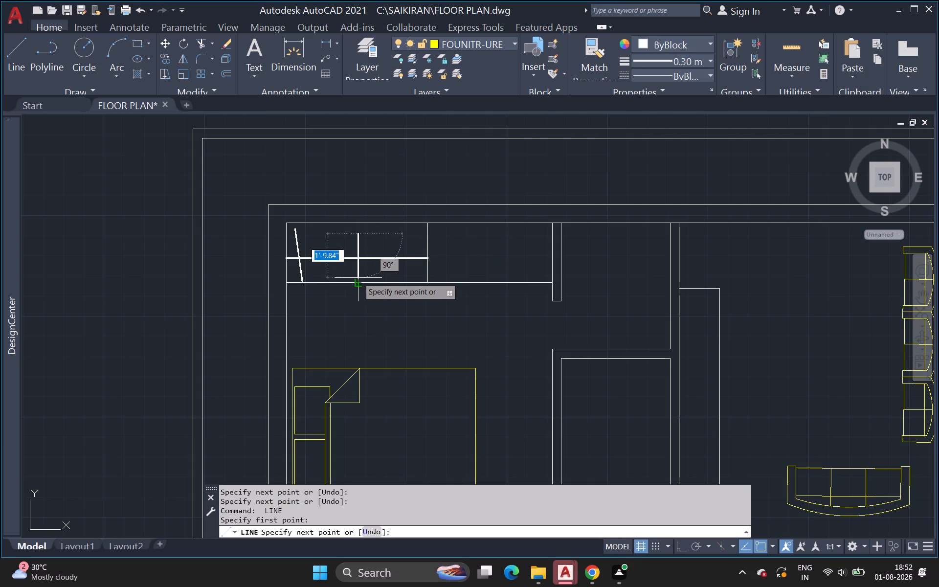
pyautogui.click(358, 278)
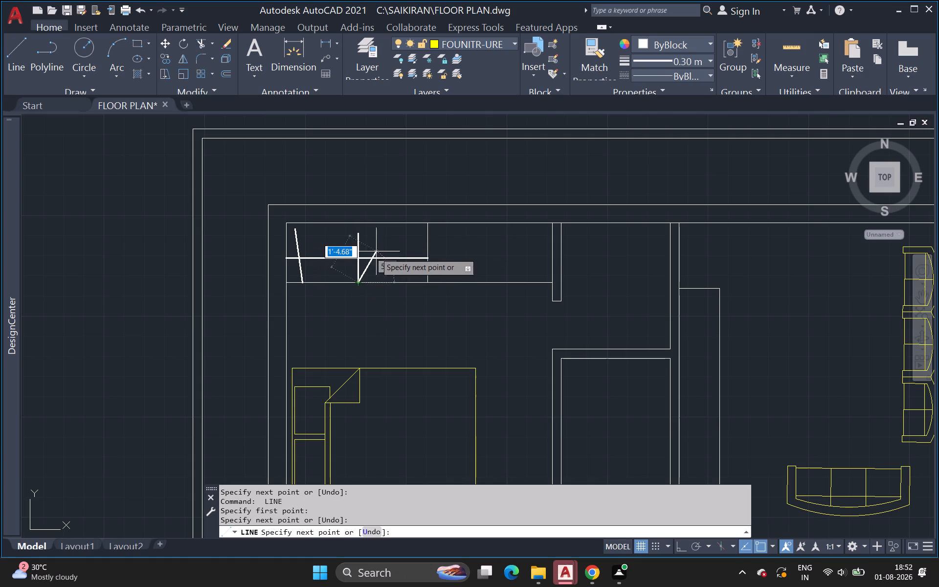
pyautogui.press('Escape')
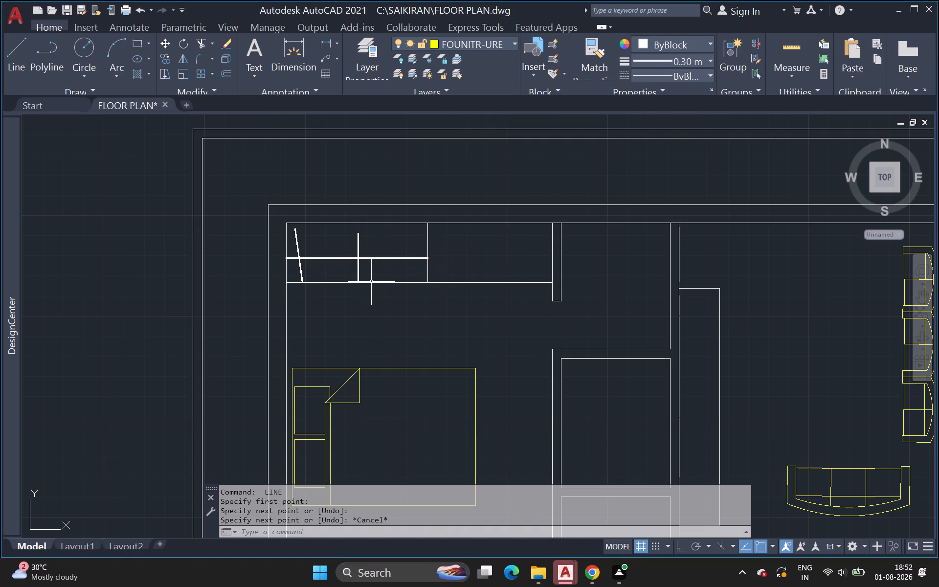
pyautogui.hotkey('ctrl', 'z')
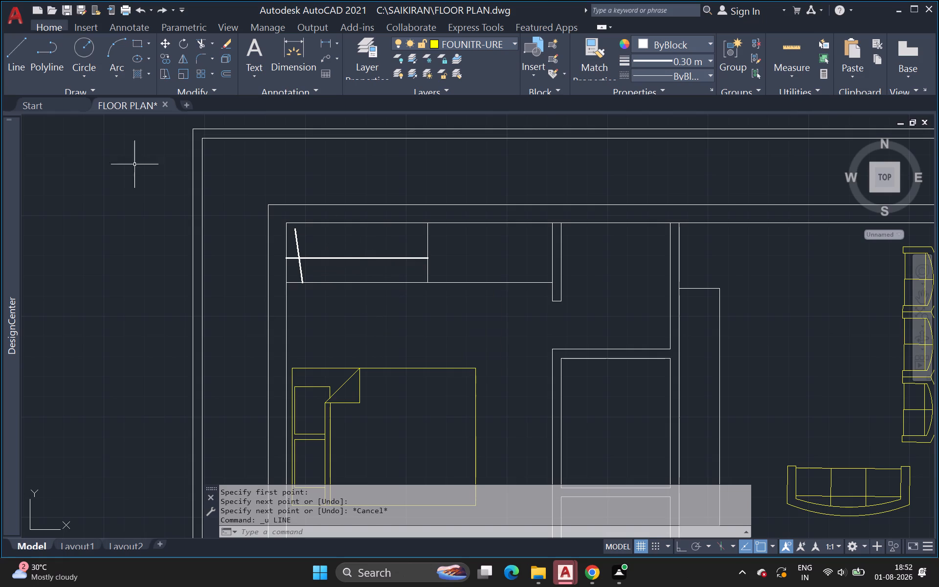
# Draw a short vertical line across the middle of the closet's horizontal line, ending just above the compartment's lower edge.
pyautogui.click(15, 51)
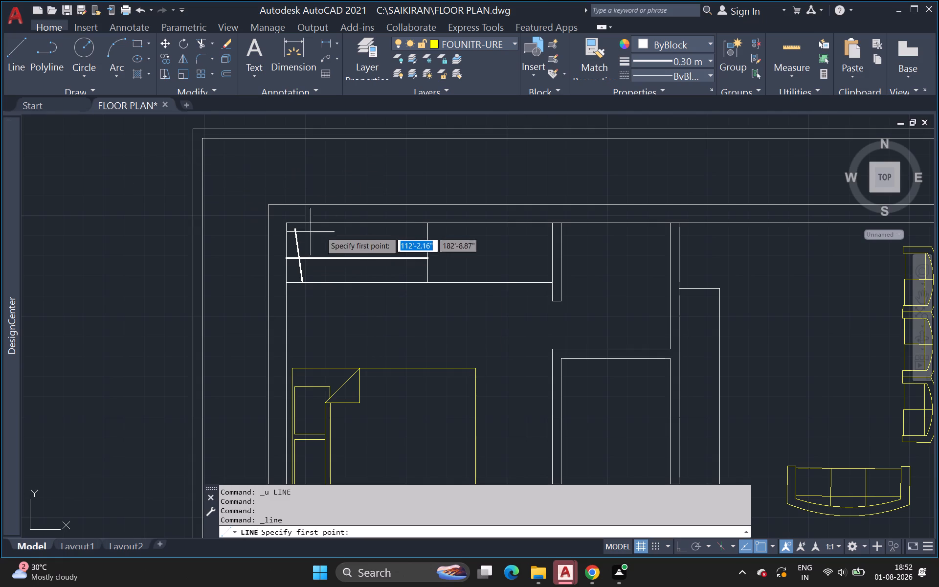
pyautogui.click(357, 233)
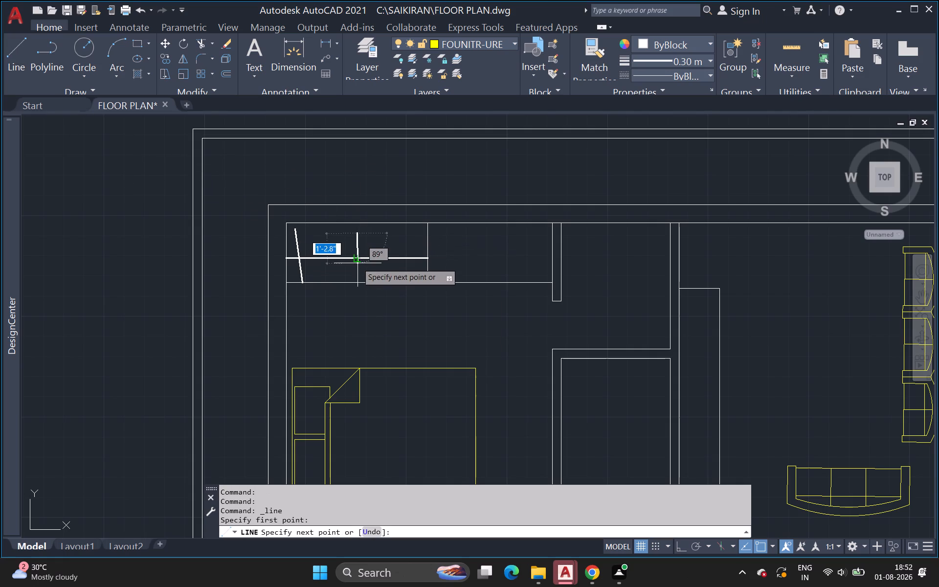
pyautogui.click(357, 276)
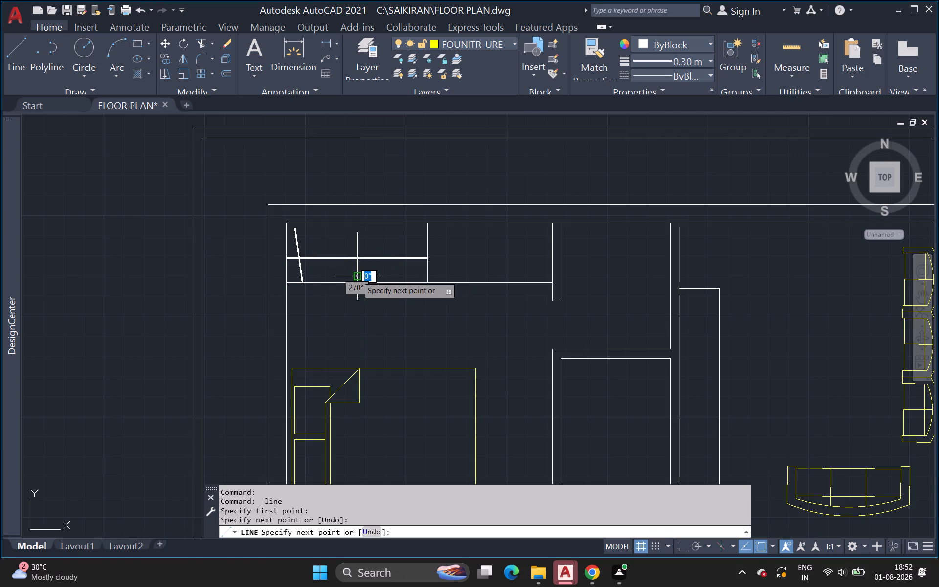
pyautogui.press('space')
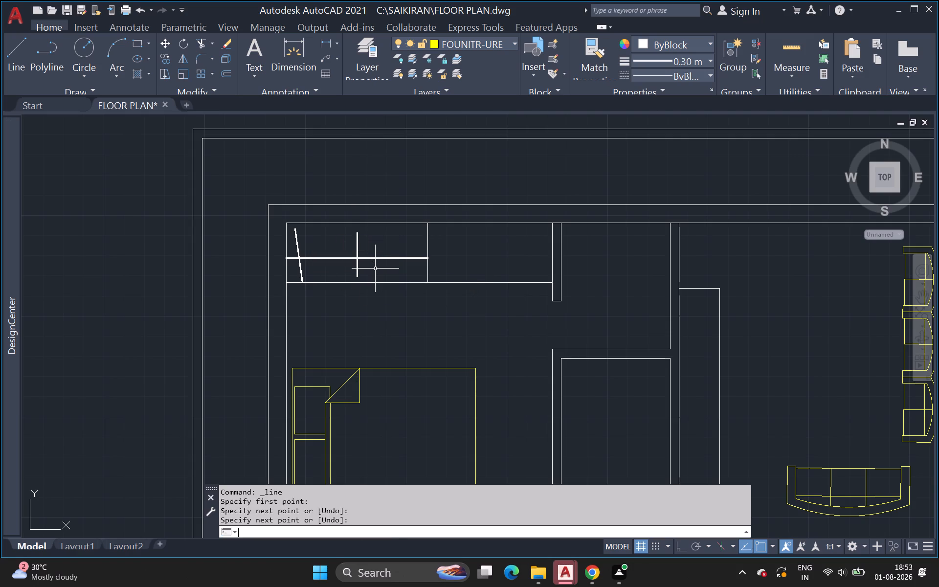
# Draw three vertical lines beside the middle hanger line, two about 1'-8" long and the third reaching the closet compartment's lower edge.
pyautogui.click(12, 50)
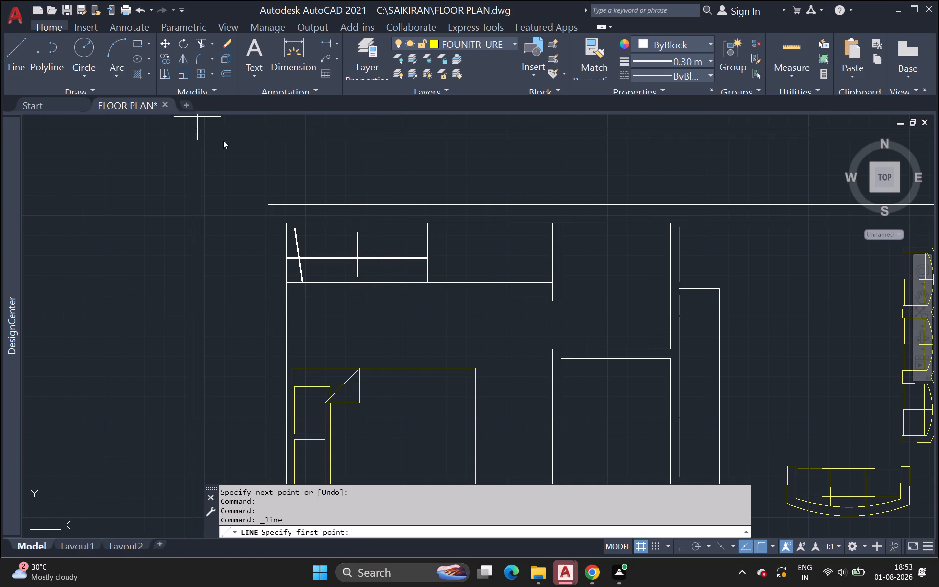
pyautogui.click(364, 233)
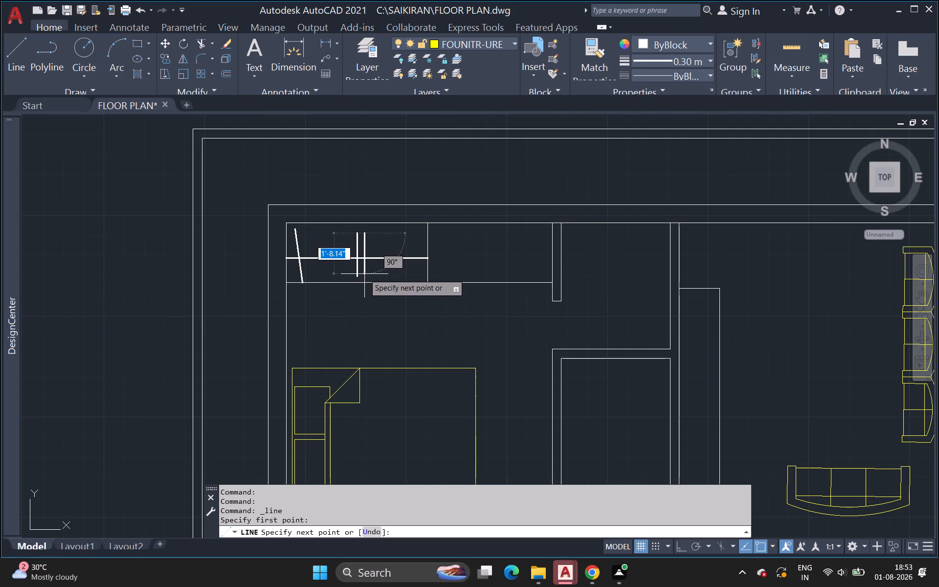
pyautogui.click(364, 274)
pyautogui.press('space')
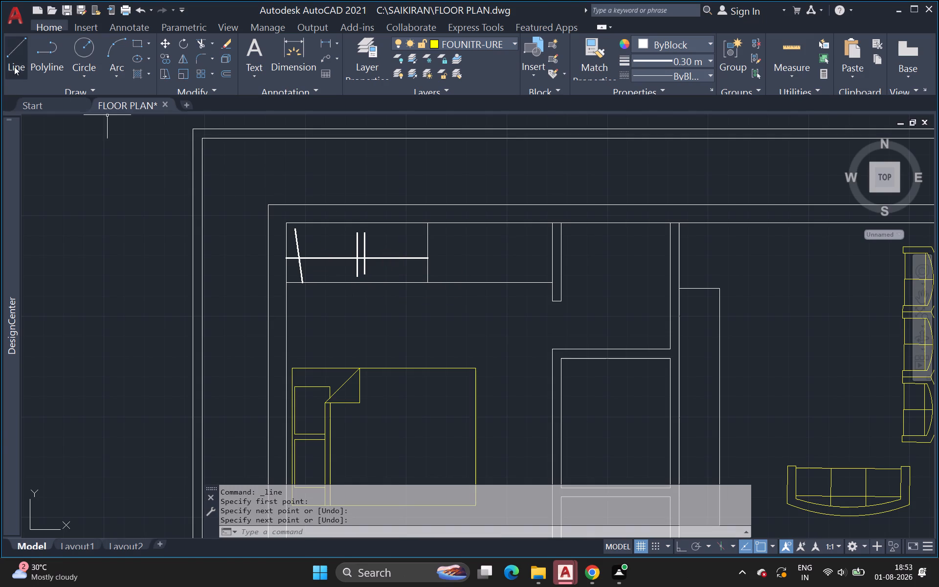
pyautogui.click(13, 59)
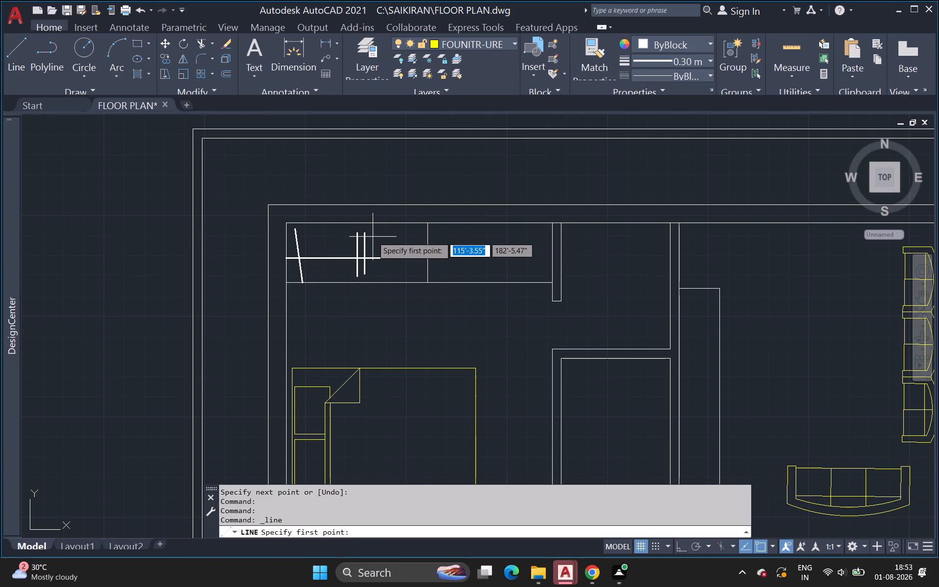
pyautogui.click(371, 235)
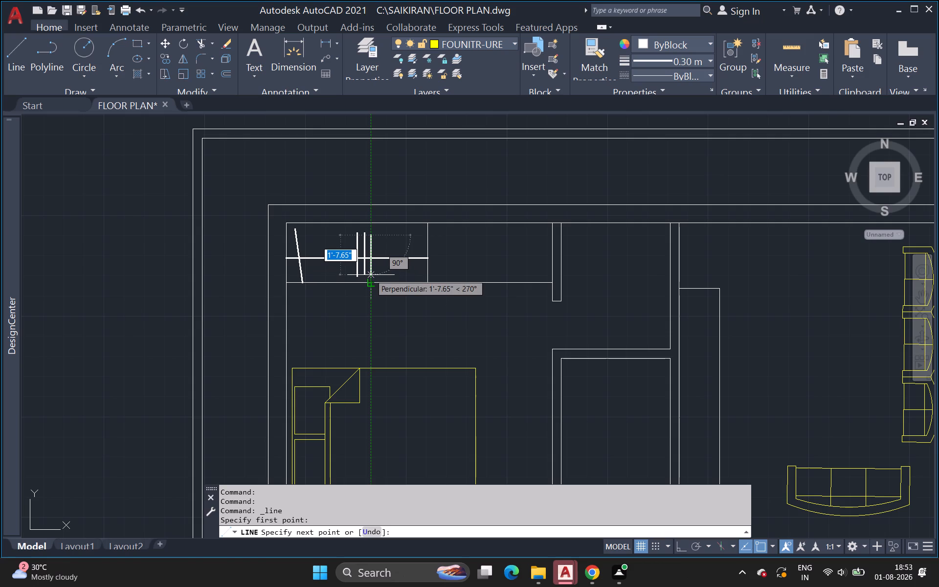
pyautogui.click(371, 276)
pyautogui.press('space')
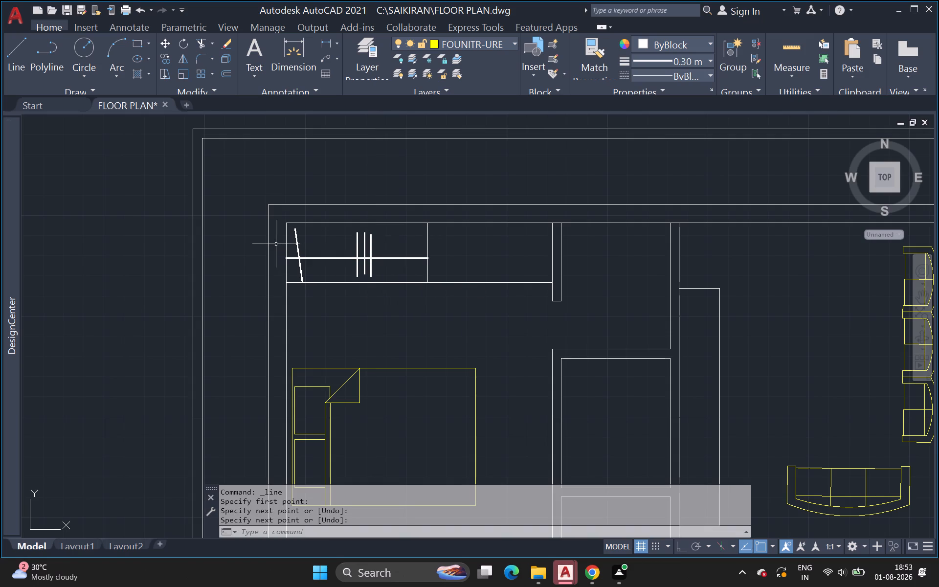
pyautogui.click(22, 53)
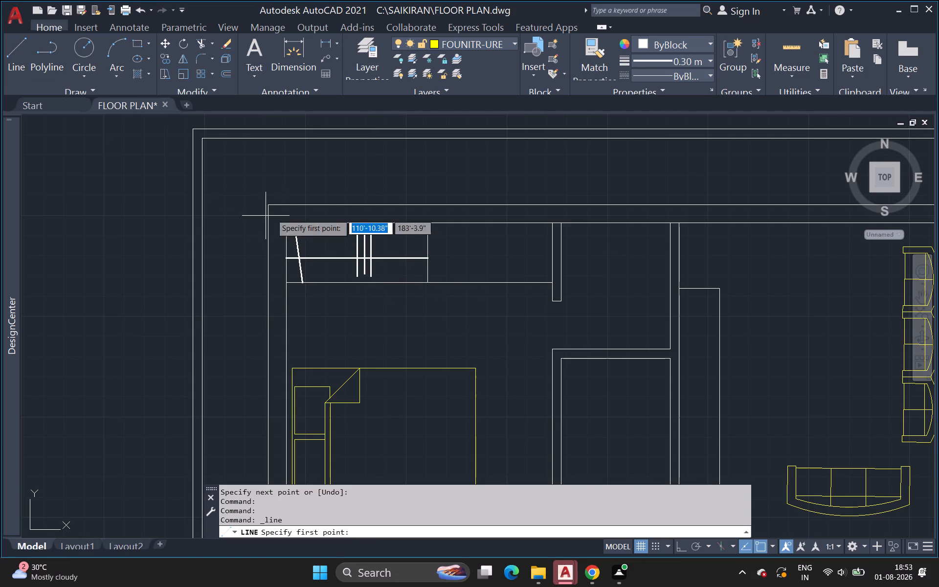
pyautogui.click(380, 240)
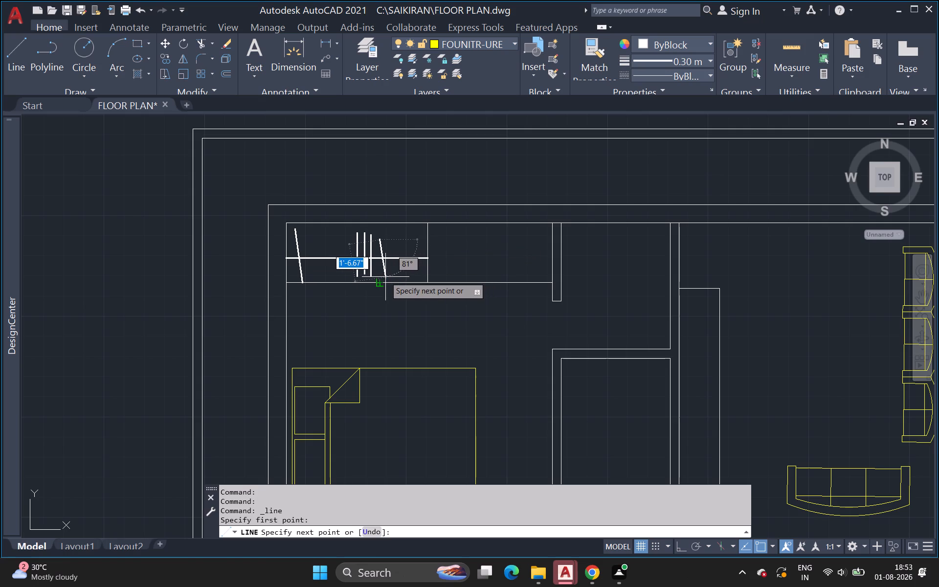
pyautogui.click(385, 277)
# Draw three slanted lines across the rod between the vertical lines and the divider, the one farthest from the divider reaching the lower edge.
pyautogui.click(10, 48)
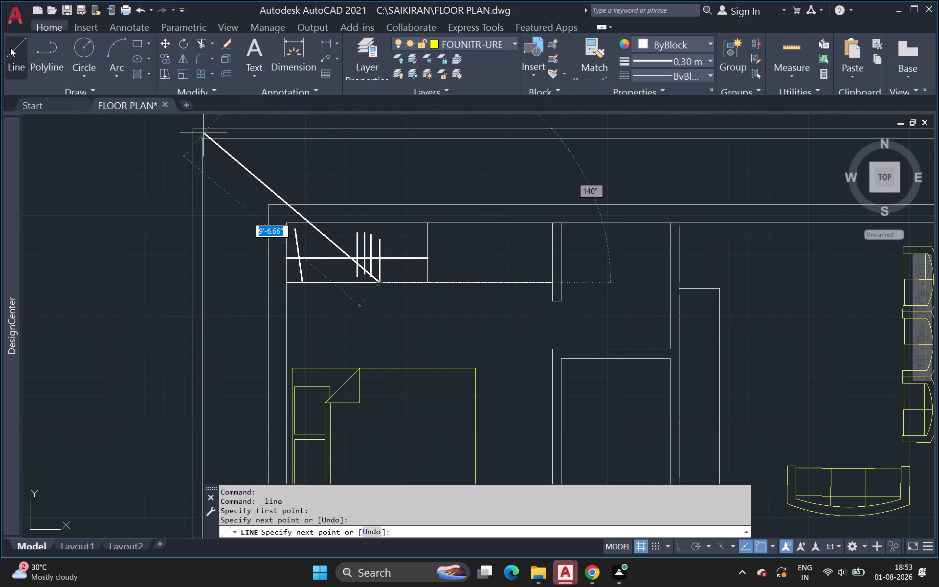
pyautogui.click(389, 240)
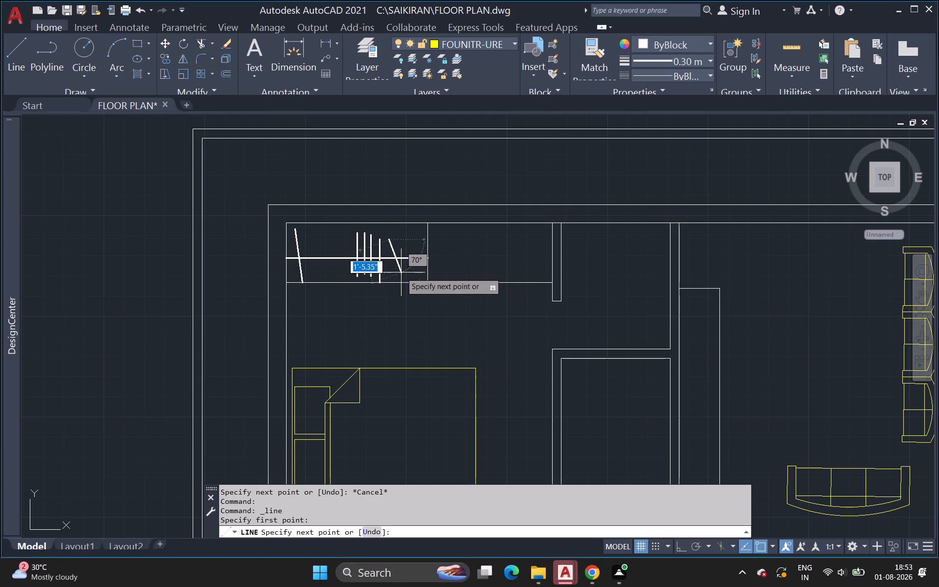
pyautogui.click(397, 276)
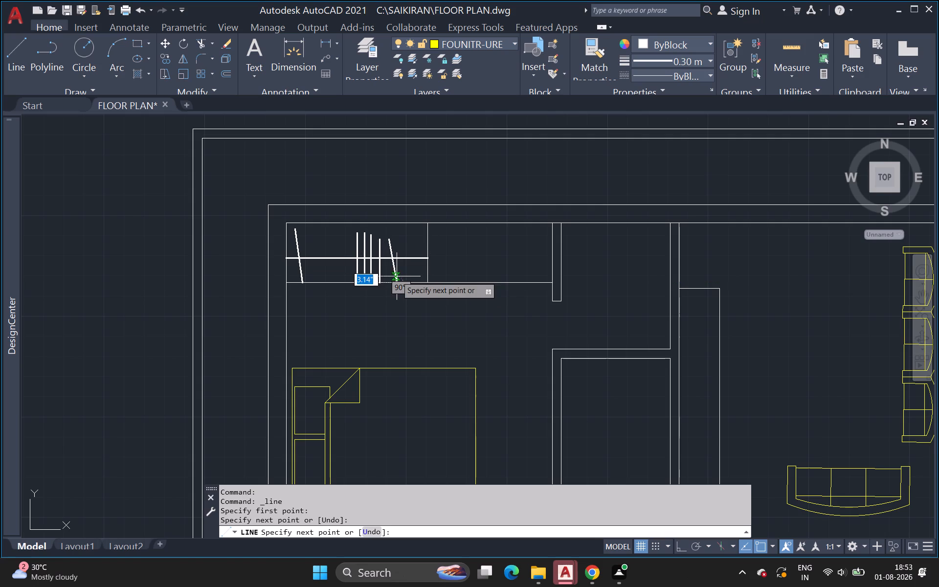
pyautogui.click(20, 45)
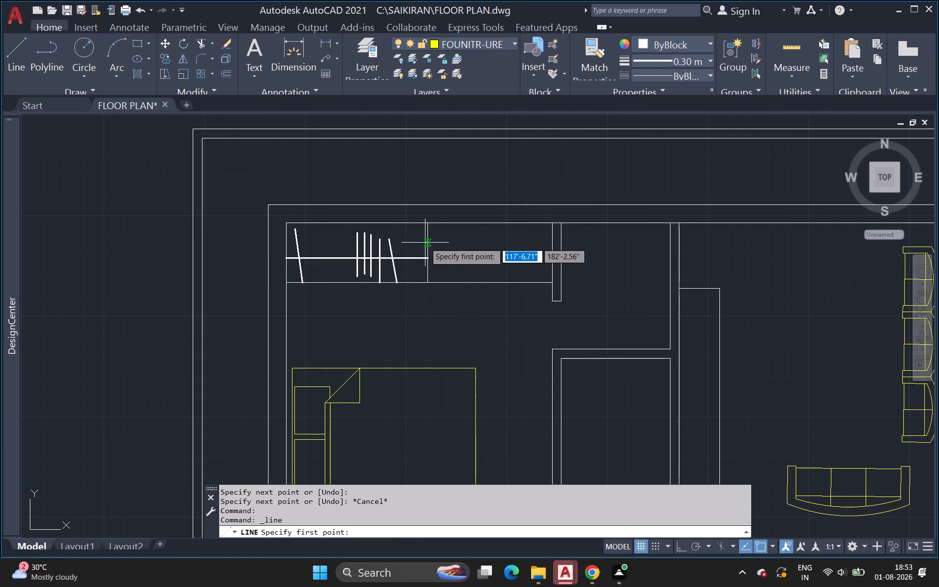
pyautogui.click(406, 241)
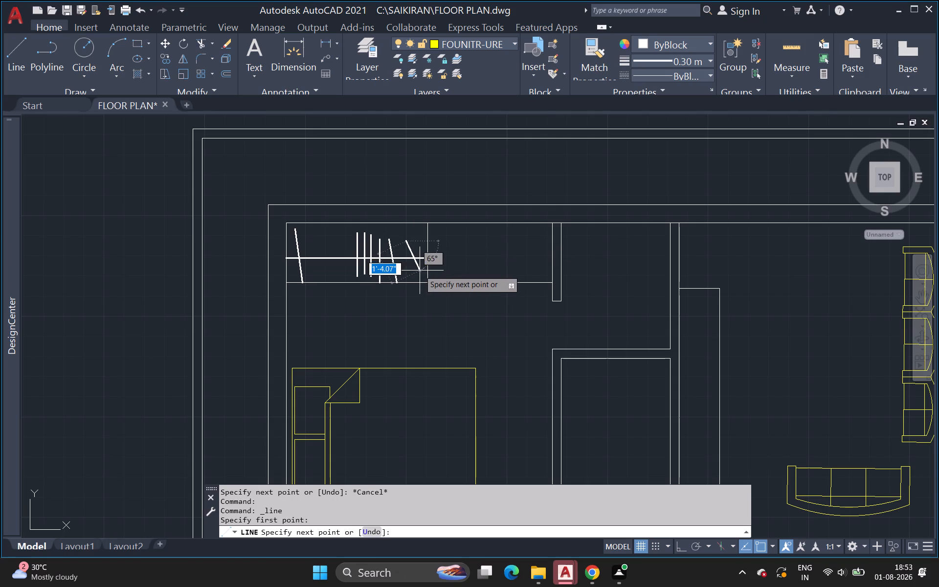
pyautogui.click(420, 271)
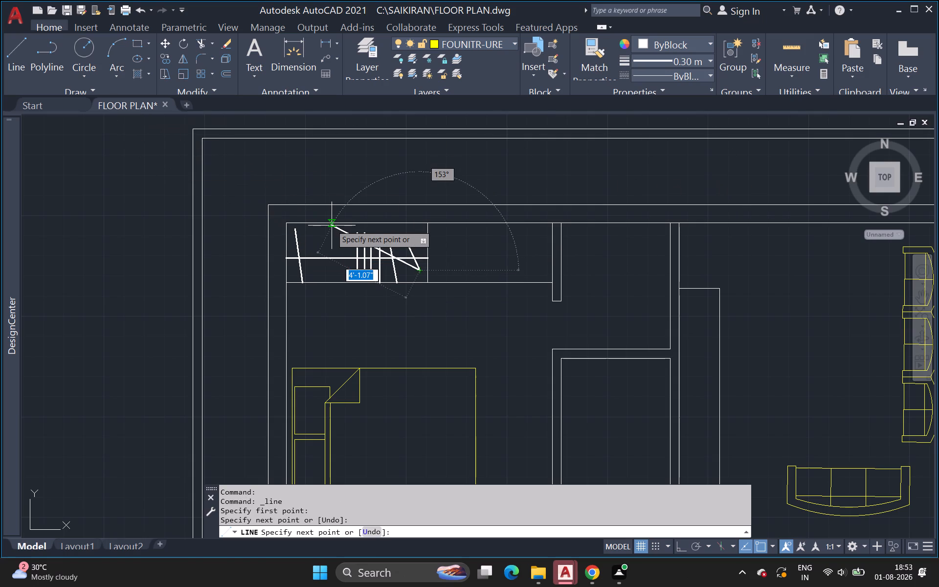
pyautogui.press('space')
pyautogui.press('space')
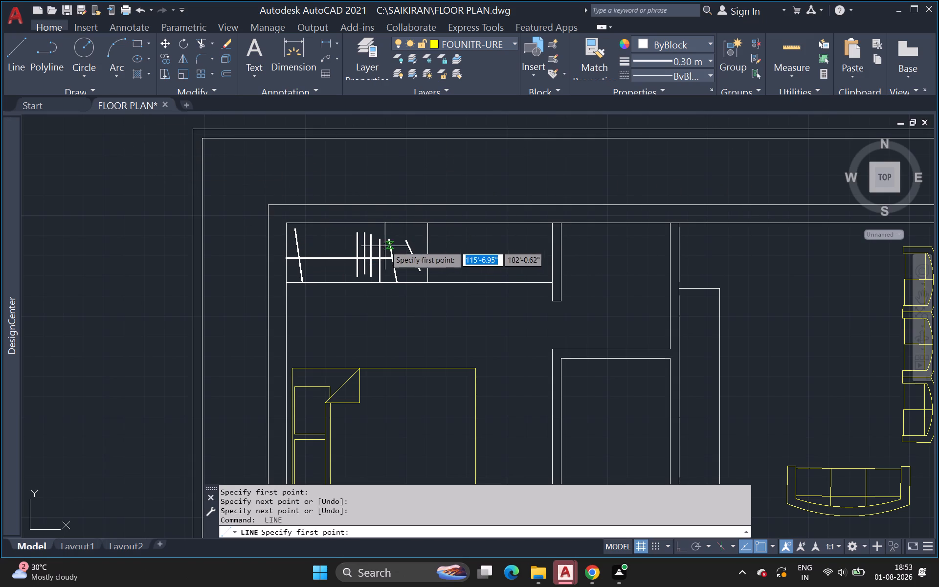
pyautogui.click(396, 245)
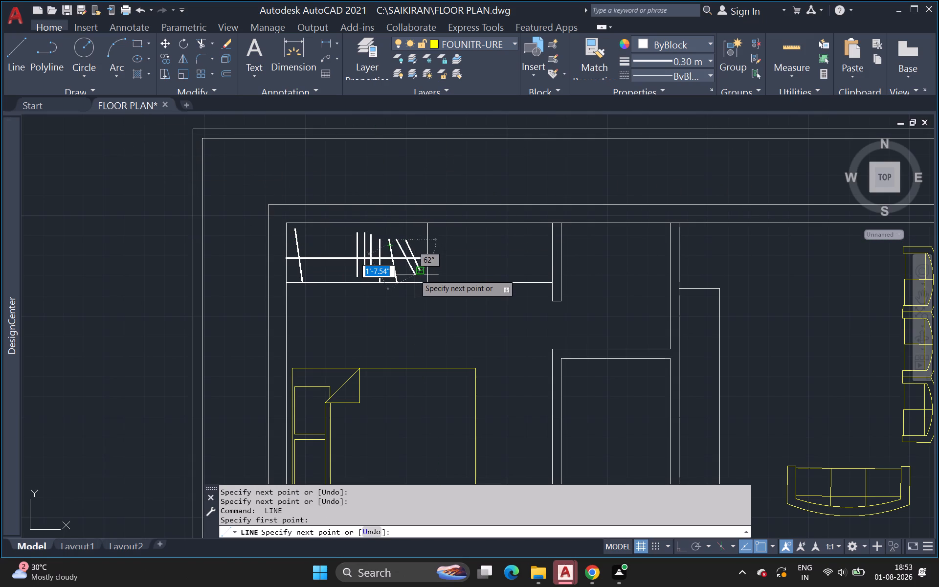
pyautogui.click(411, 275)
pyautogui.press('space')
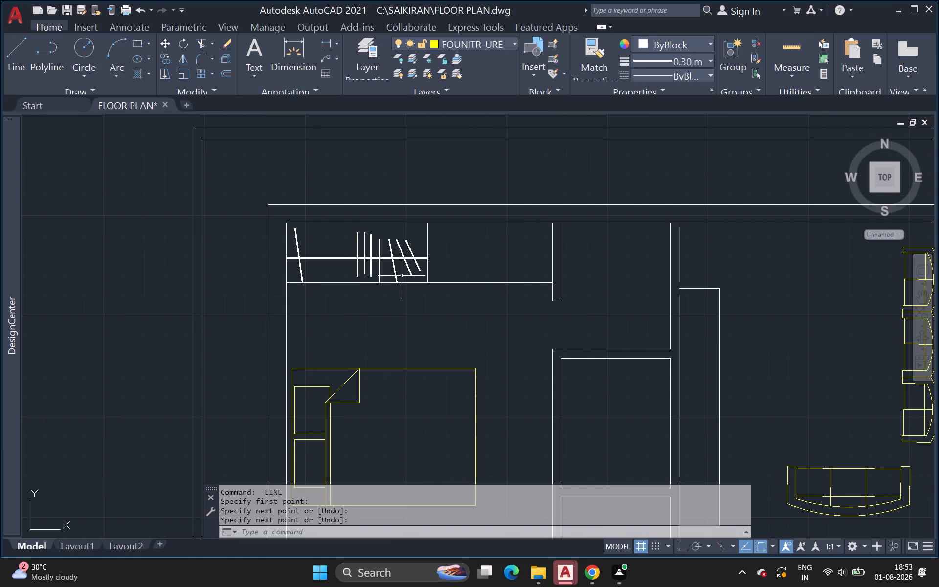
# Shorten the slanted line nearest the vertical lines by stretching its lower end up off the compartment's lower edge.
pyautogui.click(397, 275)
pyautogui.click(398, 280)
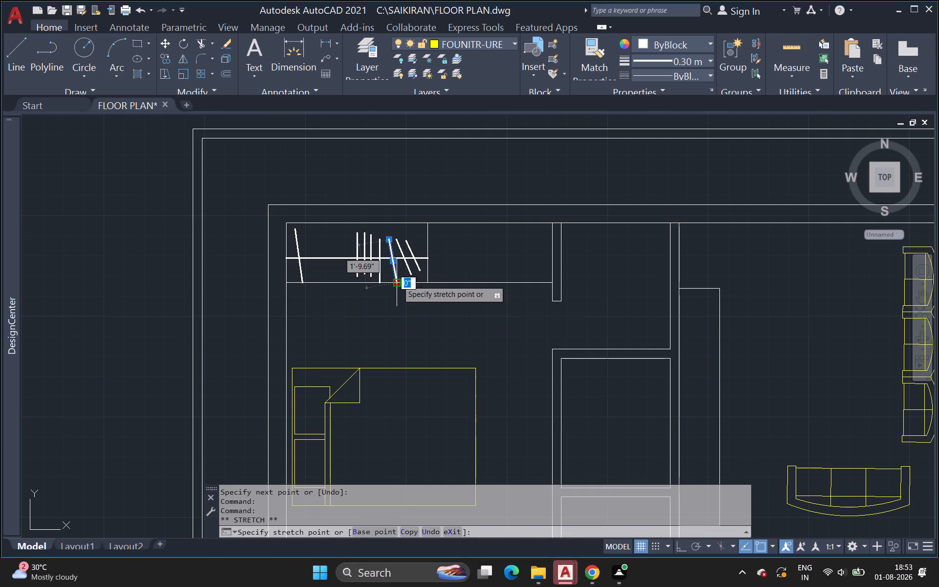
pyautogui.click(395, 272)
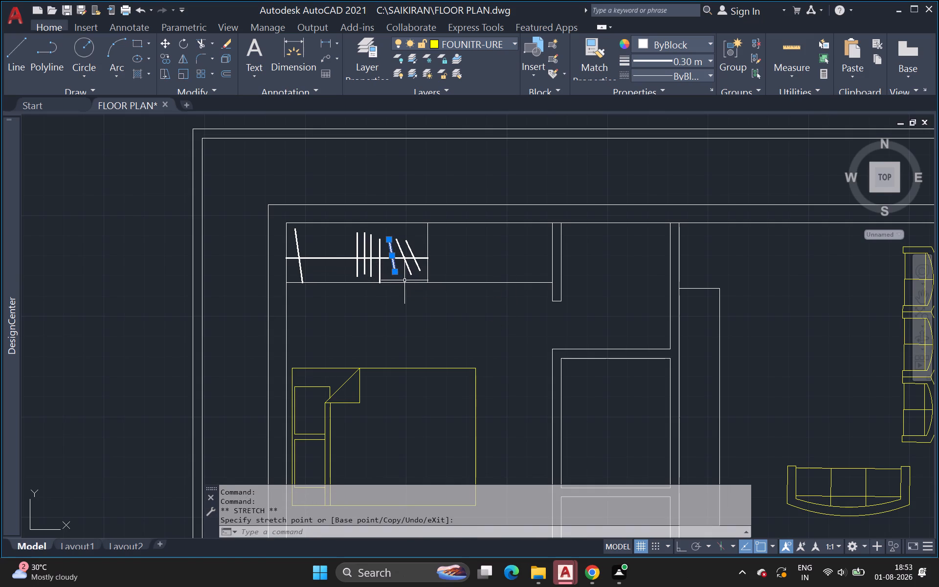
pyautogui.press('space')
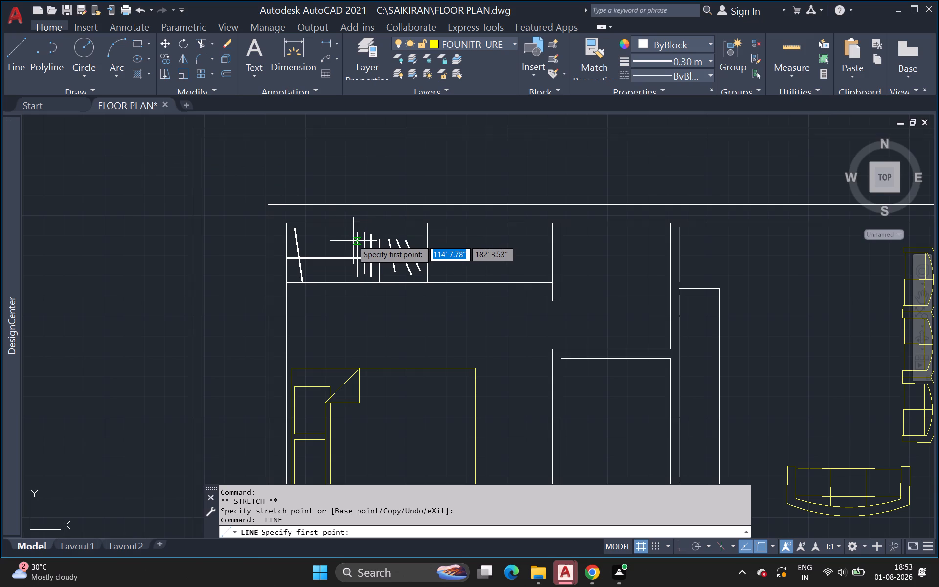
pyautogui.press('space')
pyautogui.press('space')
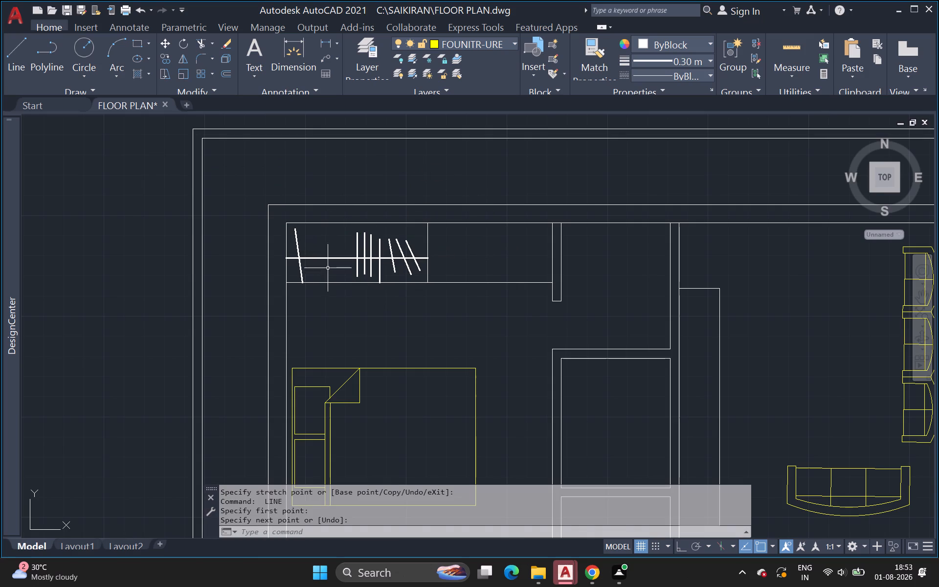
# Draw a short vertical line across the rod, just right of the slanted line at the compartment's left end.
pyautogui.press('space')
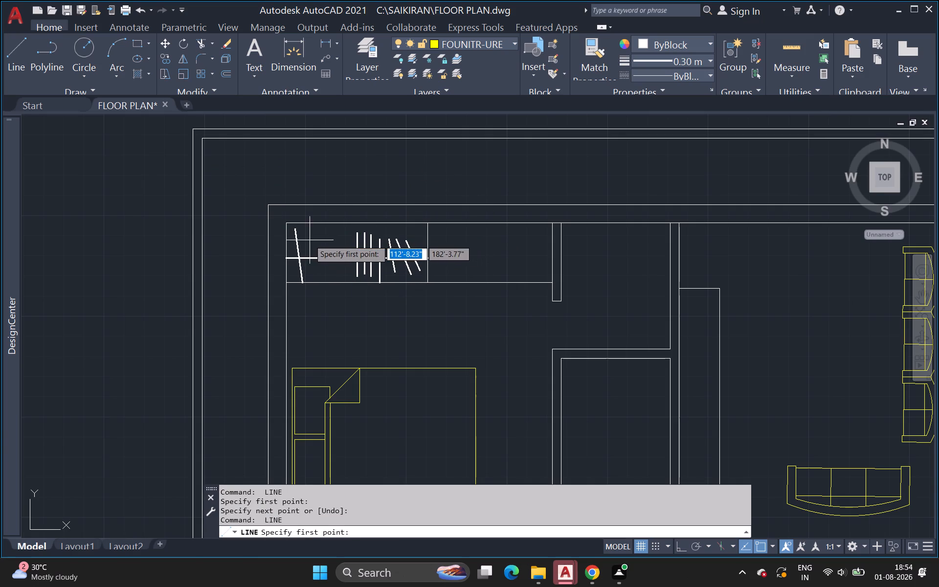
pyautogui.click(309, 241)
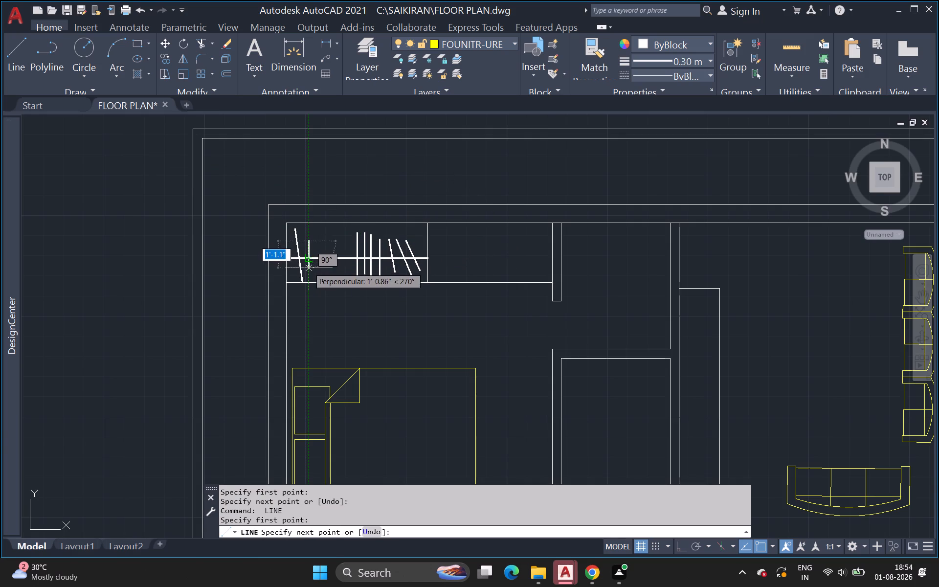
pyautogui.click(309, 271)
pyautogui.press('space')
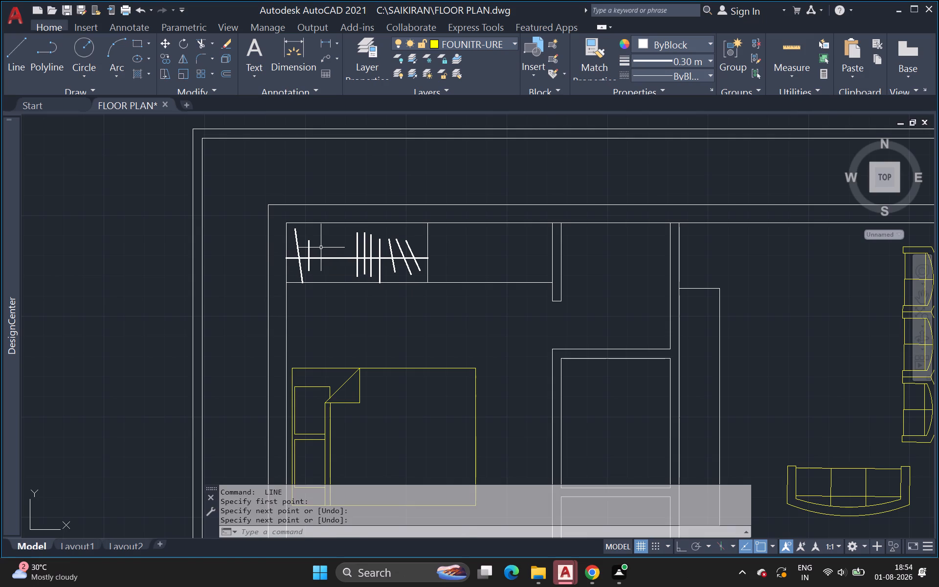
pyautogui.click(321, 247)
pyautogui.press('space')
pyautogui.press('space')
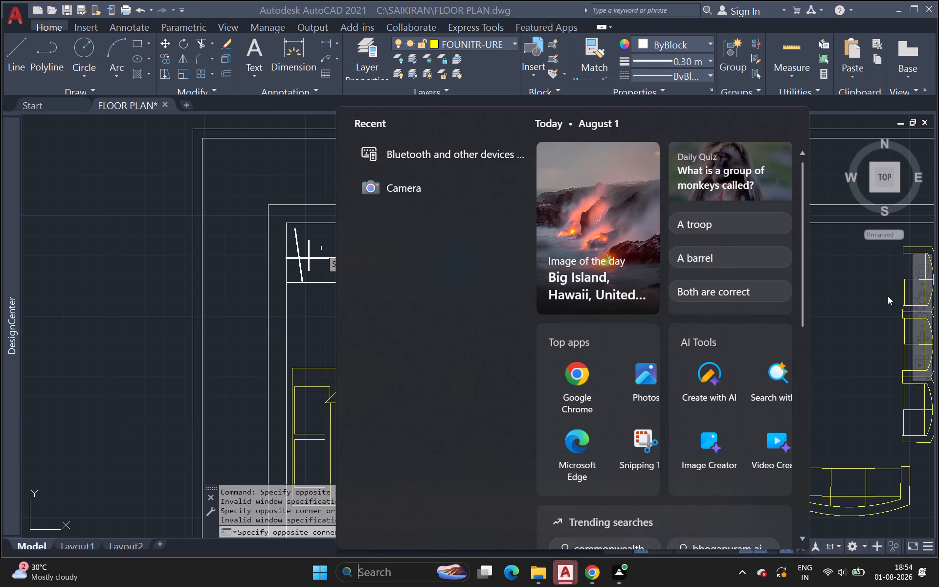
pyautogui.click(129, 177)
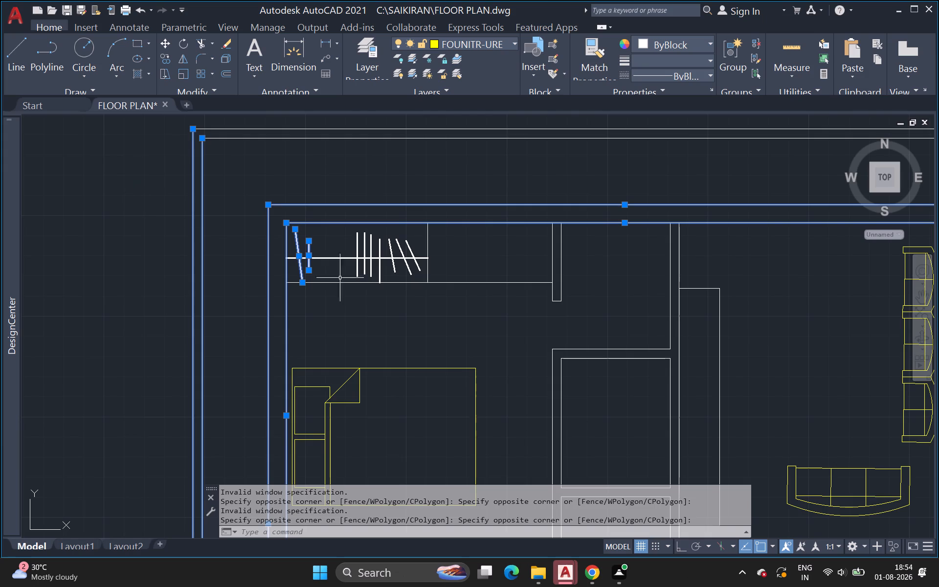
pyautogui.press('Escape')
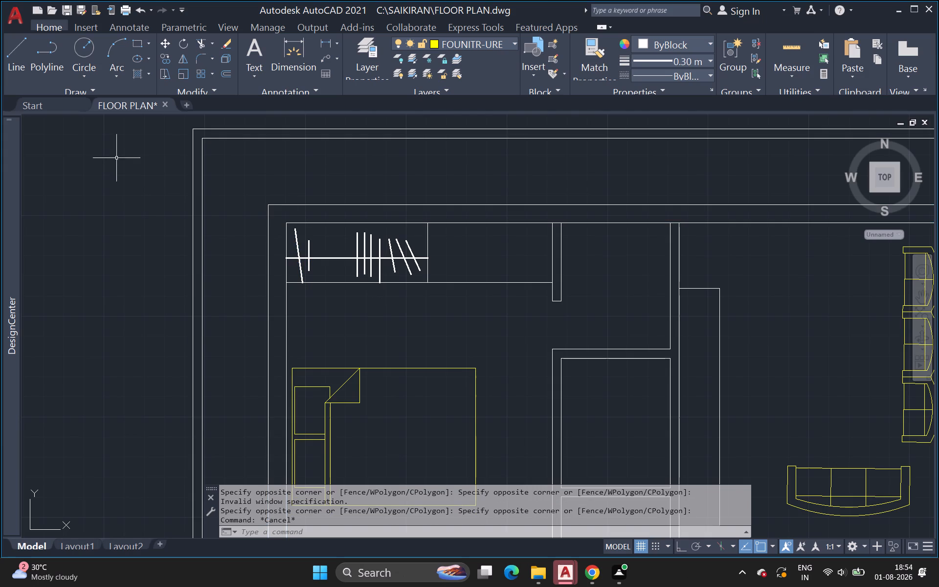
# Draw two more short vertical lines across the rod, spaced to the right of the short vertical line near the compartment's left end.
pyautogui.click(15, 45)
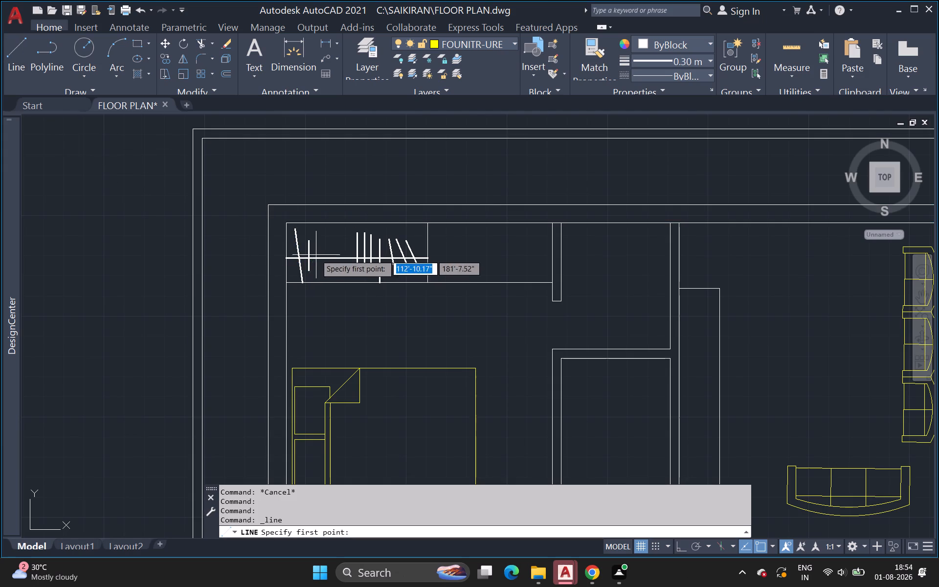
pyautogui.scroll(2, 318, 250)
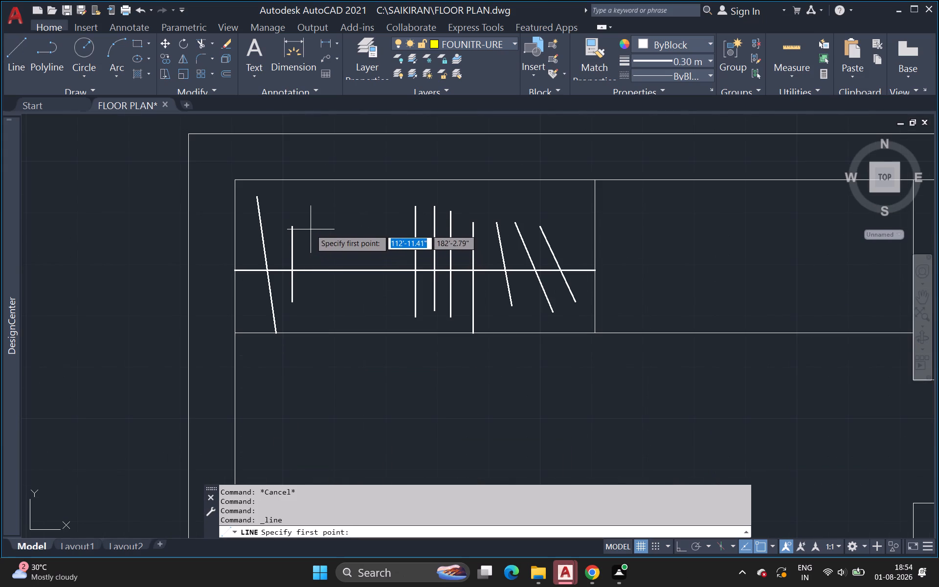
pyautogui.click(309, 230)
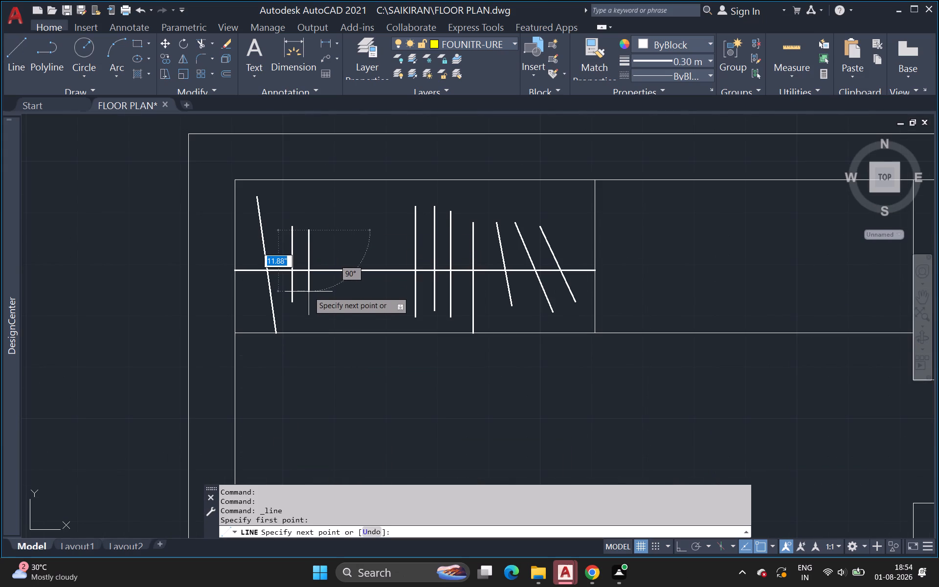
pyautogui.click(309, 302)
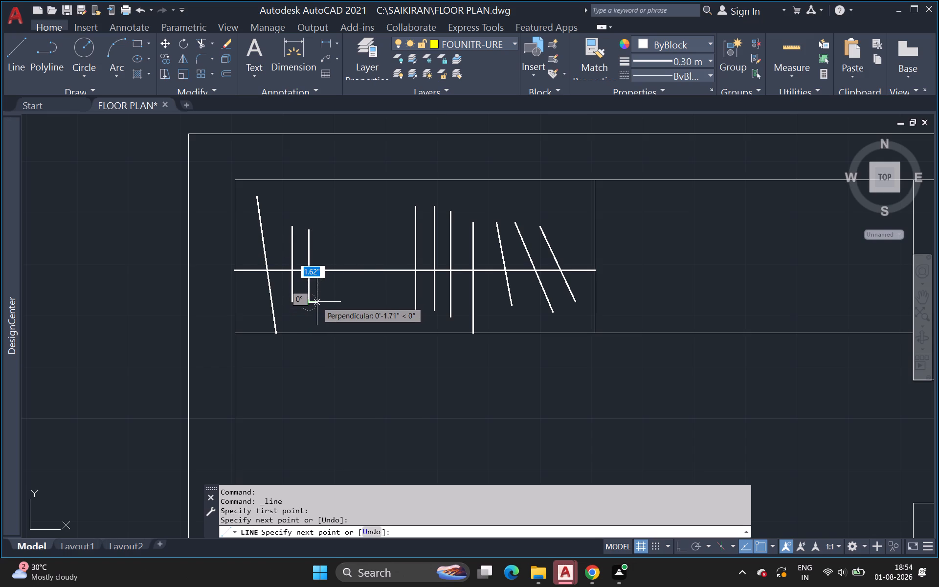
pyautogui.press('space')
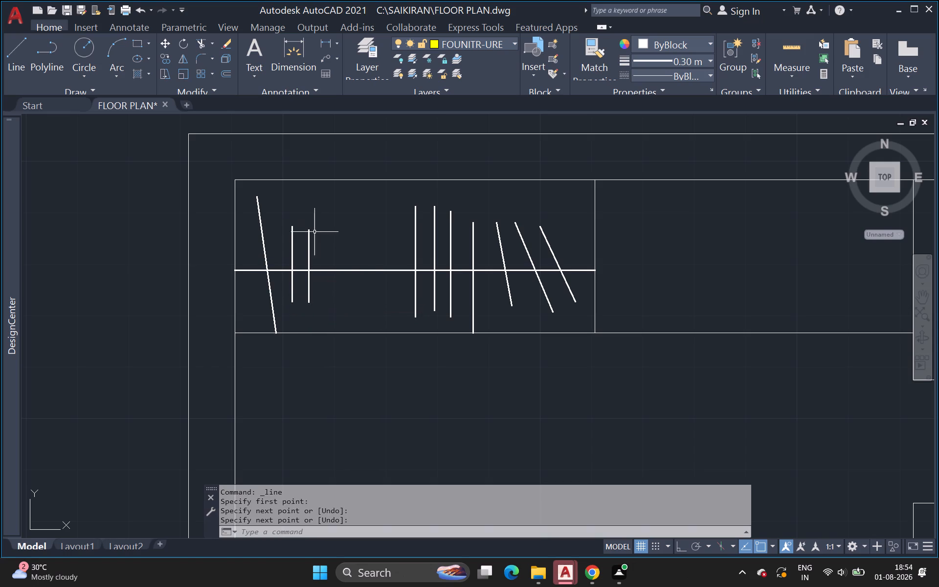
pyautogui.press('space')
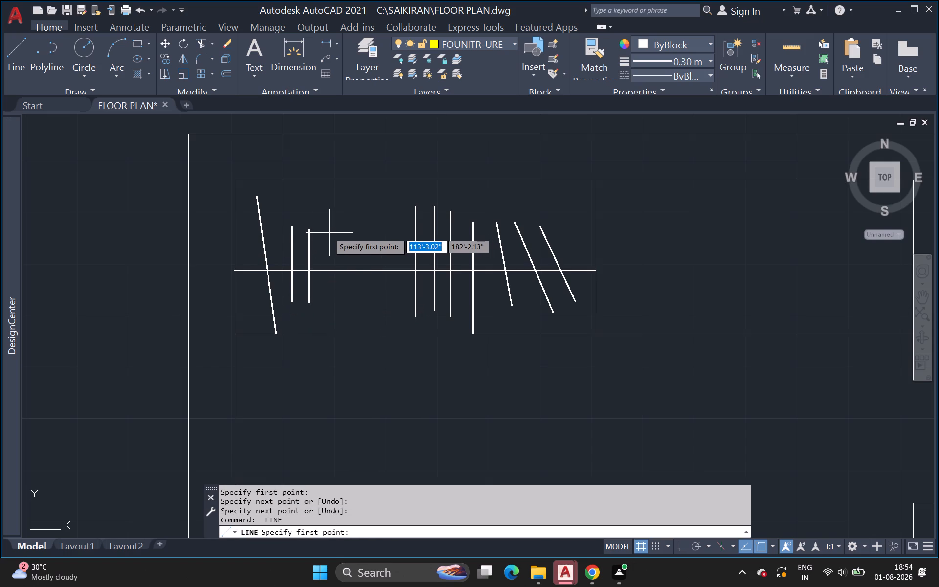
pyautogui.click(329, 233)
pyautogui.click(330, 298)
pyautogui.press('space')
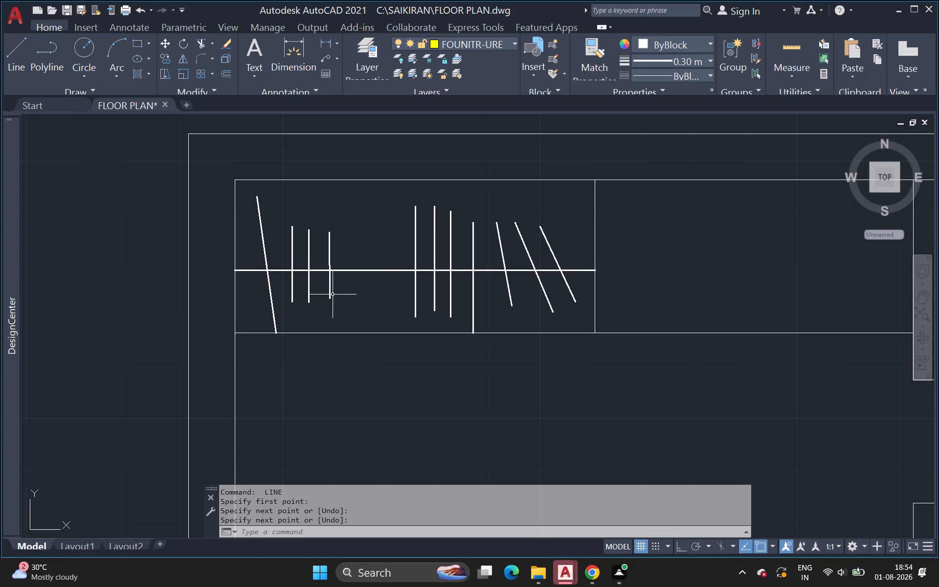
pyautogui.scroll(-6, 590, 319)
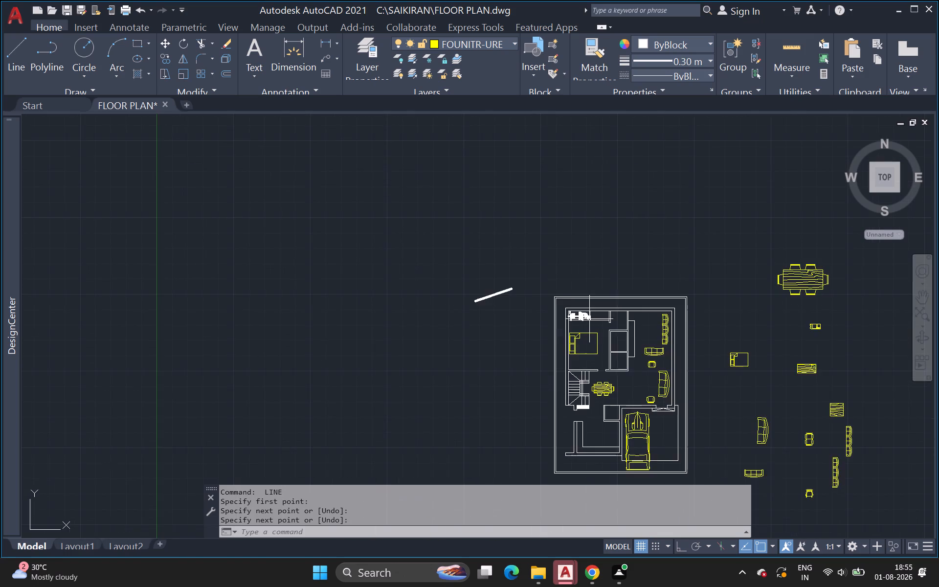
# Draw two slanted lines across the closet rod, filling the gap between the short vertical lines and the taller vertical lines.
pyautogui.scroll(-1, 585, 319)
pyautogui.moveTo(580, 315); pyautogui.dragTo(283, 196, button='middle')
pyautogui.scroll(1, 472, 271)
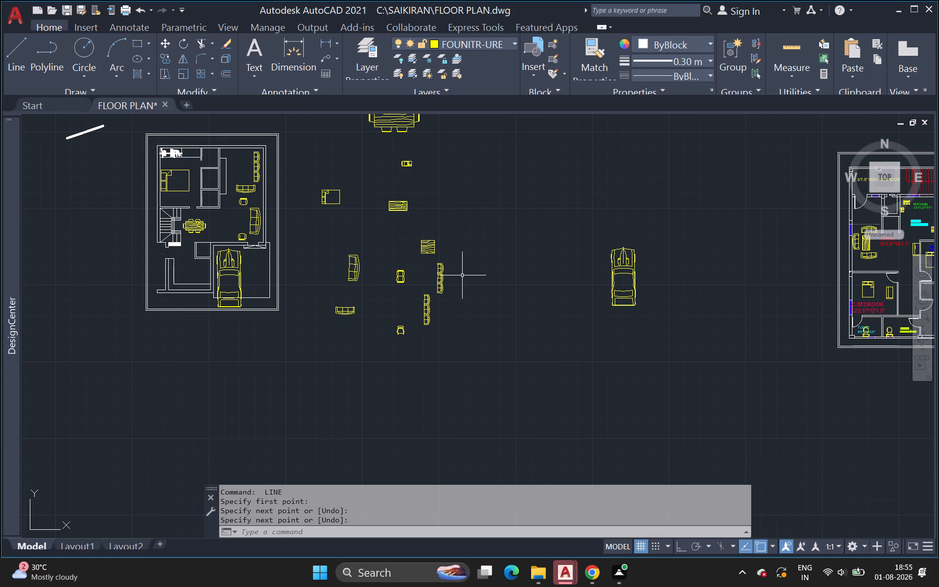
pyautogui.scroll(5, 170, 172)
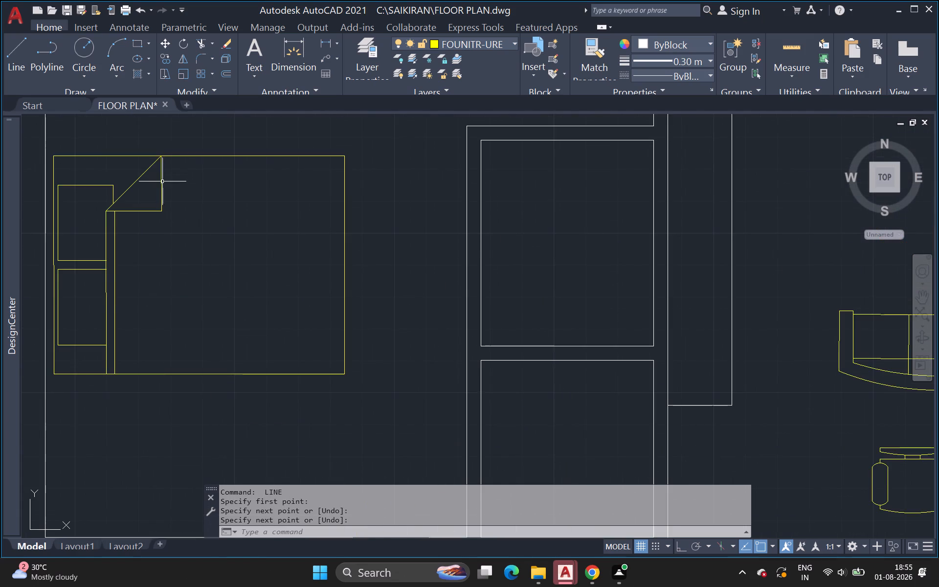
pyautogui.moveTo(164, 196); pyautogui.dragTo(253, 451, button='middle')
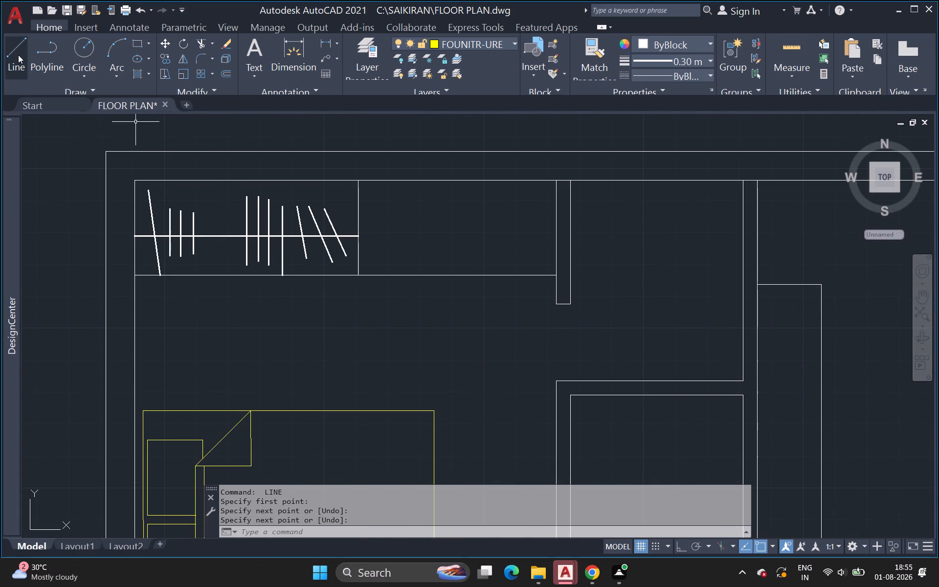
pyautogui.click(18, 55)
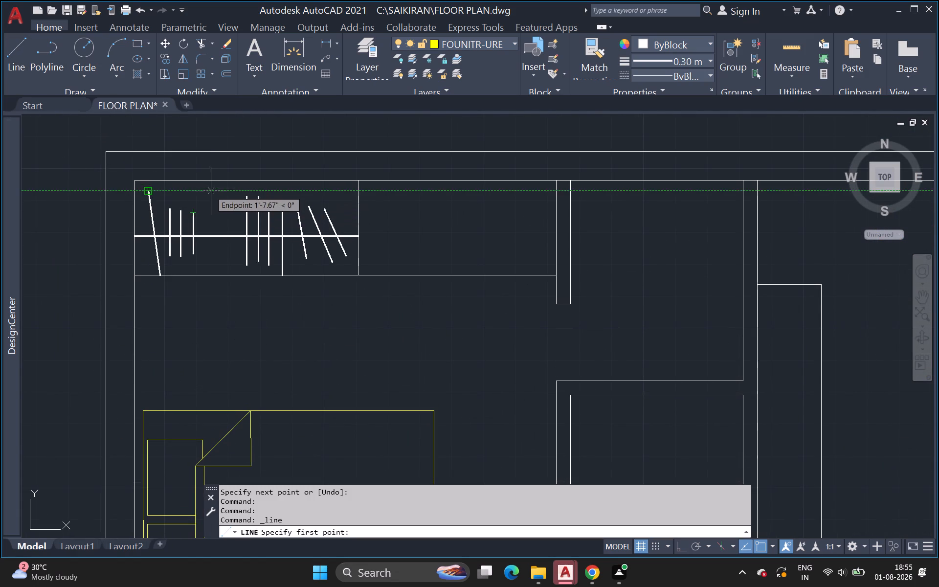
pyautogui.click(207, 209)
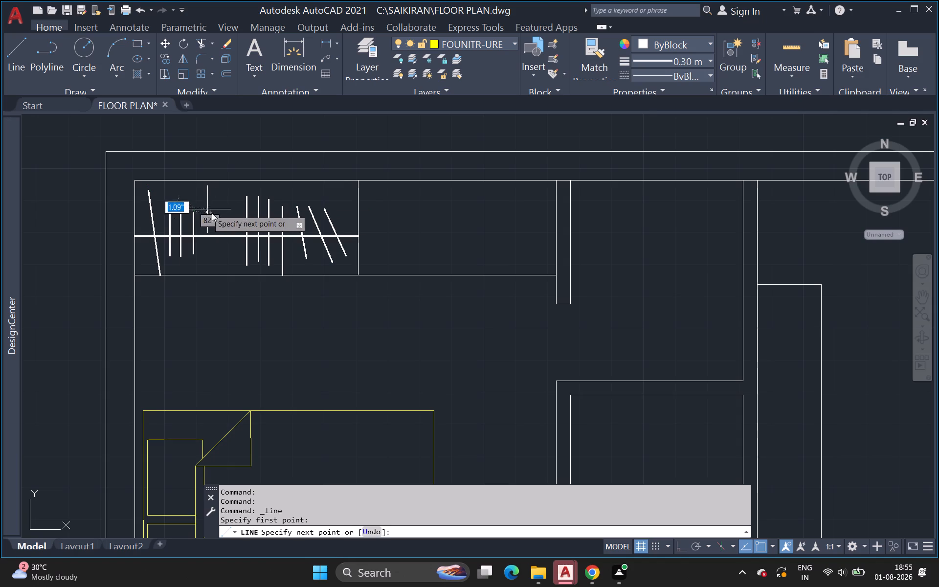
pyautogui.click(213, 251)
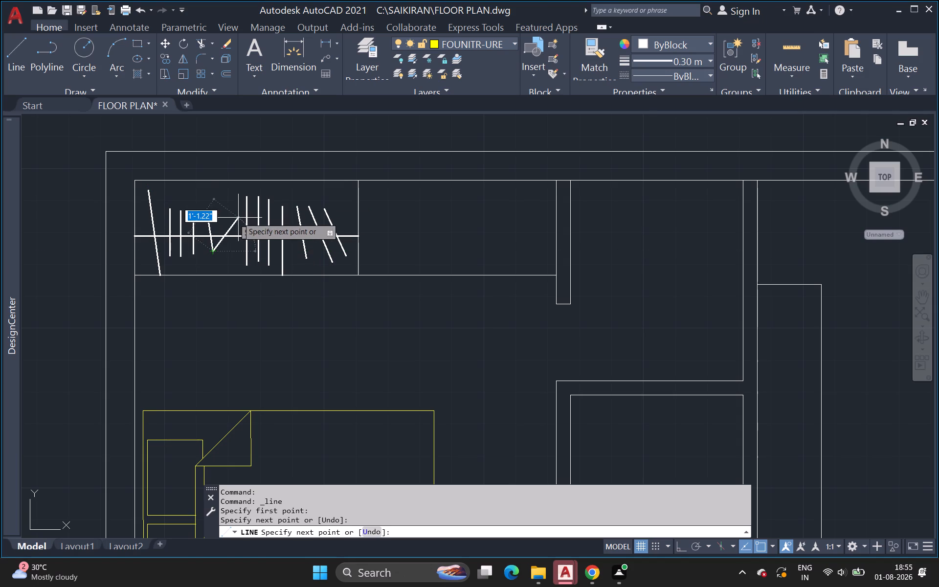
pyautogui.press('space')
pyautogui.press('space')
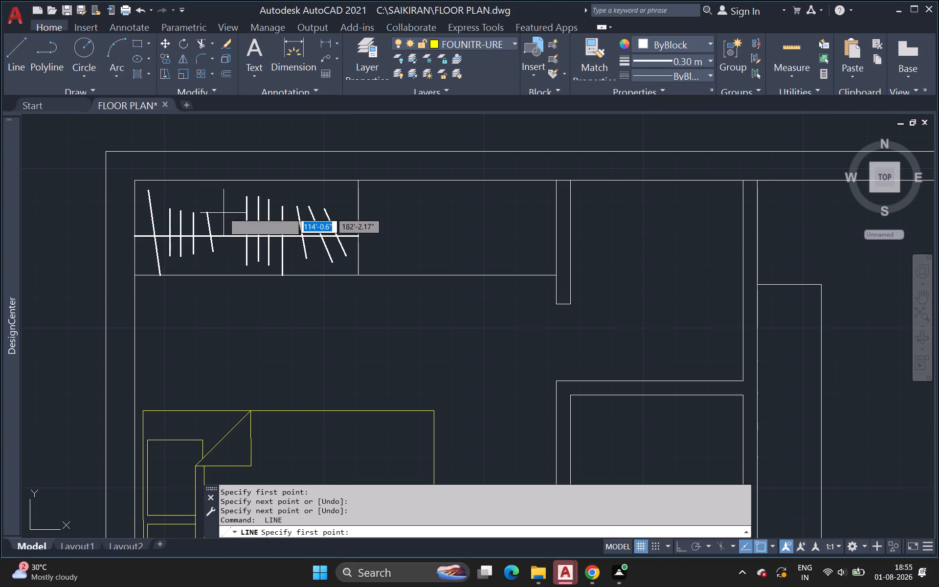
pyautogui.click(220, 198)
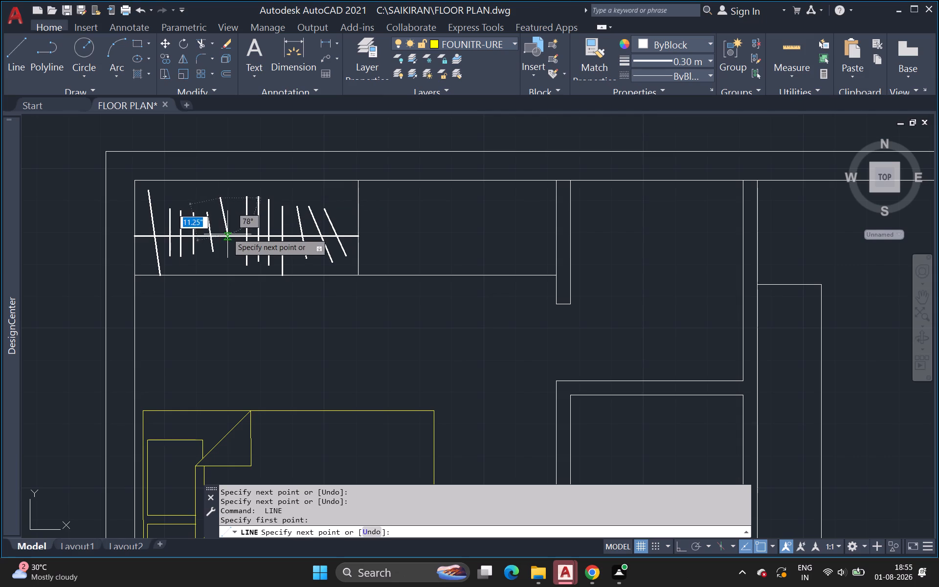
pyautogui.click(231, 263)
pyautogui.press('space')
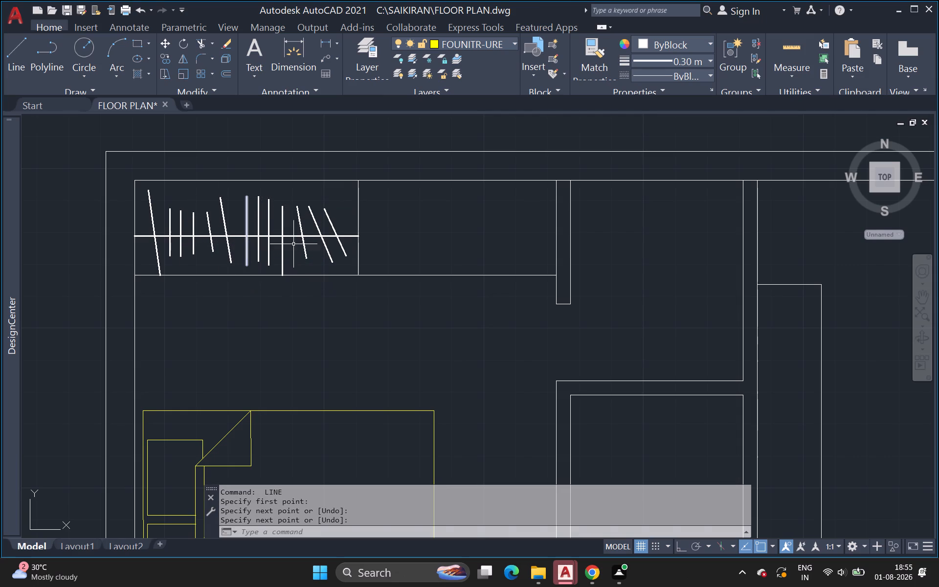
# Shorten the tall vertical line nearest the divider-side slanted lines by stretching its lower end up off the compartment's lower edge.
pyautogui.moveTo(414, 239); pyautogui.dragTo(413, 246, button='middle')
pyautogui.scroll(-1, 414, 239)
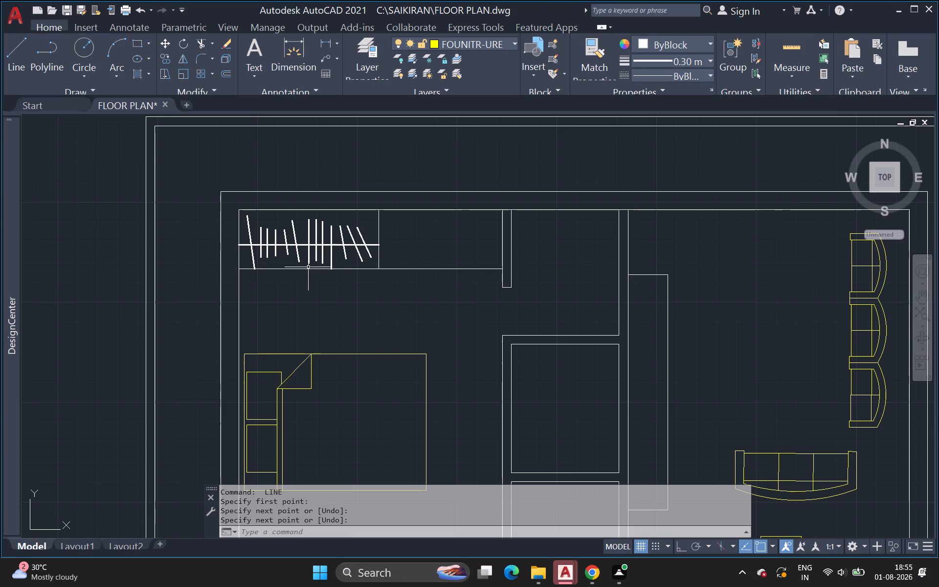
pyautogui.click(333, 268)
pyautogui.click(333, 268)
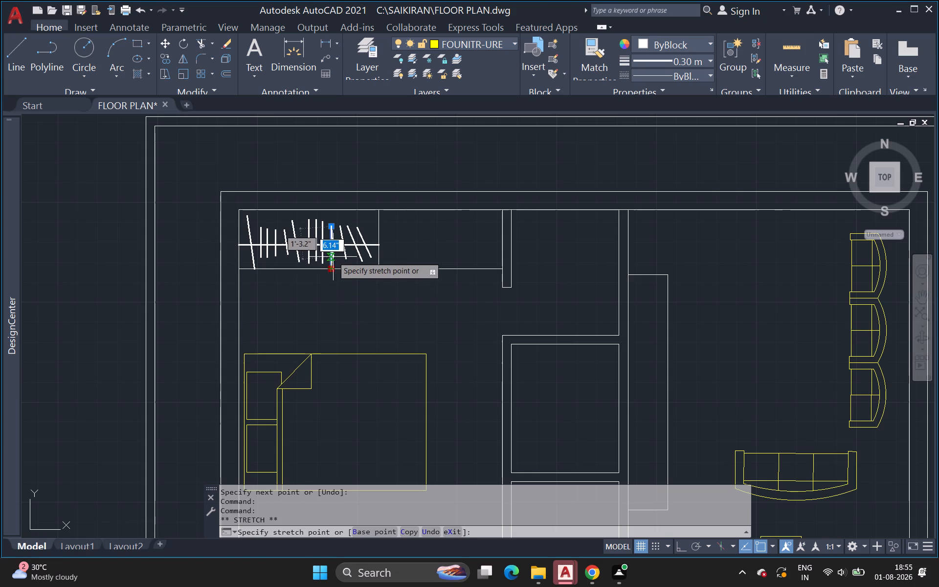
pyautogui.click(329, 264)
pyautogui.scroll(3, 329, 265)
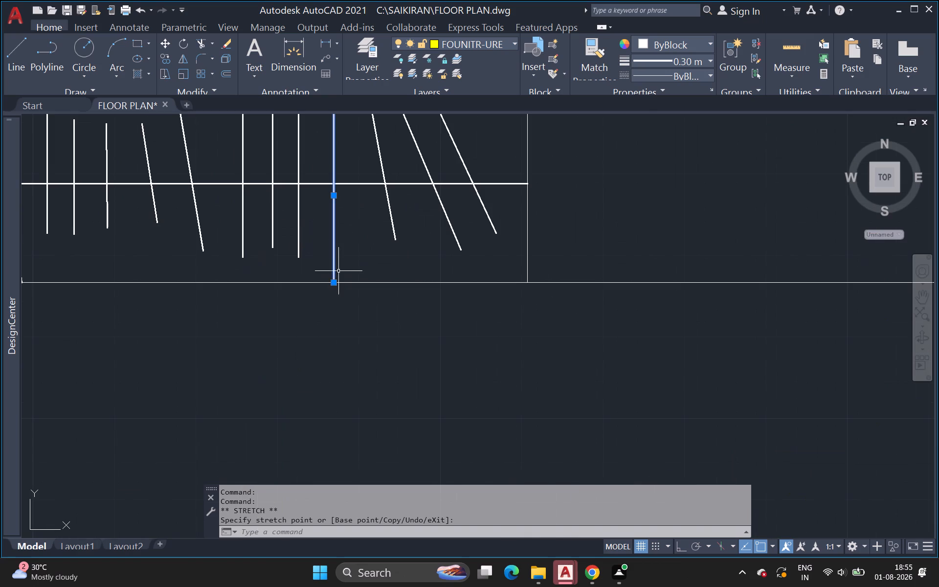
pyautogui.moveTo(333, 282); pyautogui.dragTo(335, 262)
pyautogui.click(334, 261)
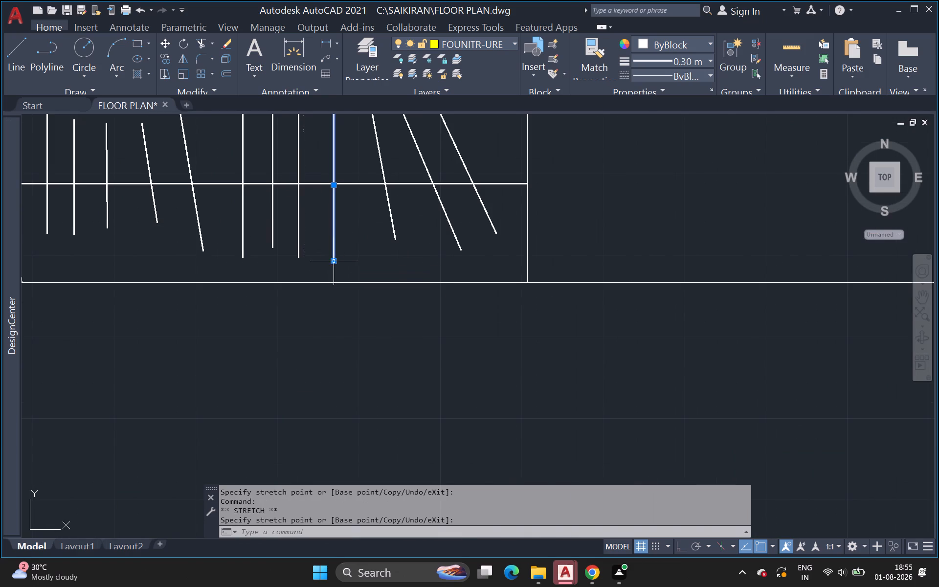
# Shorten the slanted line at the compartment's left end by stretching its lower end up off the lower edge.
pyautogui.scroll(-2, 388, 259)
pyautogui.moveTo(388, 270); pyautogui.dragTo(388, 274, button='middle')
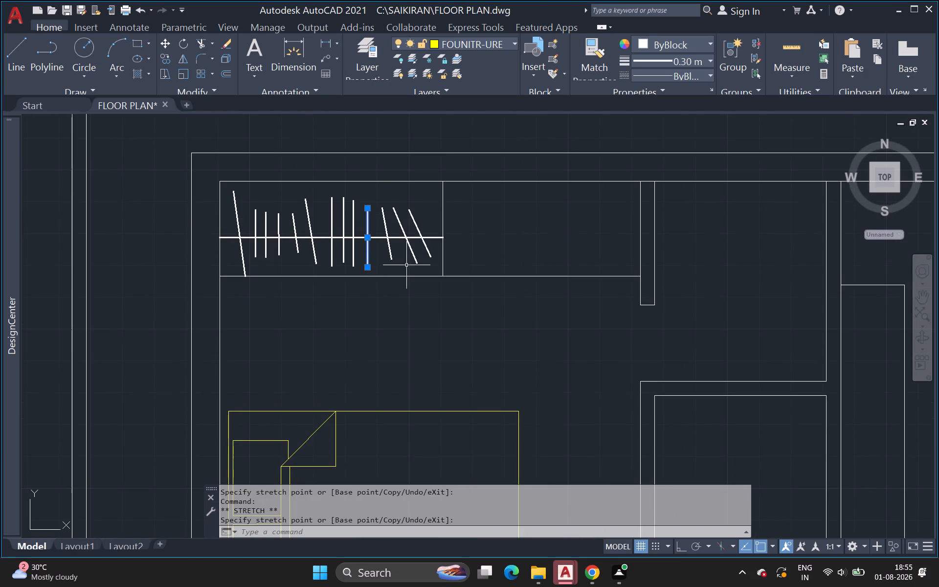
pyautogui.click(244, 264)
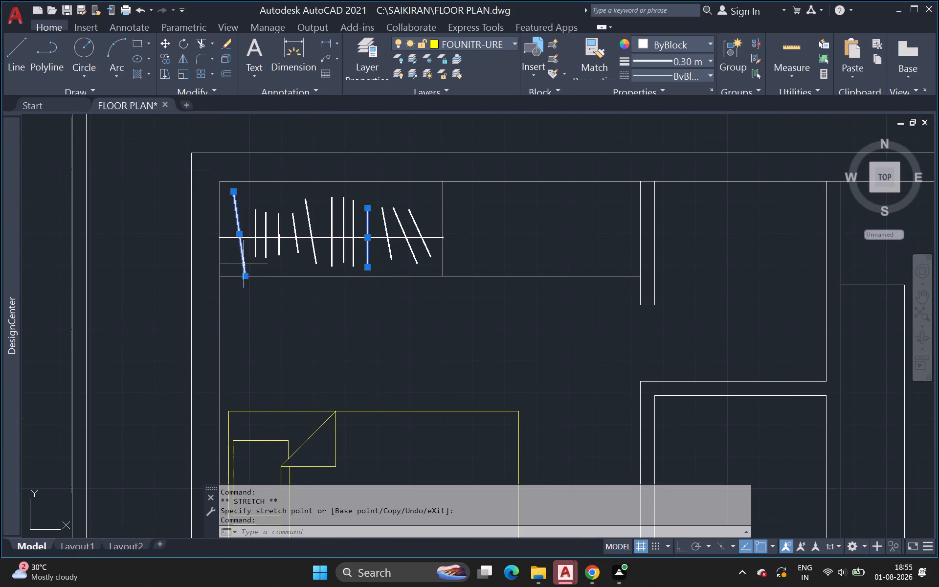
pyautogui.click(244, 279)
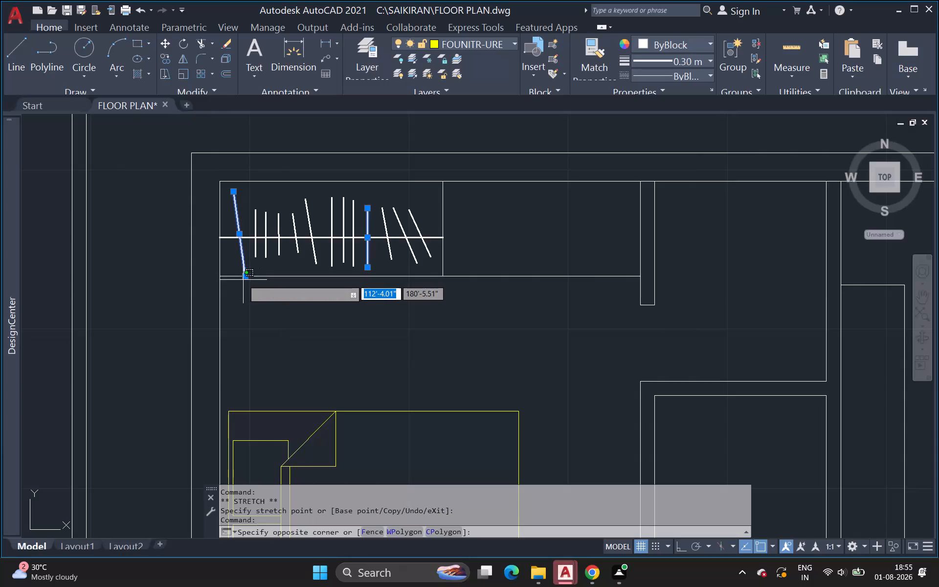
pyautogui.click(243, 277)
pyautogui.click(244, 273)
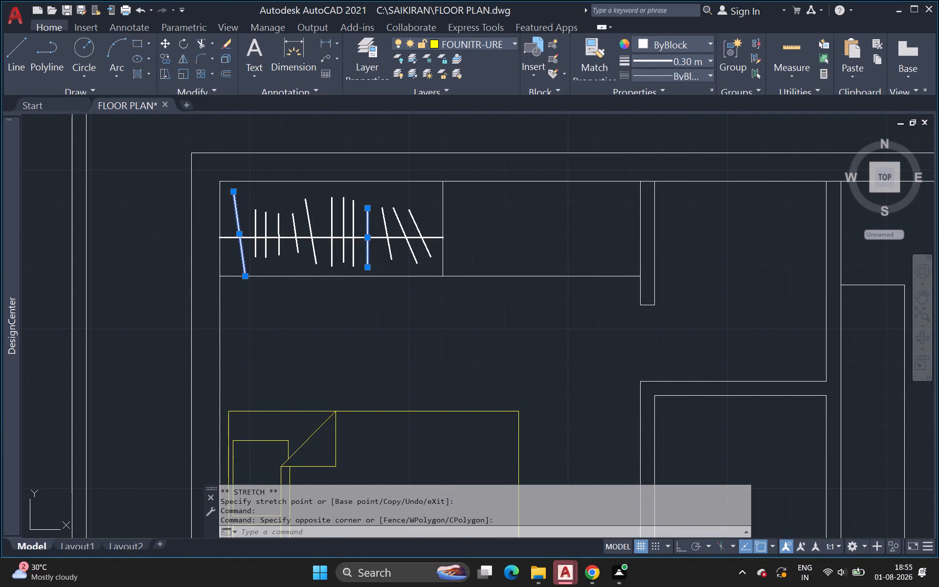
pyautogui.click(244, 264)
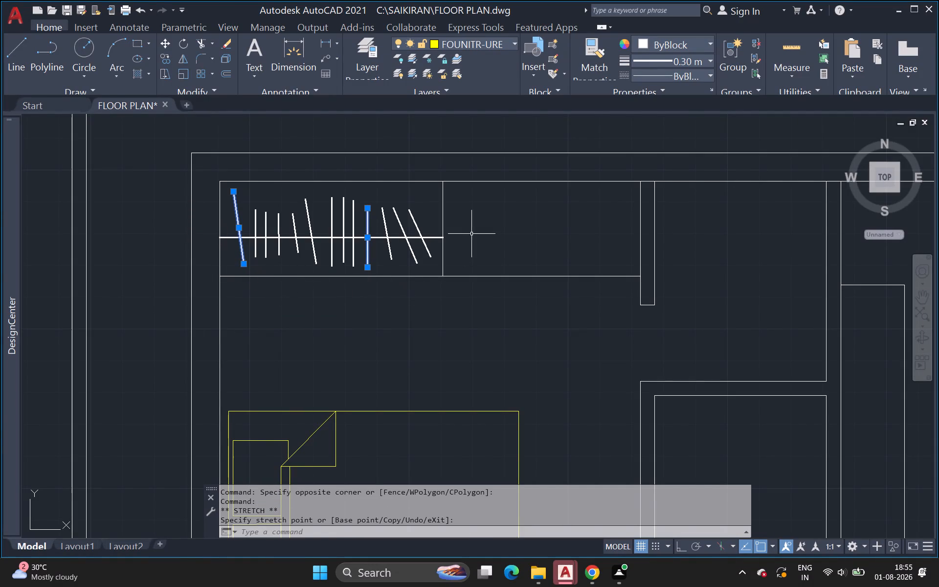
# Set the current lineweight to ByLayer.
pyautogui.click(481, 228)
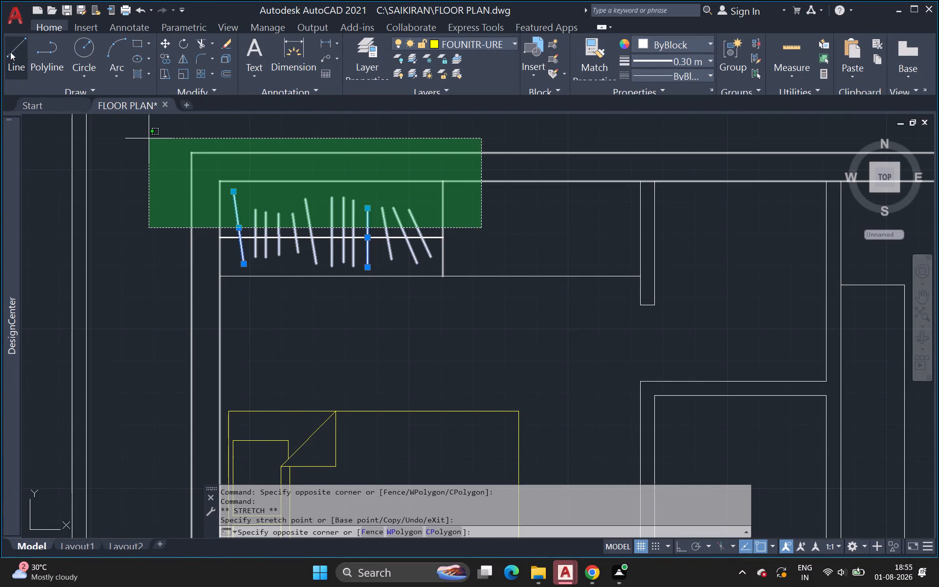
pyautogui.click(10, 52)
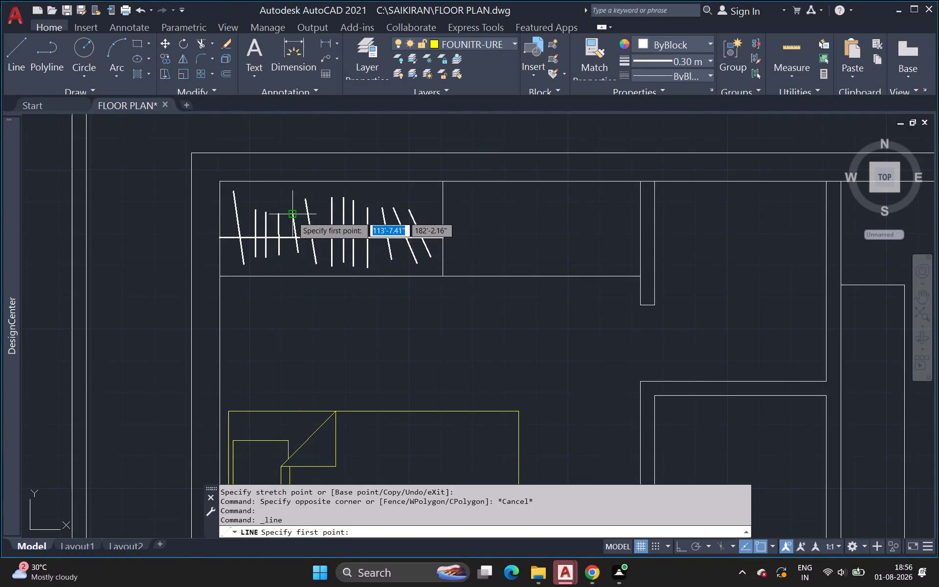
pyautogui.scroll(-4, 452, 257)
pyautogui.moveTo(452, 282); pyautogui.dragTo(370, 267, button='middle')
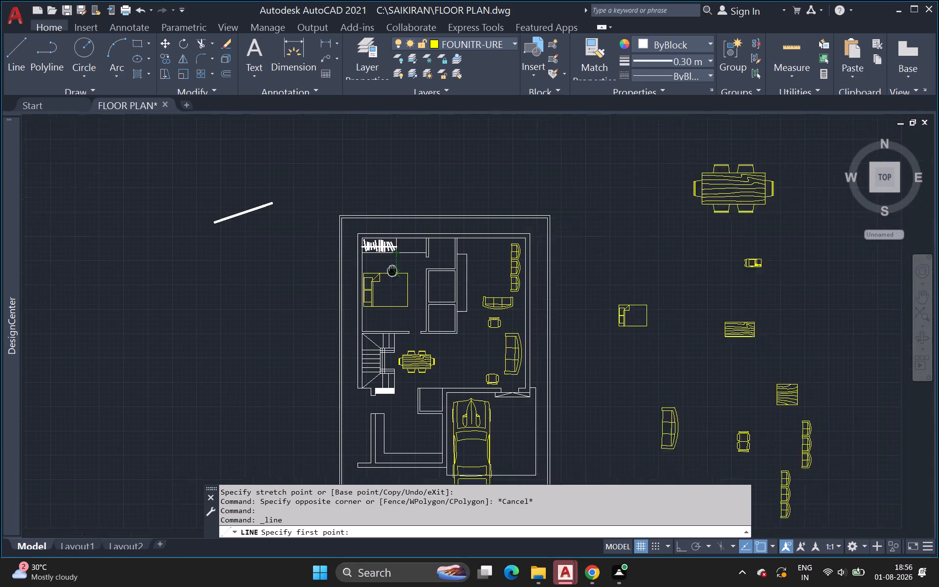
pyautogui.moveTo(370, 267); pyautogui.dragTo(179, 232, button='middle')
pyautogui.scroll(-1, 311, 255)
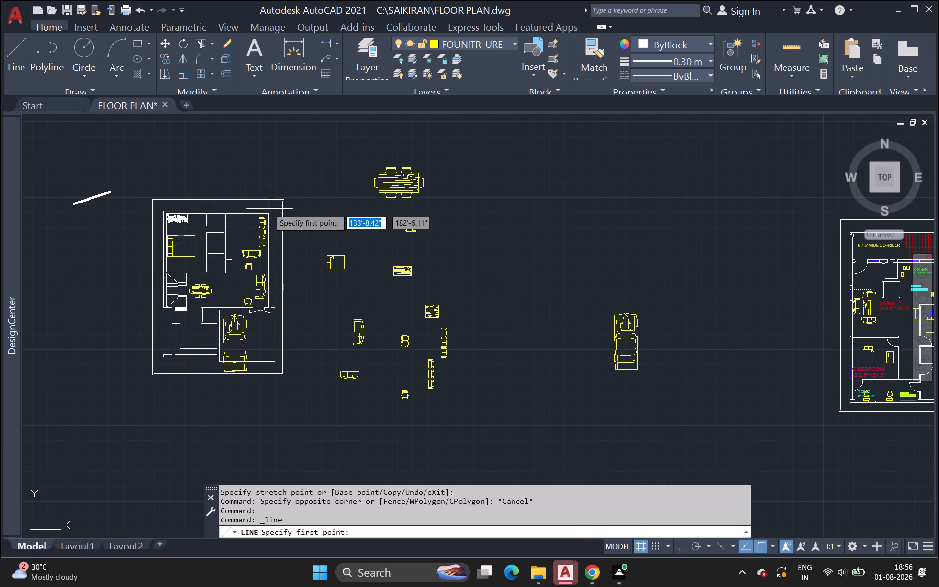
pyautogui.click(696, 59)
pyautogui.scroll(6, 694, 69)
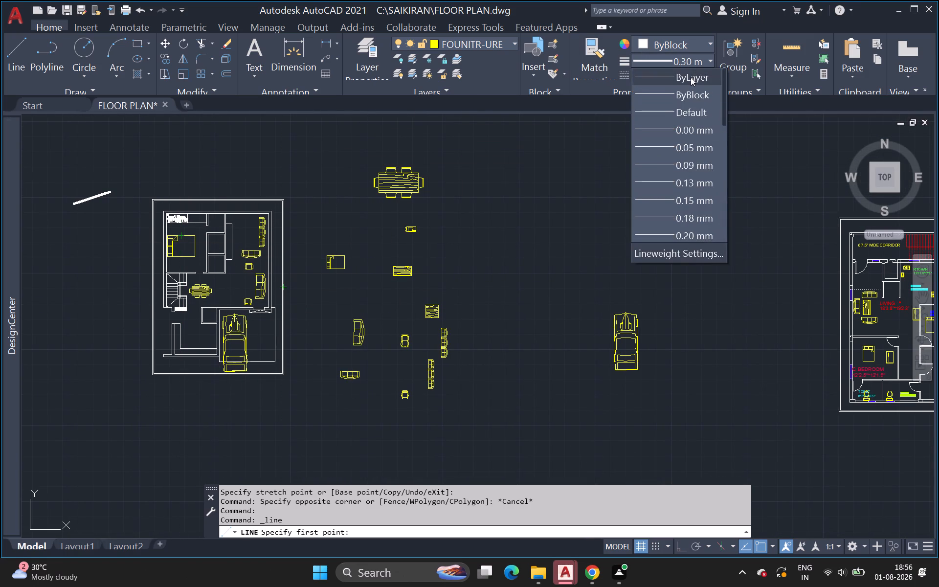
pyautogui.click(691, 77)
pyautogui.click(689, 45)
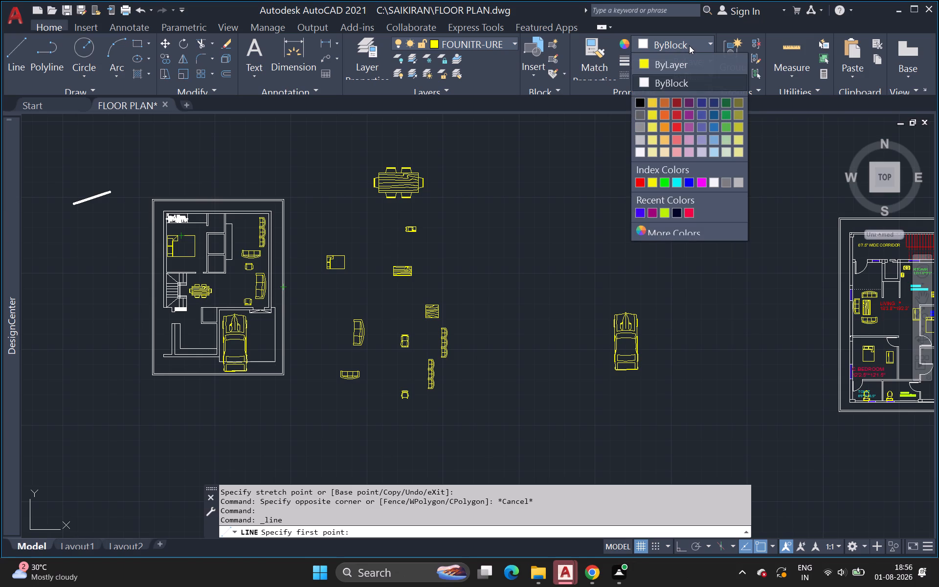
pyautogui.click(596, 180)
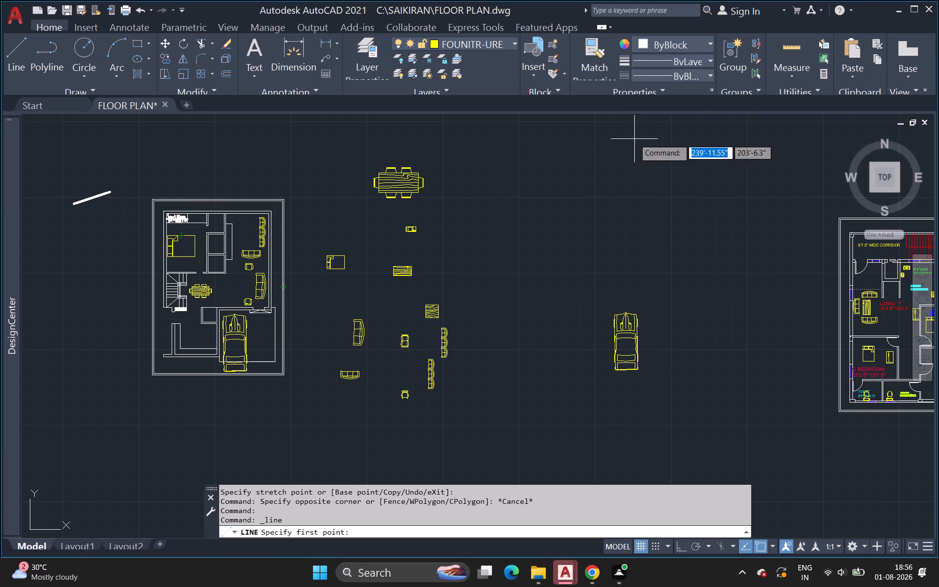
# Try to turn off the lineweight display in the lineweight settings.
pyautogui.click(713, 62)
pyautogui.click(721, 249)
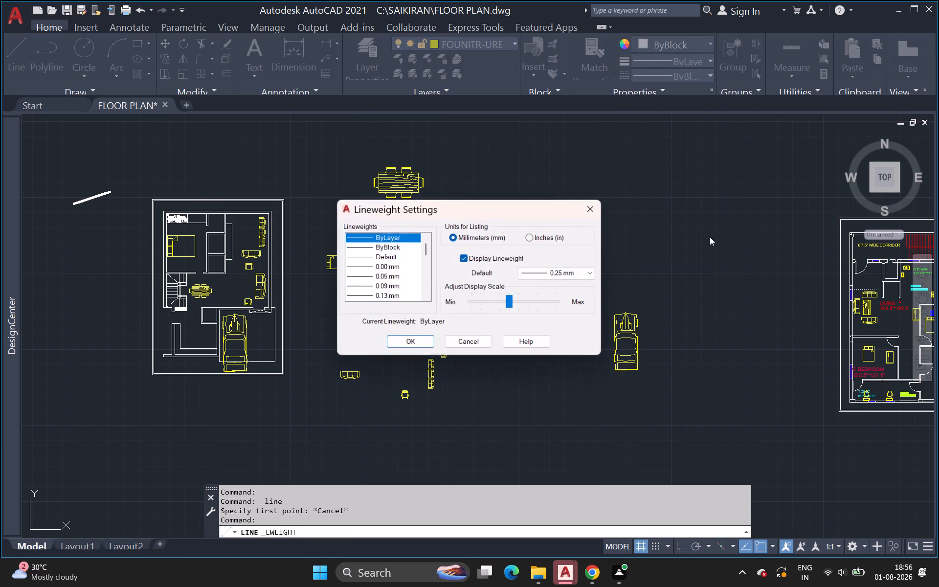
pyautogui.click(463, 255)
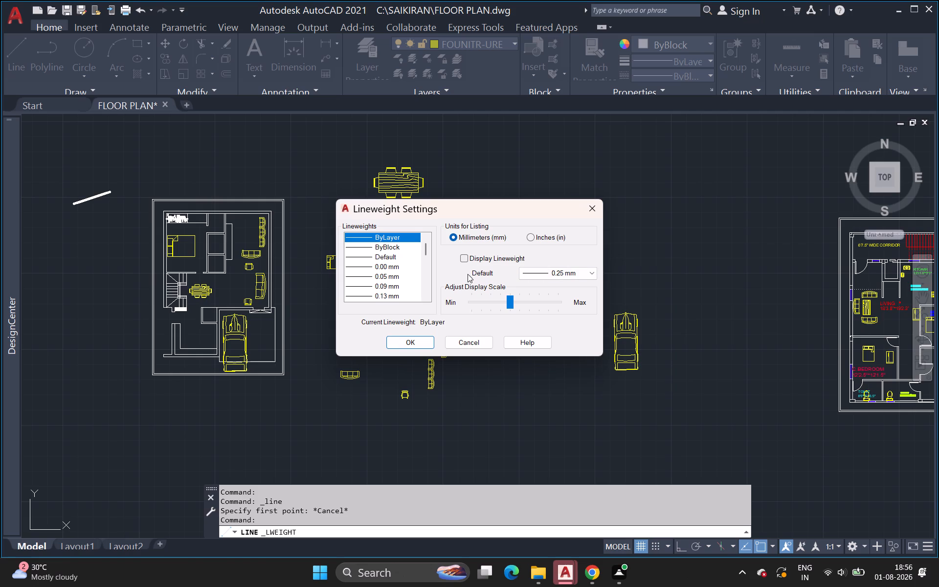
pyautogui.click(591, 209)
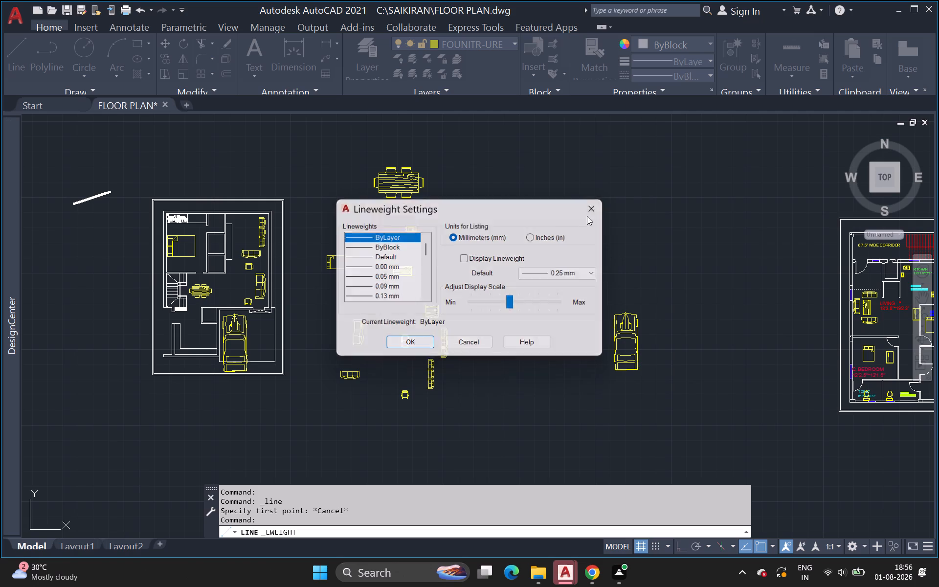
# Look over the furnished floor plan with its closet lines, the spare furniture and car blocks, and the labelled reference plan.
pyautogui.scroll(2, 154, 229)
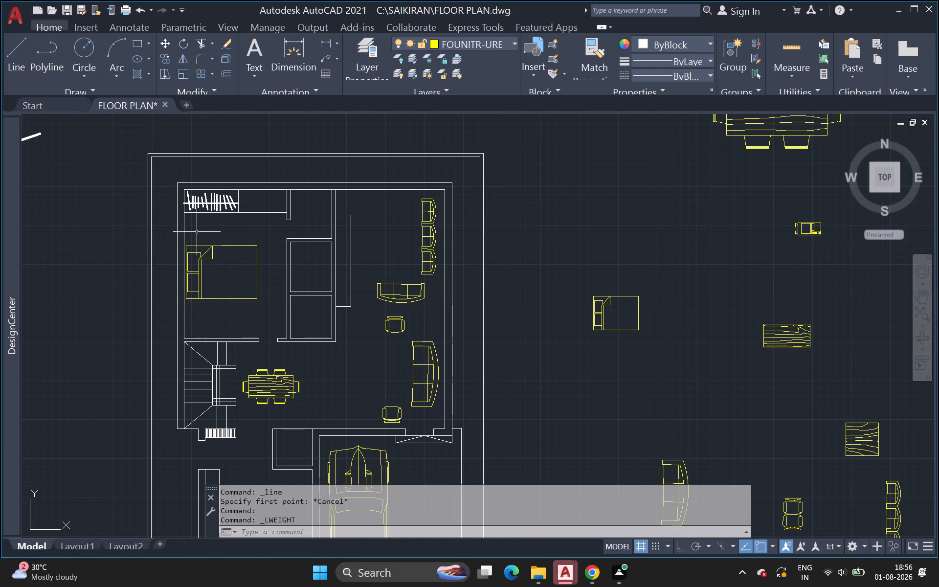
pyautogui.scroll(1, 204, 232)
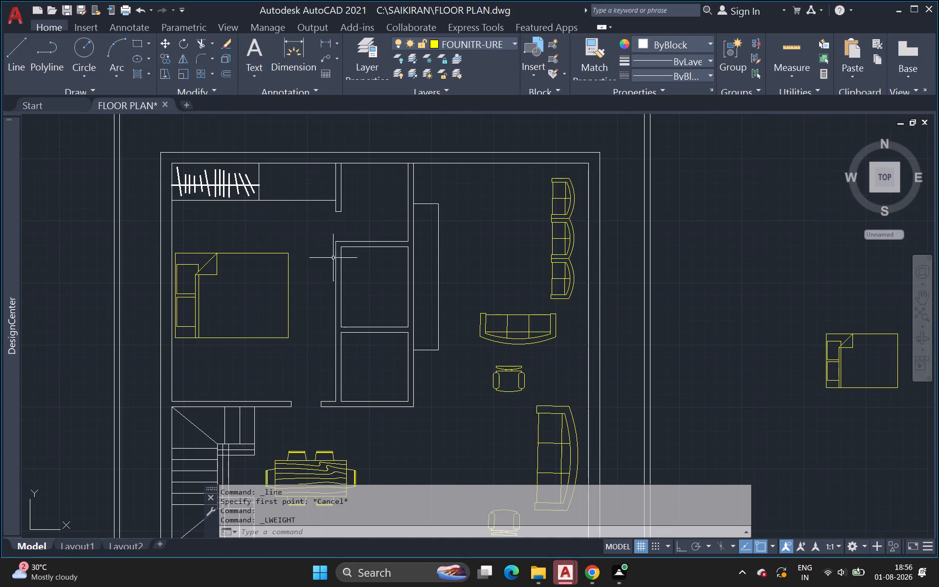
pyautogui.scroll(-1, 344, 258)
pyautogui.moveTo(341, 271); pyautogui.dragTo(286, 264, button='middle')
pyautogui.scroll(-1, 331, 282)
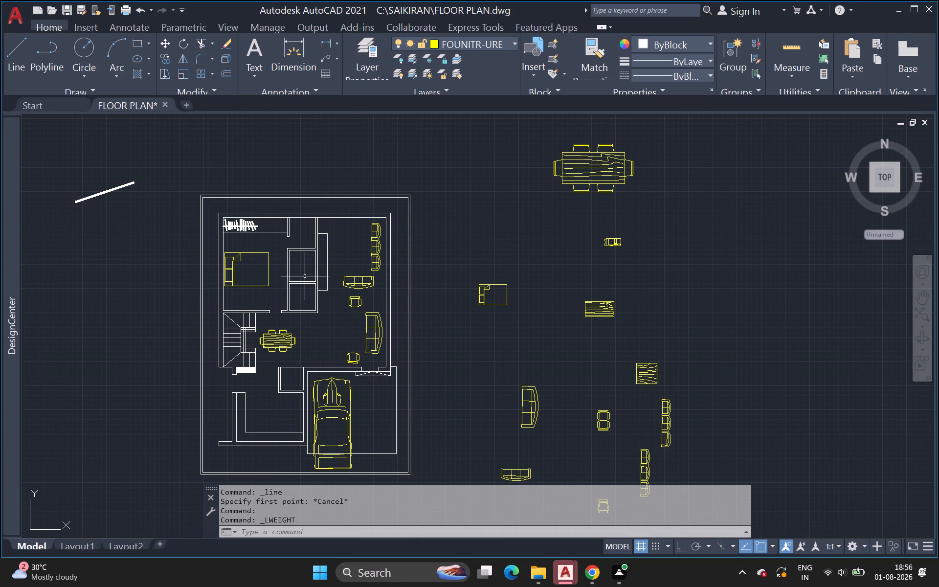
pyautogui.scroll(-2, 350, 298)
pyautogui.moveTo(350, 304); pyautogui.dragTo(0, 279, button='middle')
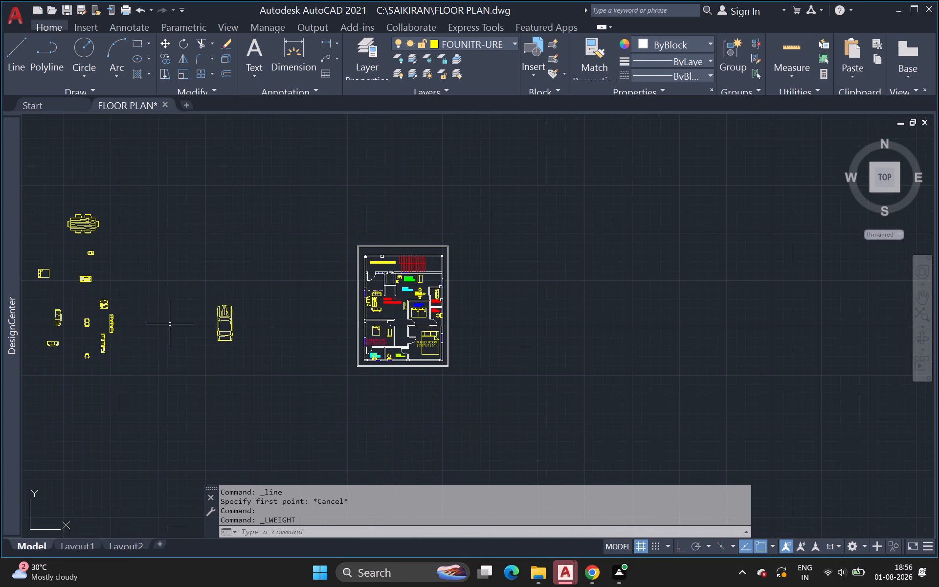
pyautogui.scroll(2, 174, 324)
pyautogui.moveTo(178, 322); pyautogui.dragTo(92, 316, button='middle')
pyautogui.scroll(1, 92, 316)
pyautogui.scroll(-2, 94, 355)
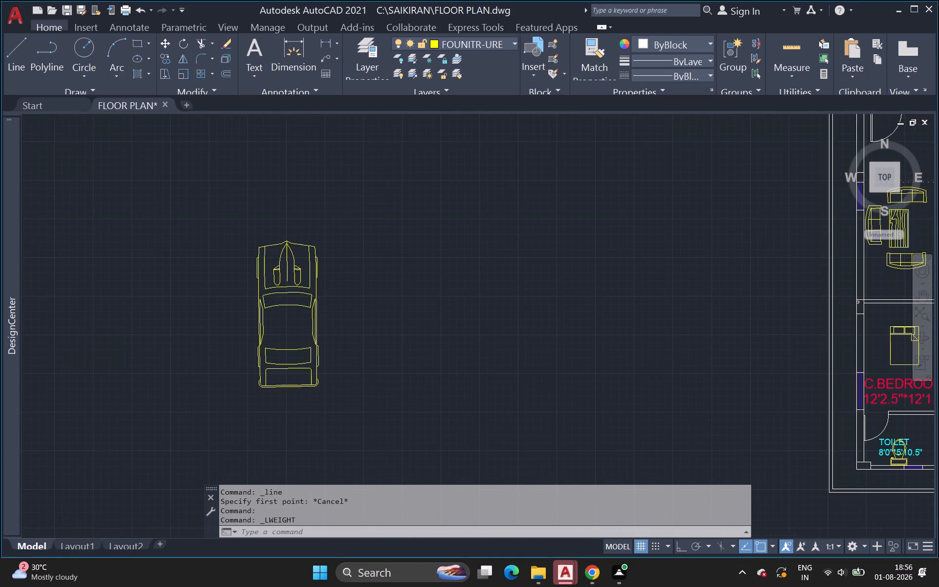
pyautogui.scroll(-1, 94, 355)
pyautogui.scroll(1, 95, 356)
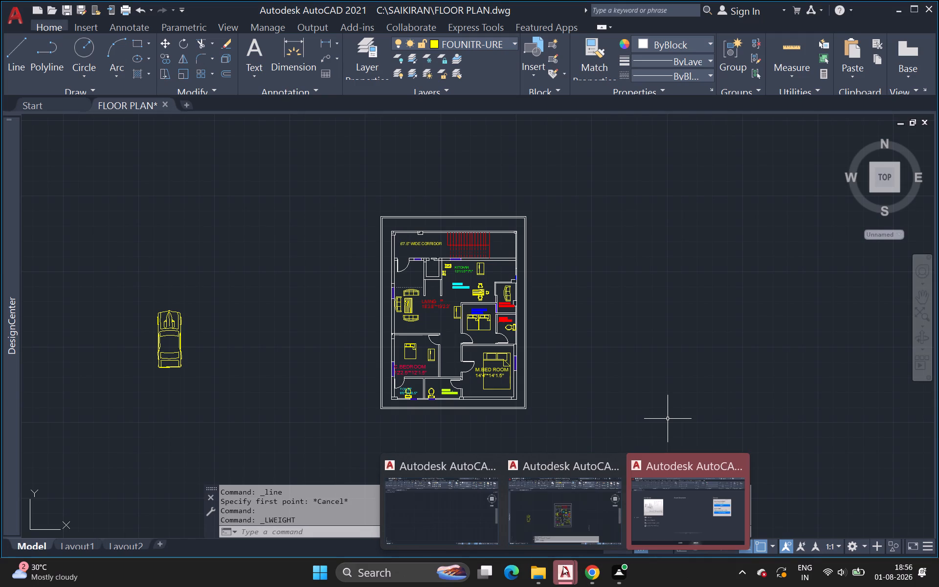
pyautogui.click(566, 513)
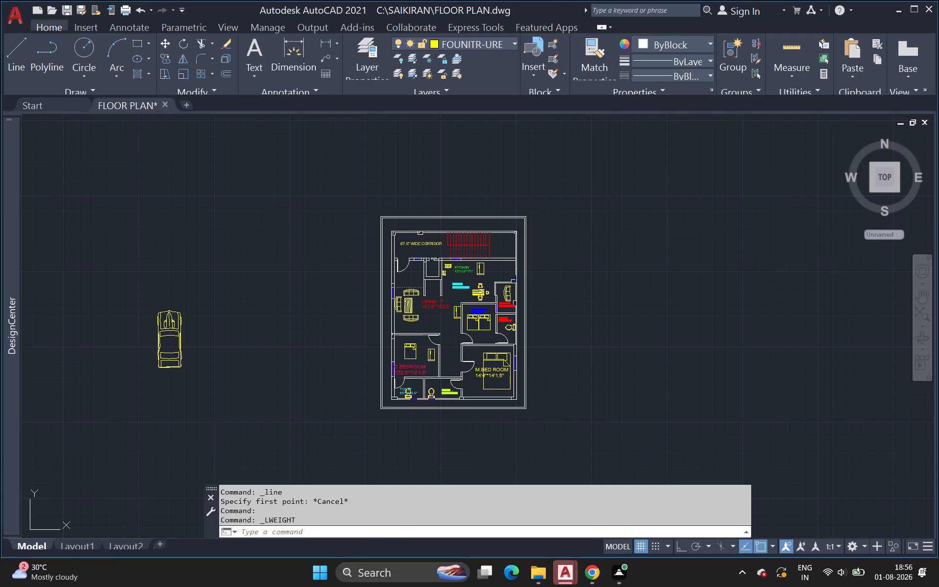
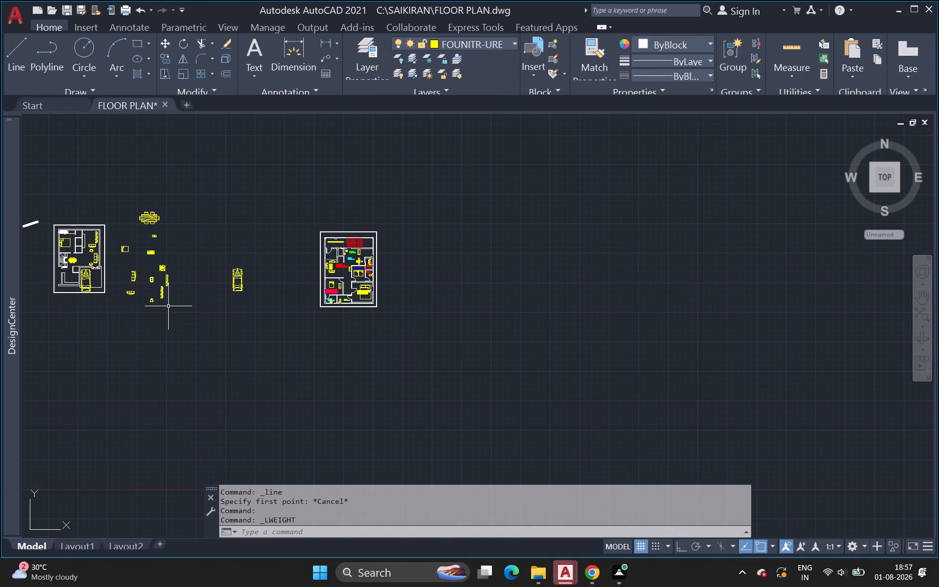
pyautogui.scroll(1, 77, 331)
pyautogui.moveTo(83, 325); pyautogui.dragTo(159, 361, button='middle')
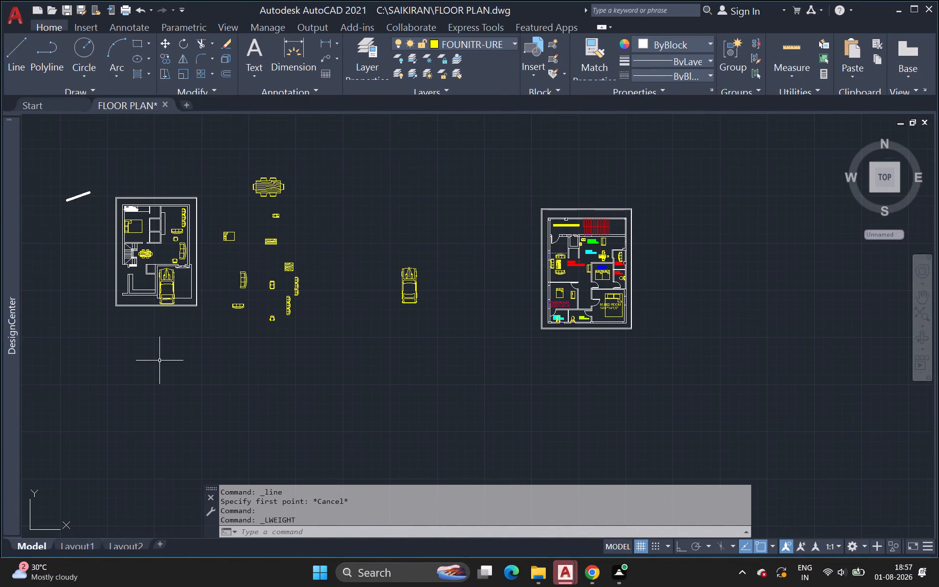
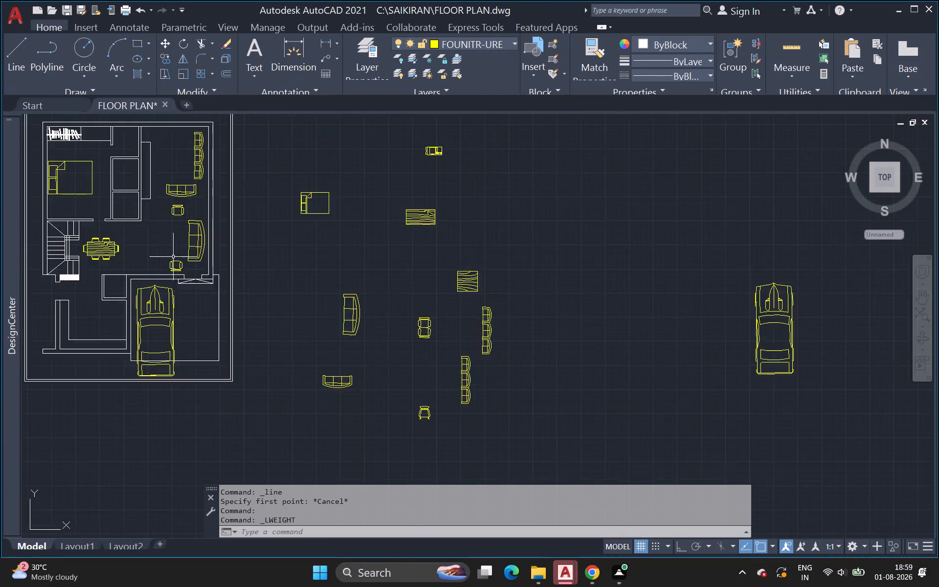
# Review the partly furnished floor plan, the loose furniture blocks and the fully furnished reference plan.
pyautogui.scroll(-2, 182, 260)
pyautogui.moveTo(192, 271); pyautogui.dragTo(301, 281, button='middle')
pyautogui.scroll(2, 237, 280)
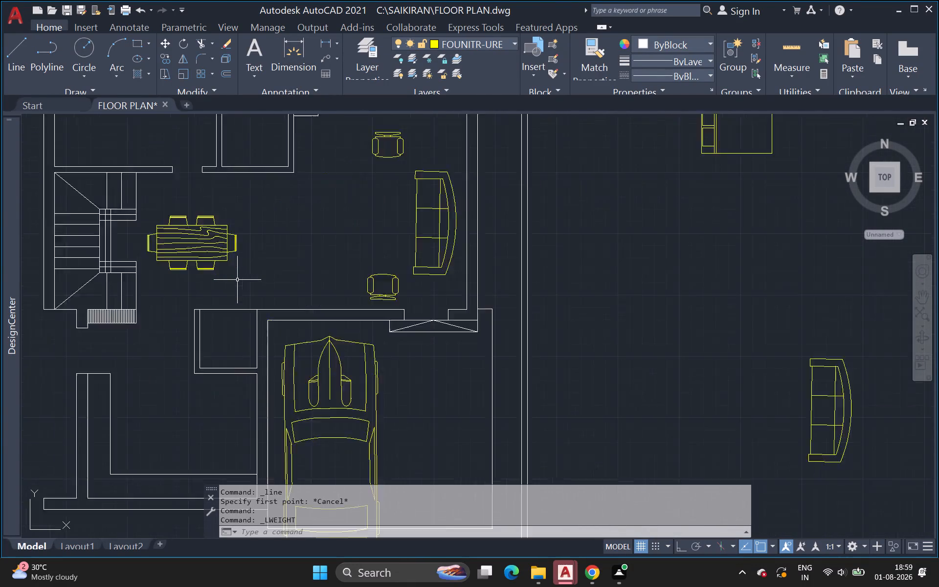
pyautogui.scroll(1, 237, 280)
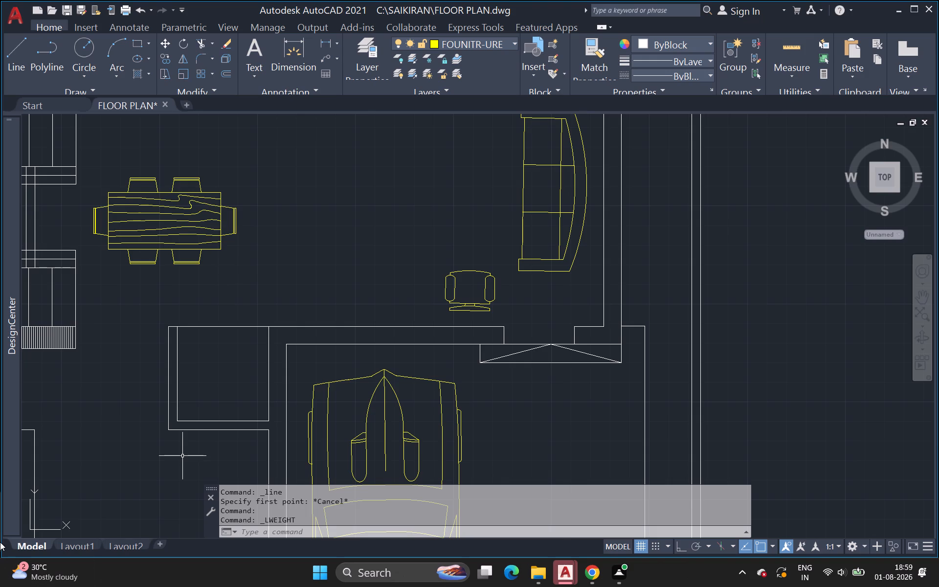
pyautogui.scroll(-4, 98, 492)
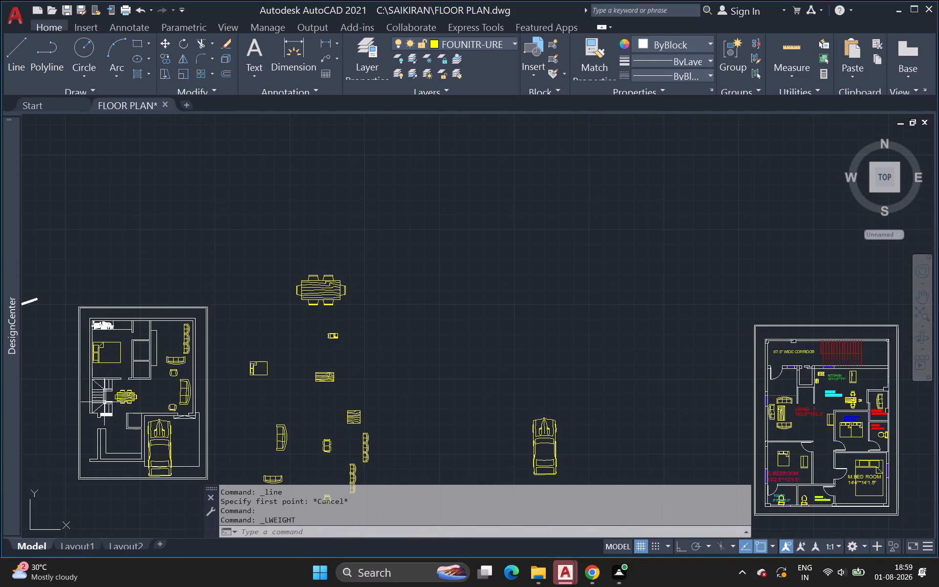
pyautogui.scroll(2, 105, 401)
pyautogui.scroll(-1, 141, 388)
pyautogui.moveTo(141, 388); pyautogui.dragTo(111, 252, button='middle')
pyautogui.scroll(-1, 194, 306)
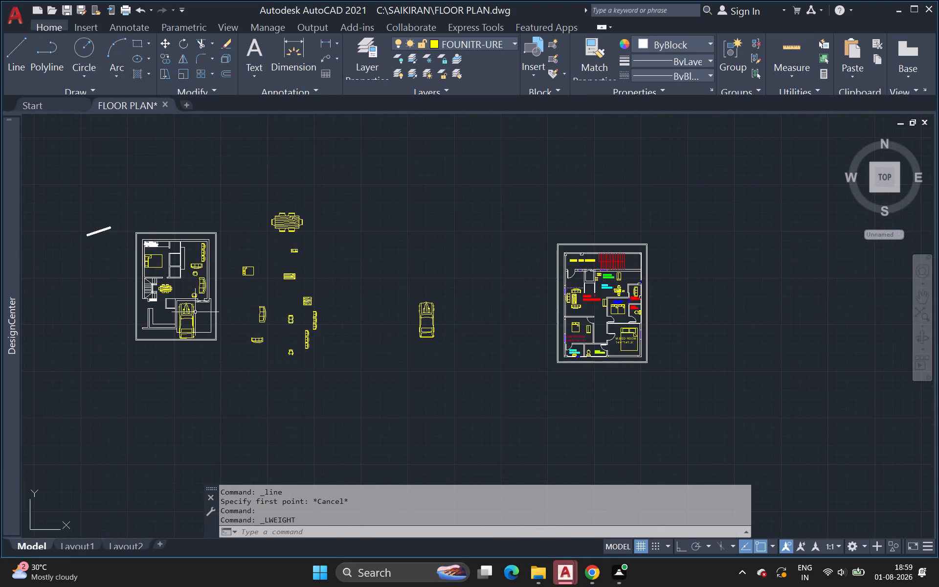
pyautogui.scroll(-2, 194, 313)
pyautogui.moveTo(178, 316); pyautogui.dragTo(0, 301, button='middle')
pyautogui.scroll(2, 162, 309)
pyautogui.moveTo(166, 310); pyautogui.dragTo(134, 315, button='middle')
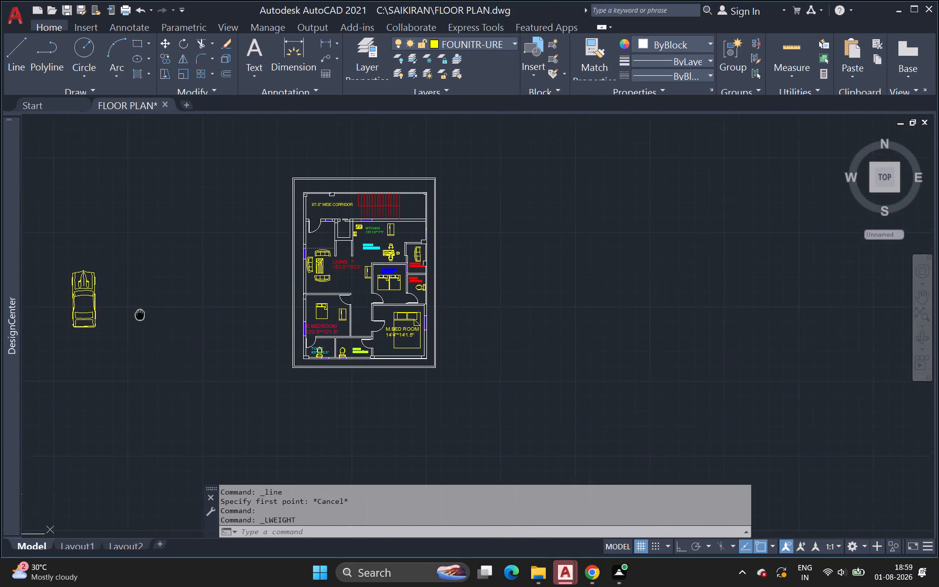
pyautogui.moveTo(134, 315); pyautogui.dragTo(80, 312, button='middle')
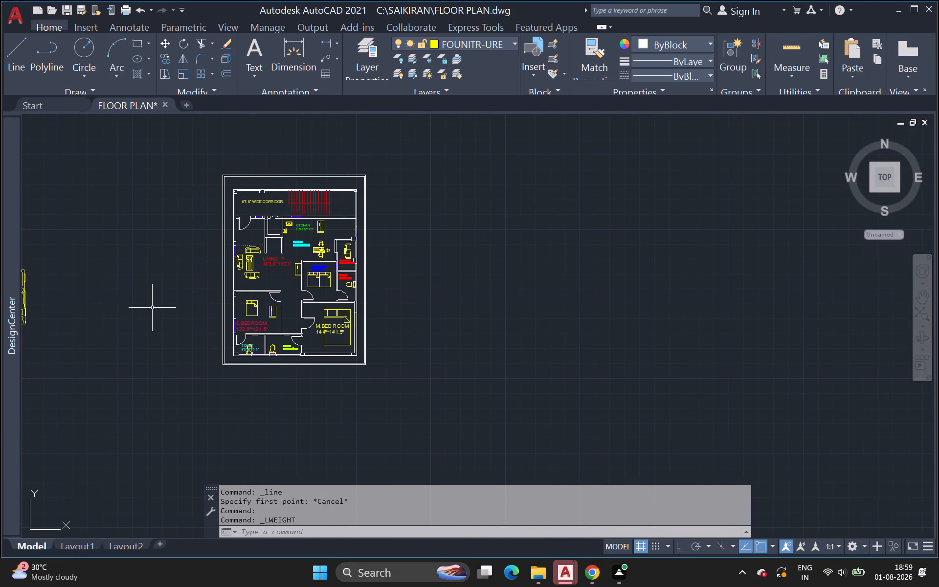
pyautogui.scroll(-1, 129, 293)
pyautogui.moveTo(126, 303); pyautogui.dragTo(217, 303, button='middle')
pyautogui.scroll(-1, 216, 306)
pyautogui.scroll(-2, 119, 310)
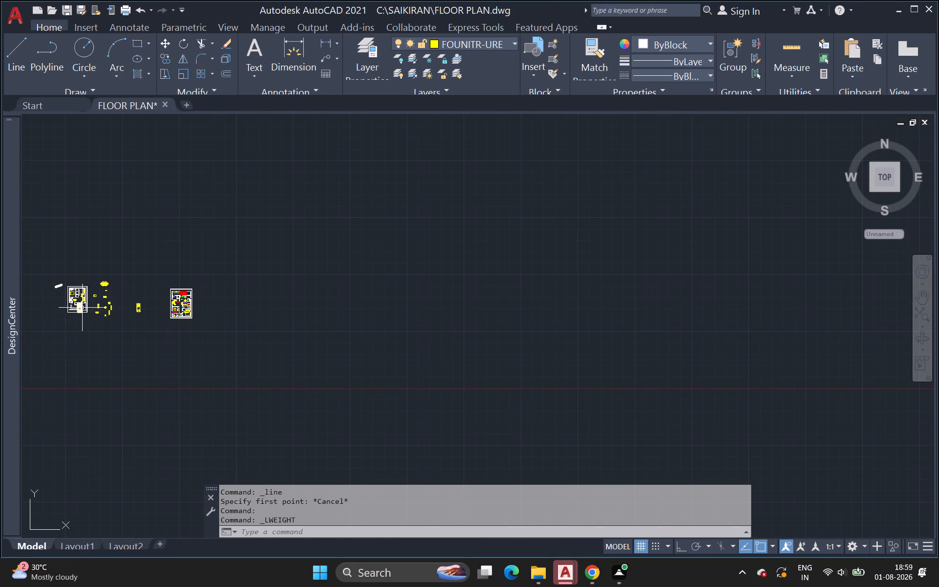
# Examine the dining and stair area, the bedroom closet with its hangers, and the living room seating in the furnished plan.
pyautogui.scroll(2, 82, 303)
pyautogui.moveTo(86, 302); pyautogui.dragTo(162, 313, button='middle')
pyautogui.scroll(-1, 89, 302)
pyautogui.scroll(4, 139, 311)
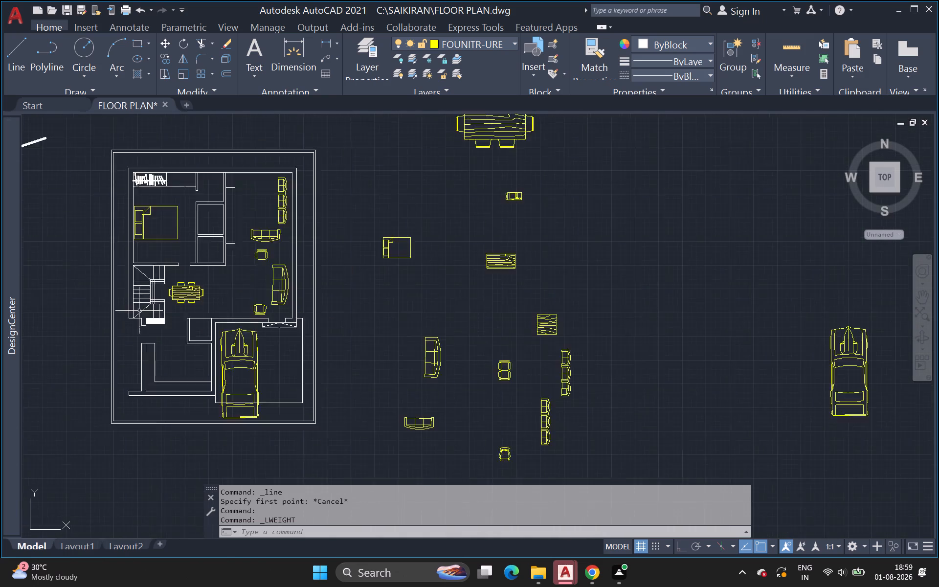
pyautogui.scroll(1, 139, 311)
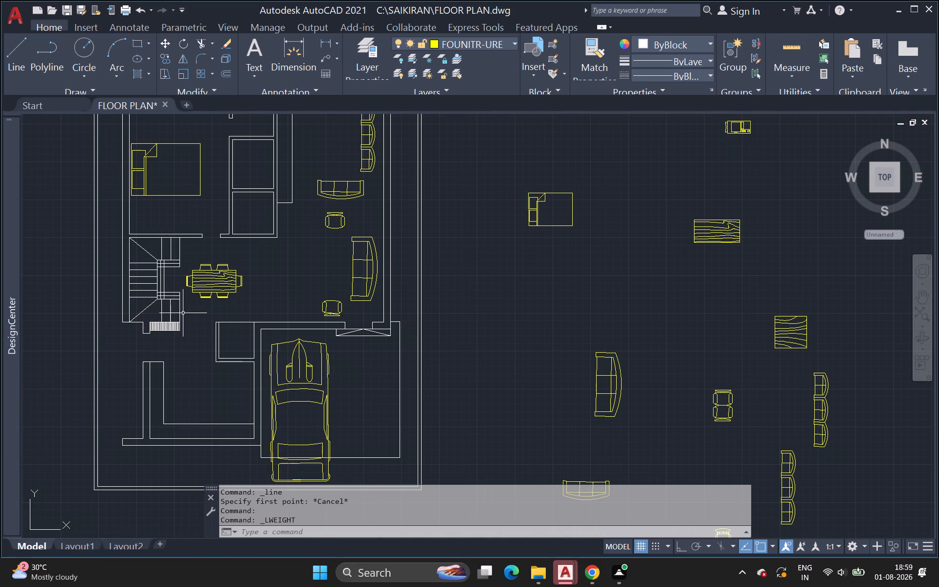
pyautogui.scroll(3, 187, 308)
pyautogui.scroll(-2, 114, 322)
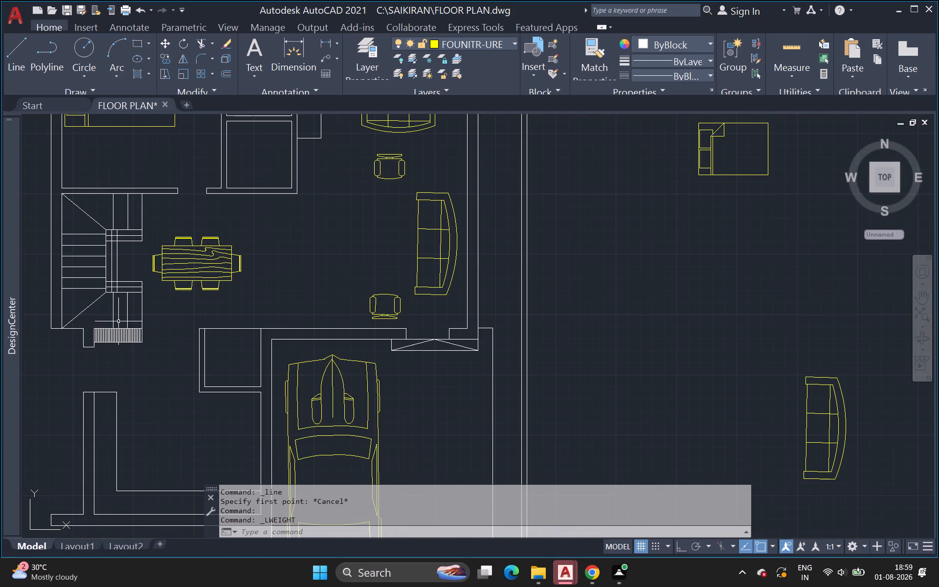
pyautogui.scroll(-3, 124, 288)
pyautogui.moveTo(115, 292); pyautogui.dragTo(143, 427, button='middle')
pyautogui.scroll(-1, 122, 320)
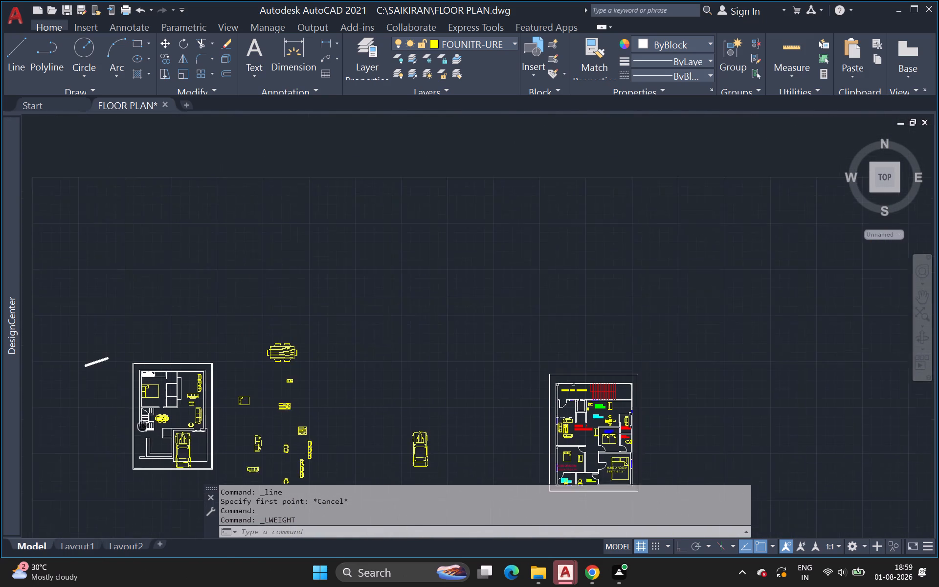
pyautogui.moveTo(143, 427); pyautogui.dragTo(144, 426, button='middle')
pyautogui.scroll(8, 150, 380)
pyautogui.moveTo(152, 385); pyautogui.dragTo(153, 385, button='middle')
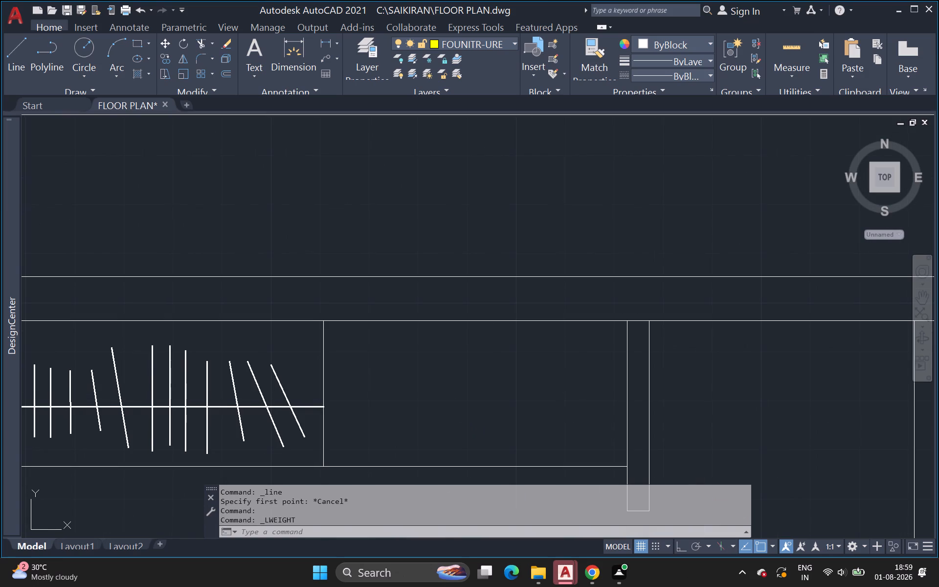
pyautogui.moveTo(153, 385); pyautogui.dragTo(221, 380, button='middle')
pyautogui.scroll(-1, 221, 381)
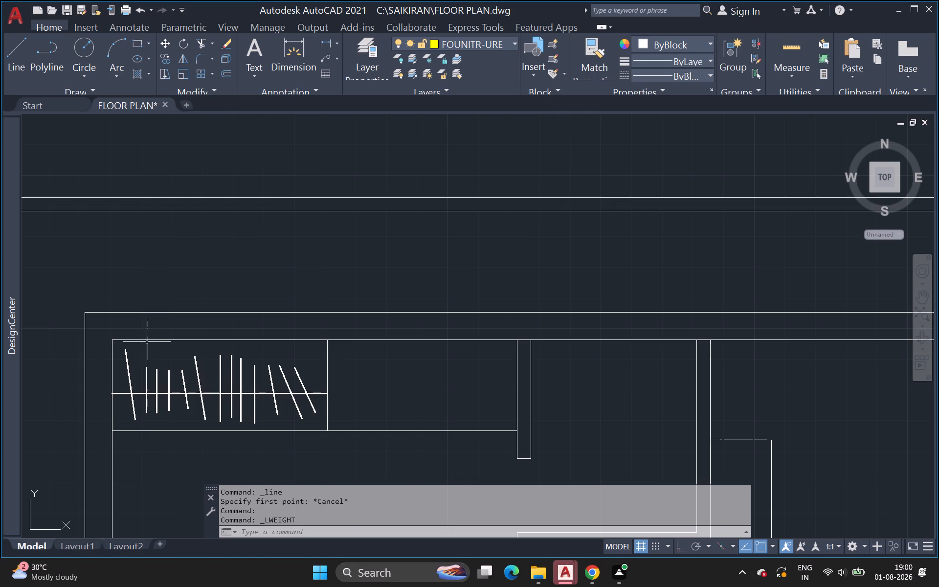
pyautogui.scroll(-2, 253, 389)
pyautogui.moveTo(255, 390); pyautogui.dragTo(1, 307, button='middle')
pyautogui.moveTo(157, 347); pyautogui.dragTo(83, 320, button='middle')
pyautogui.scroll(1, 157, 347)
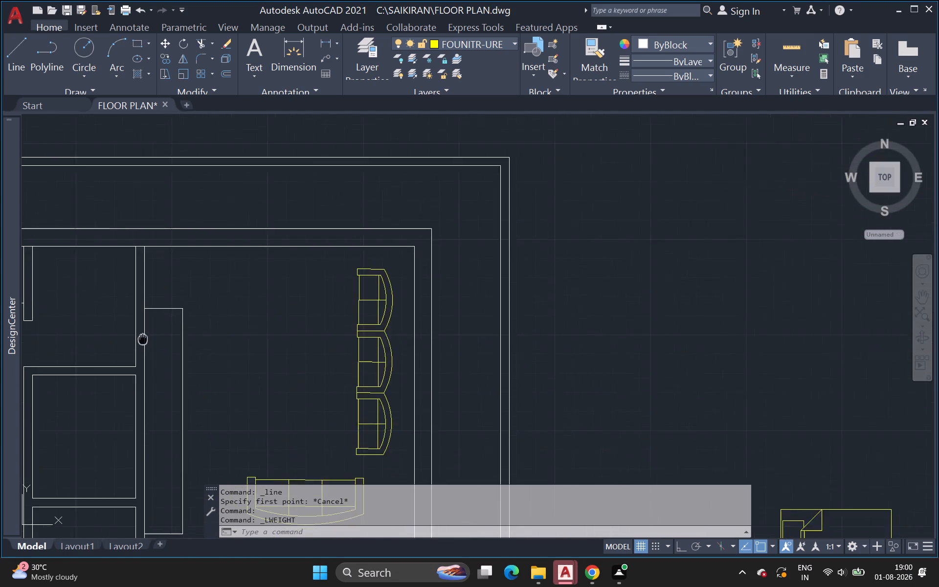
pyautogui.moveTo(83, 320); pyautogui.dragTo(14, 293, button='middle')
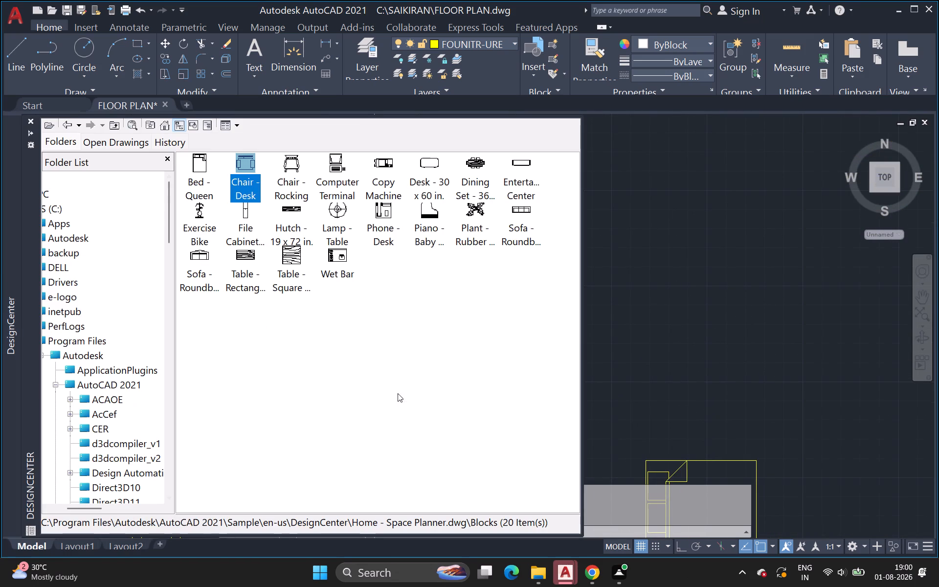
pyautogui.click(630, 294)
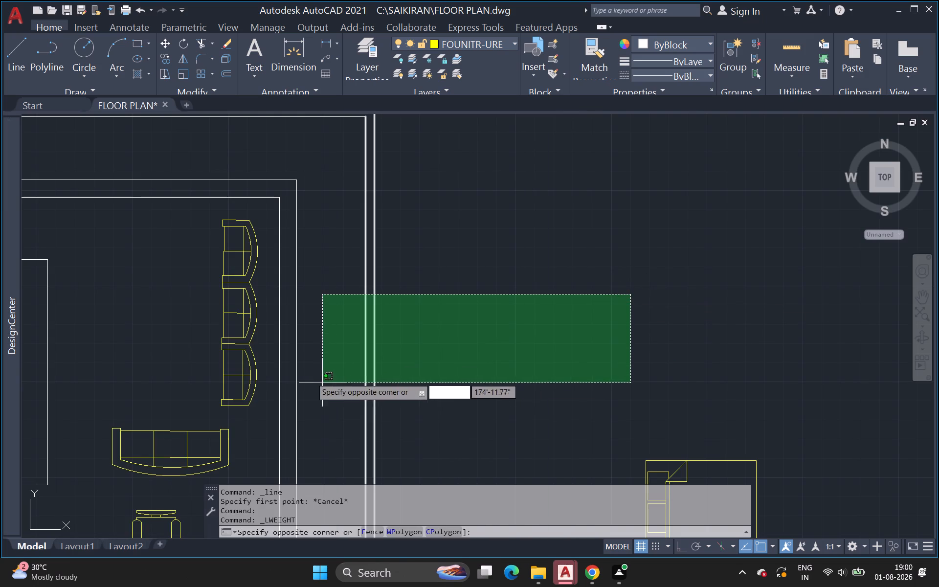
pyautogui.click(501, 367)
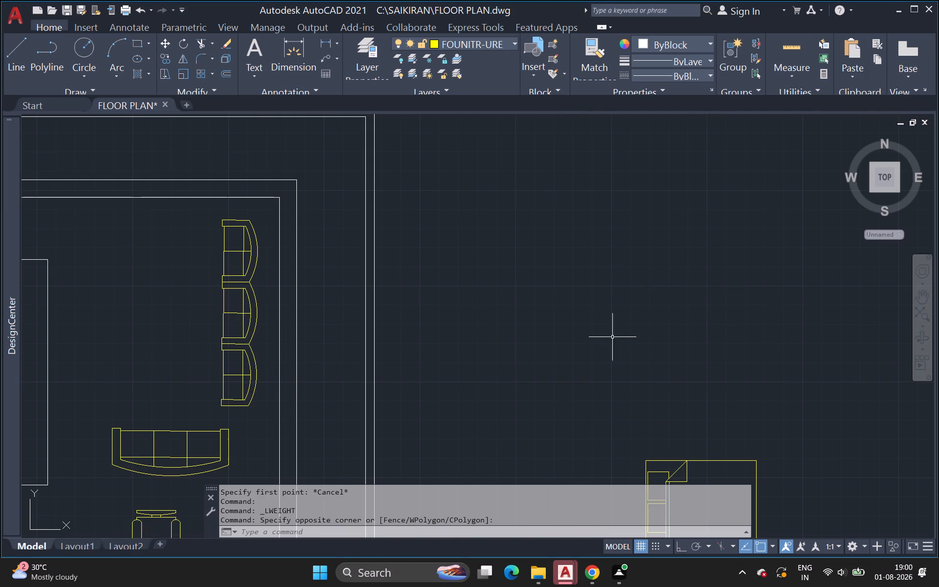
# Rotate the loose rectangular wood-grain table a quarter turn counterclockwise about its lower-right corner, so it stands upright.
pyautogui.scroll(-1, 600, 346)
pyautogui.moveTo(533, 320); pyautogui.dragTo(455, 255, button='middle')
pyautogui.scroll(-1, 613, 325)
pyautogui.moveTo(617, 329); pyautogui.dragTo(404, 300, button='middle')
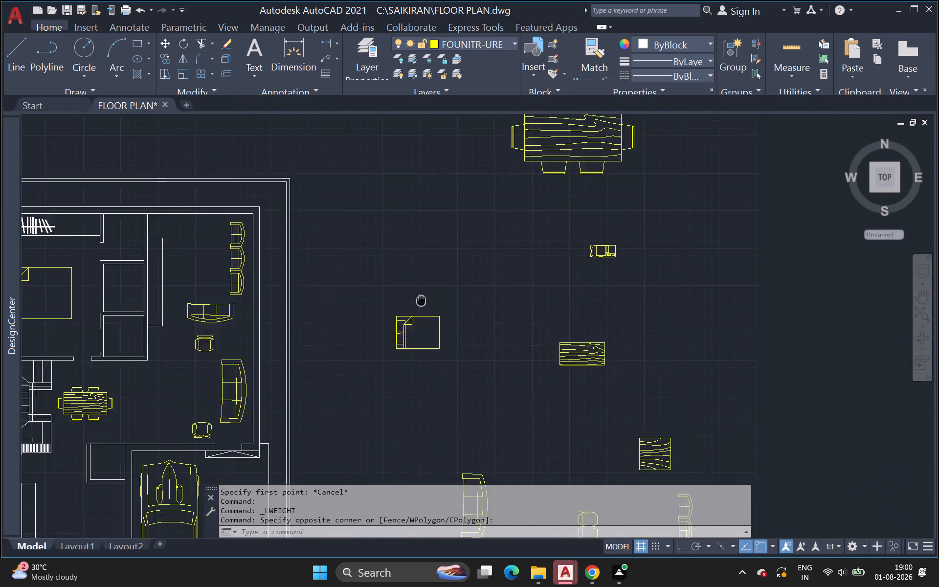
pyautogui.moveTo(404, 300); pyautogui.dragTo(363, 295, button='middle')
pyautogui.scroll(-1, 368, 298)
pyautogui.click(436, 316)
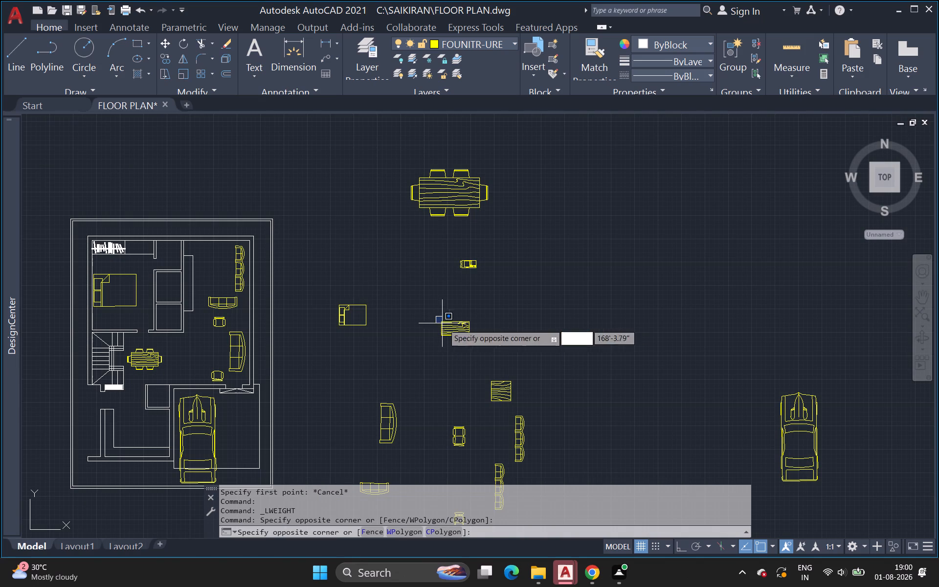
pyautogui.click(492, 348)
pyautogui.scroll(3, 486, 342)
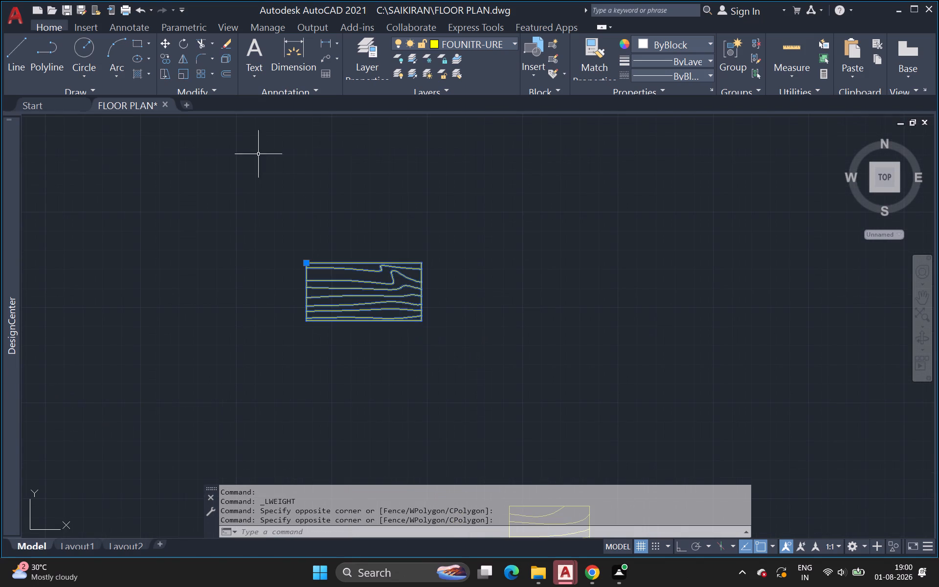
pyautogui.write('RO')
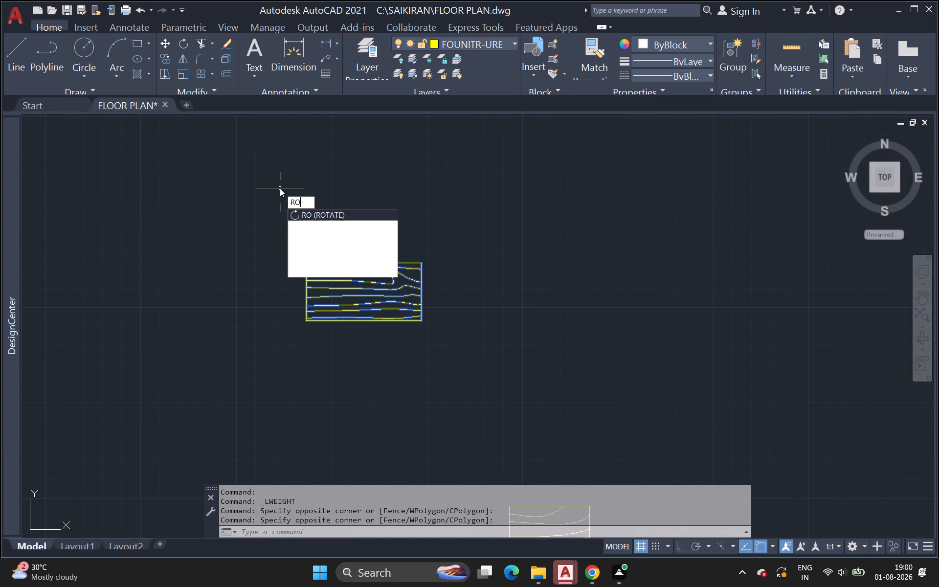
pyautogui.press('Return')
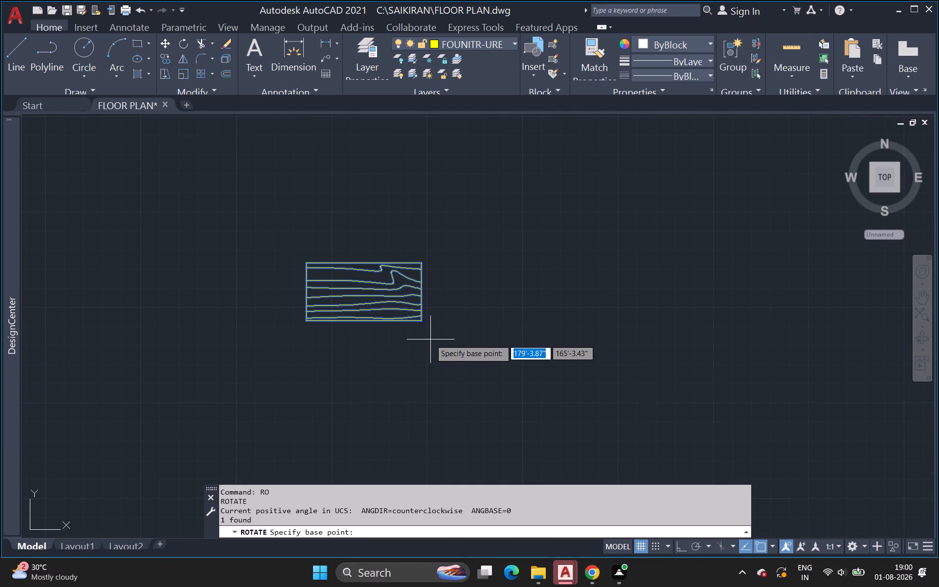
pyautogui.click(422, 323)
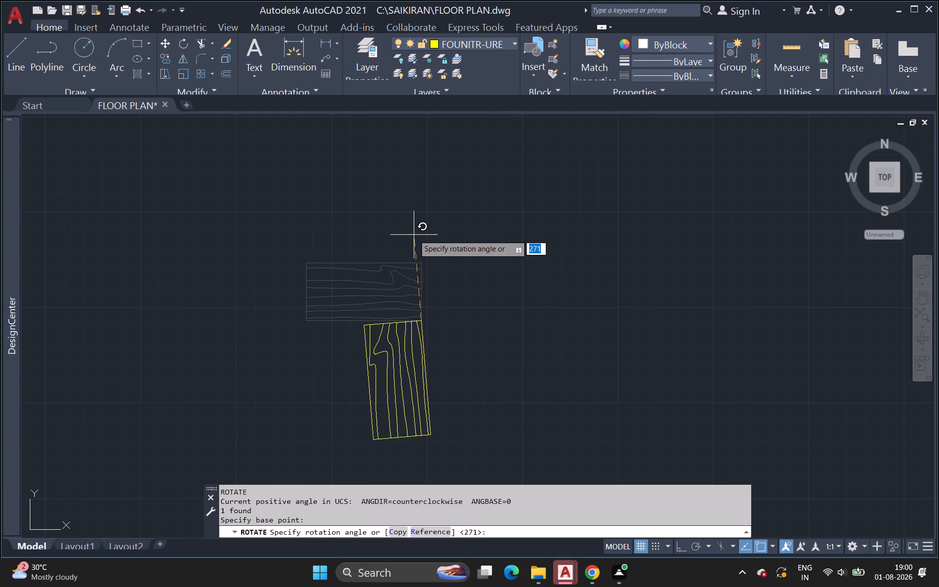
pyautogui.click(420, 242)
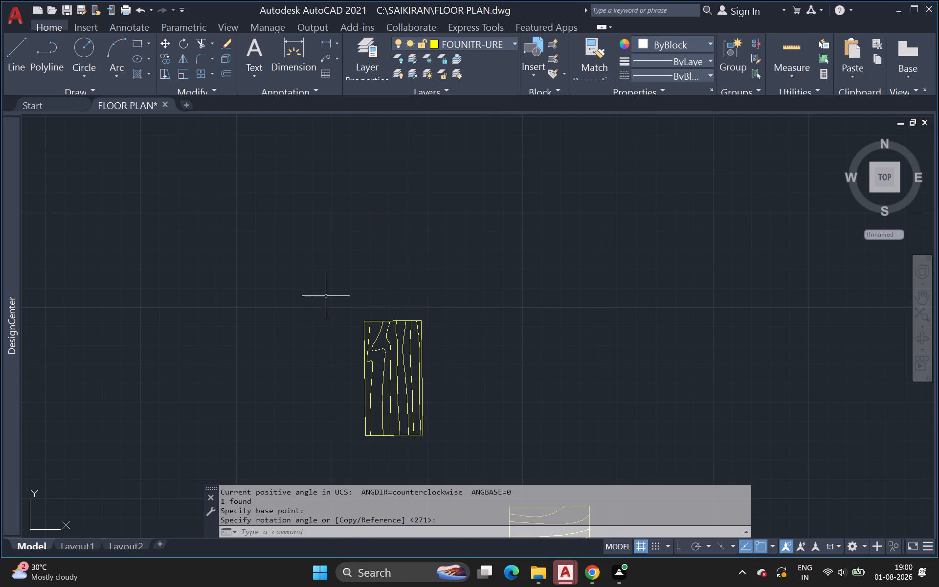
# Scale the upright wood-grain table to about twice its size from its lower-left corner.
pyautogui.moveTo(326, 296); pyautogui.dragTo(338, 320)
pyautogui.click(459, 452)
pyautogui.scroll(-2, 350, 388)
pyautogui.moveTo(350, 388); pyautogui.dragTo(509, 362, button='middle')
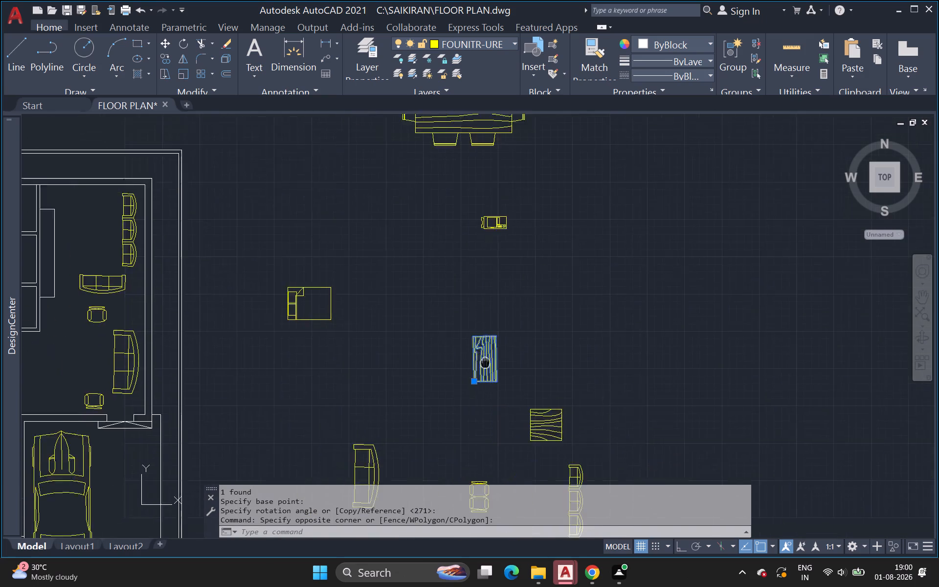
pyautogui.moveTo(509, 362); pyautogui.dragTo(520, 363, button='middle')
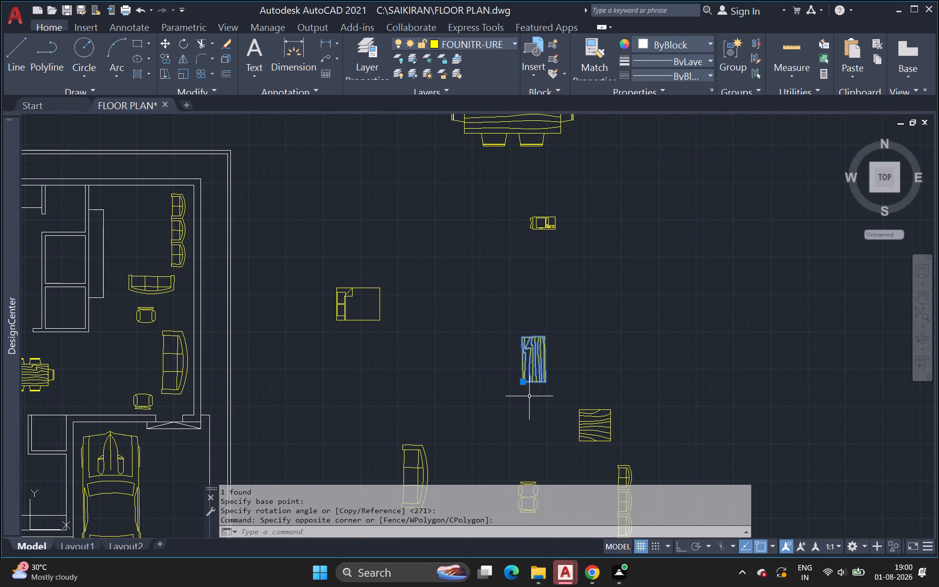
pyautogui.write('SC')
pyautogui.press('space')
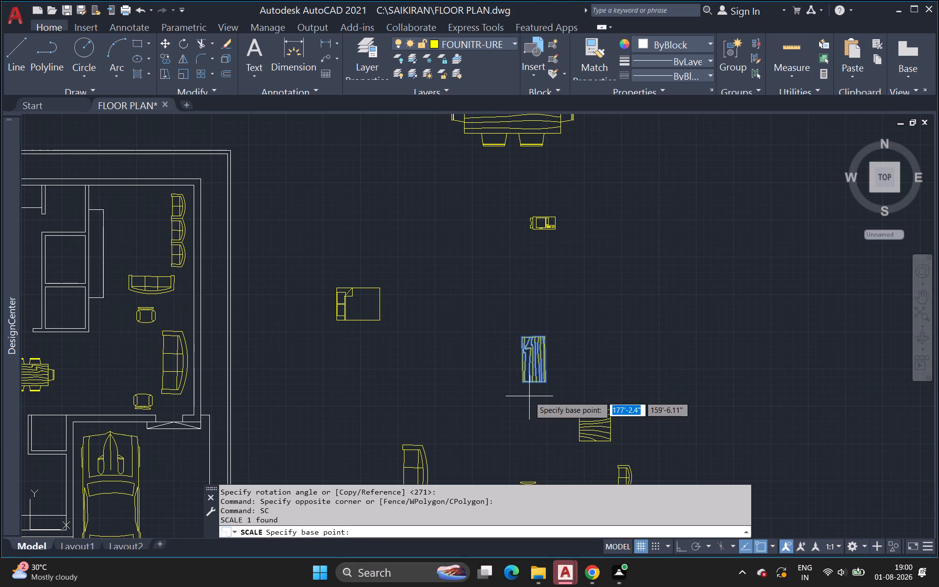
pyautogui.click(523, 384)
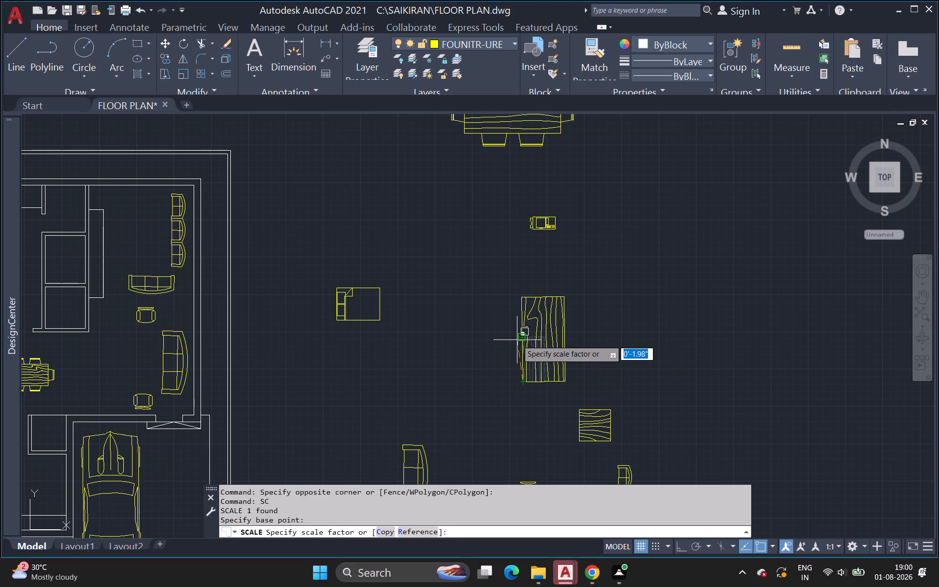
pyautogui.click(517, 340)
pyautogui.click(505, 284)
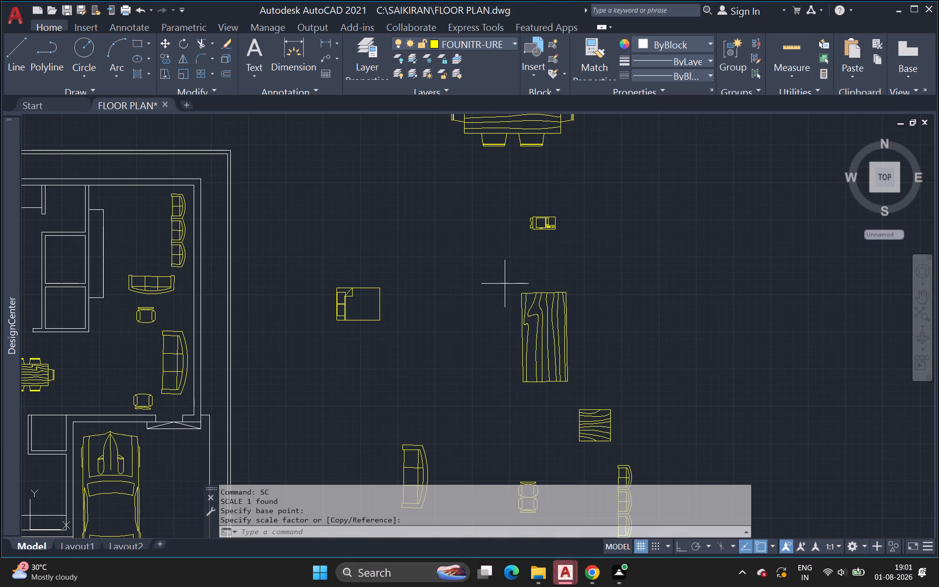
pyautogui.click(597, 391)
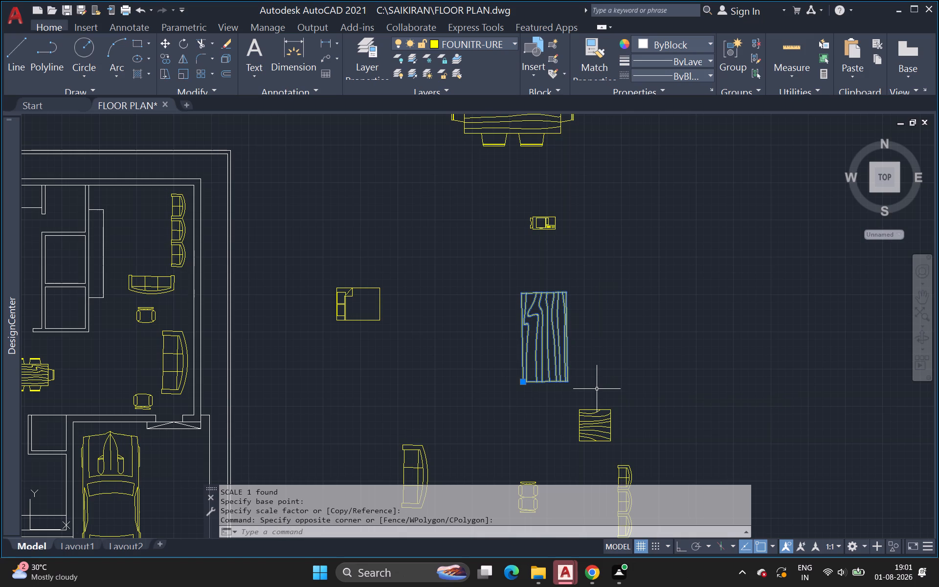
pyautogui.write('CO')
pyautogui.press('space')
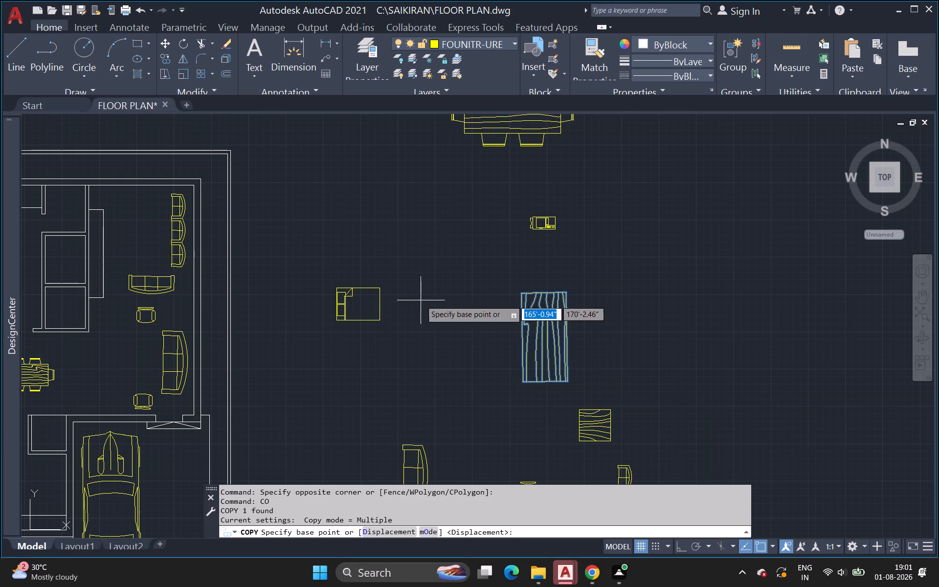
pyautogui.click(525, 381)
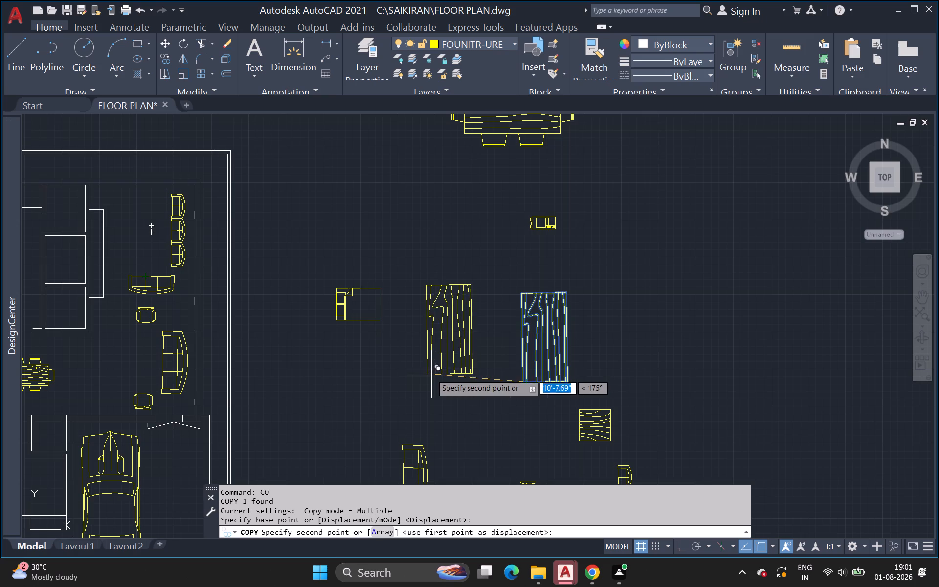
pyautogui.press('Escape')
# Scale the upright wood-grain table down by a factor of about 0.73 from its lower-left corner.
pyautogui.moveTo(493, 278); pyautogui.dragTo(510, 292)
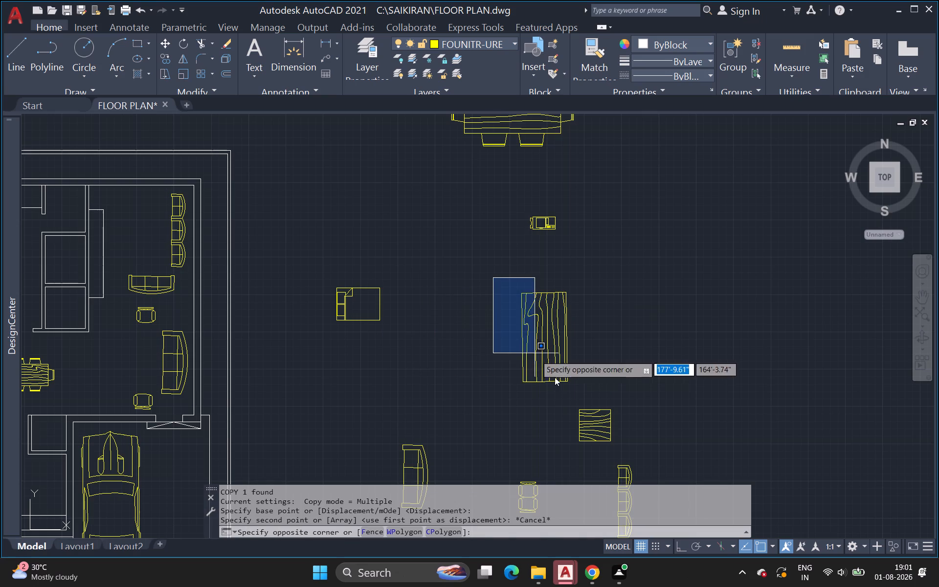
pyautogui.click(583, 389)
pyautogui.write('SC')
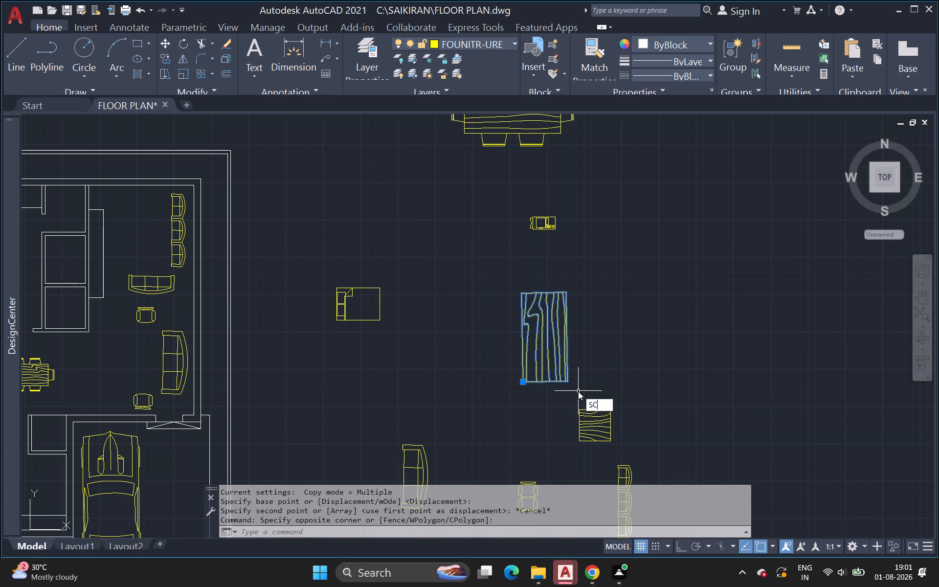
pyautogui.click(620, 419)
pyautogui.click(527, 383)
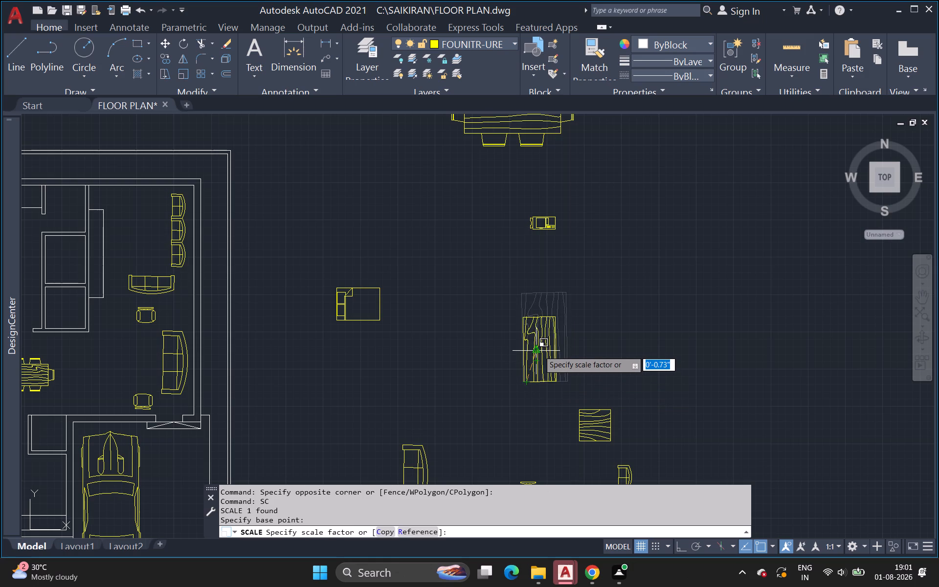
pyautogui.click(539, 350)
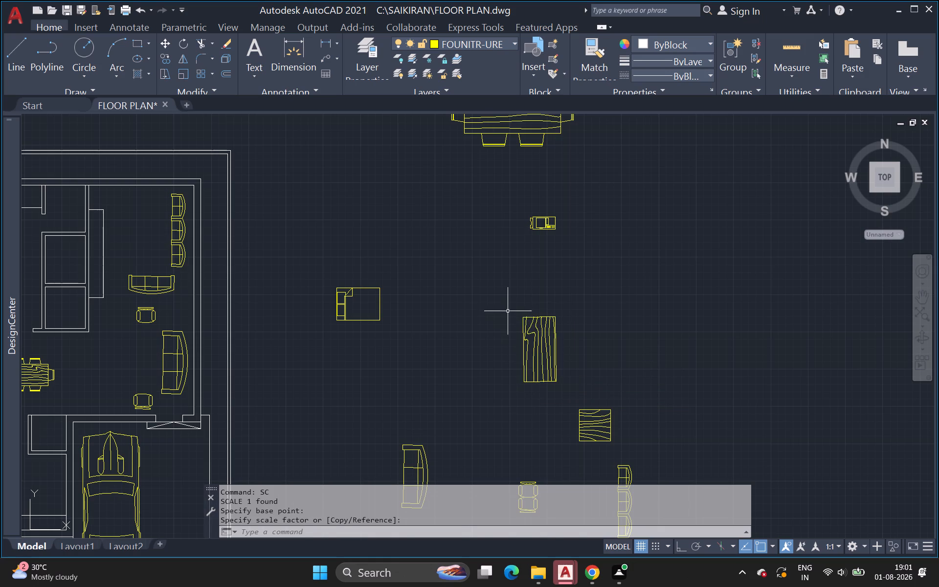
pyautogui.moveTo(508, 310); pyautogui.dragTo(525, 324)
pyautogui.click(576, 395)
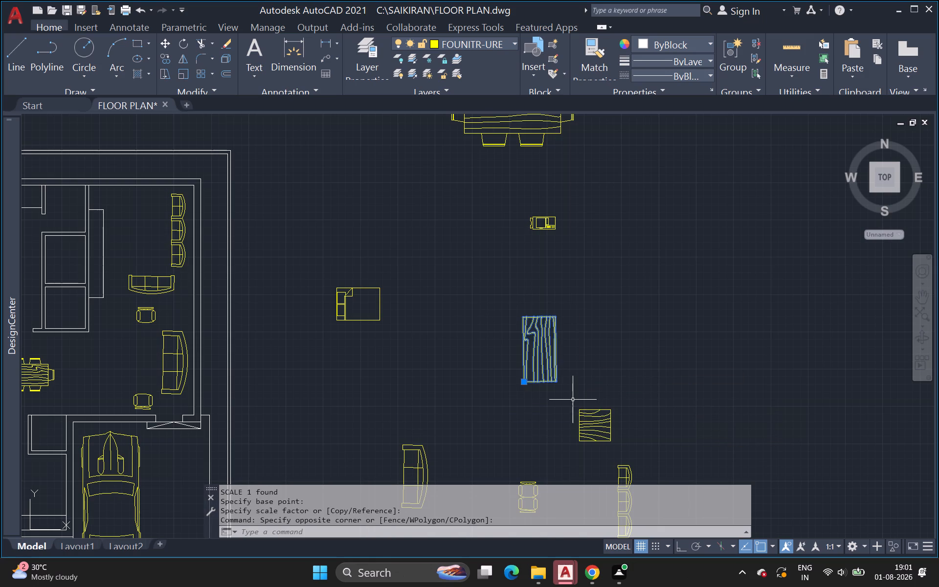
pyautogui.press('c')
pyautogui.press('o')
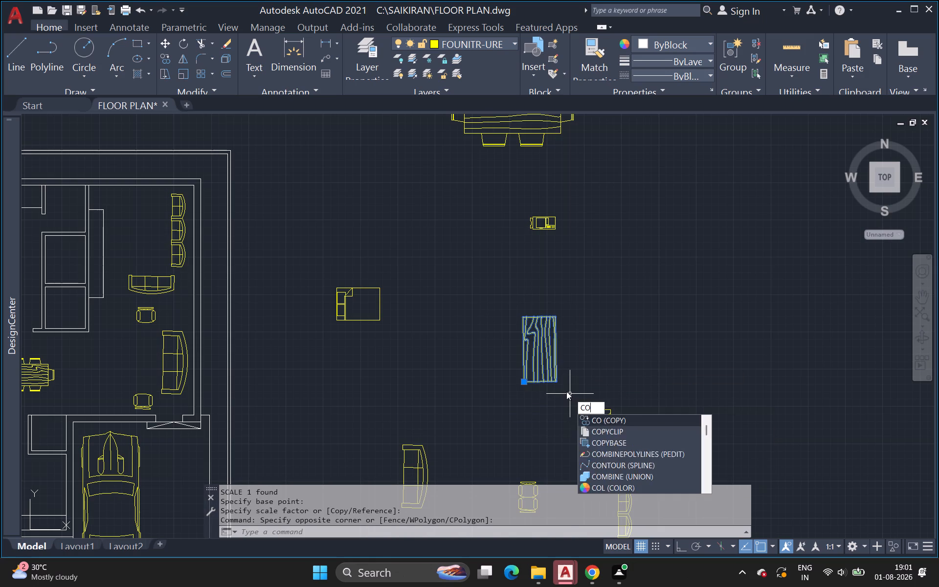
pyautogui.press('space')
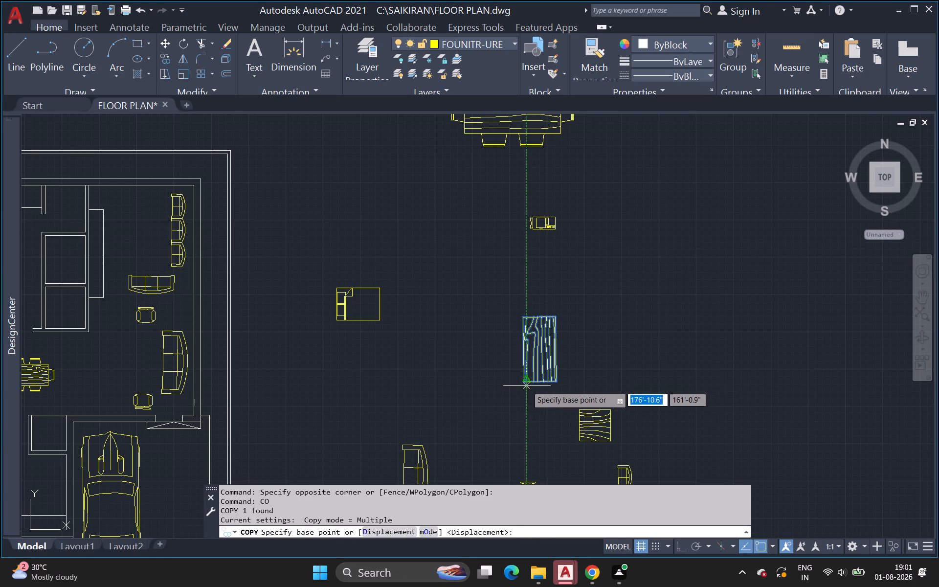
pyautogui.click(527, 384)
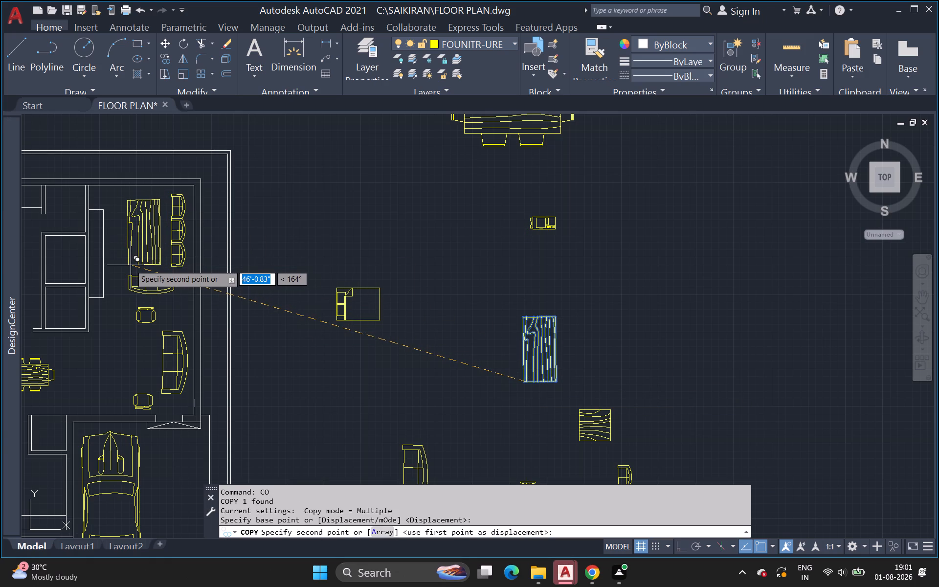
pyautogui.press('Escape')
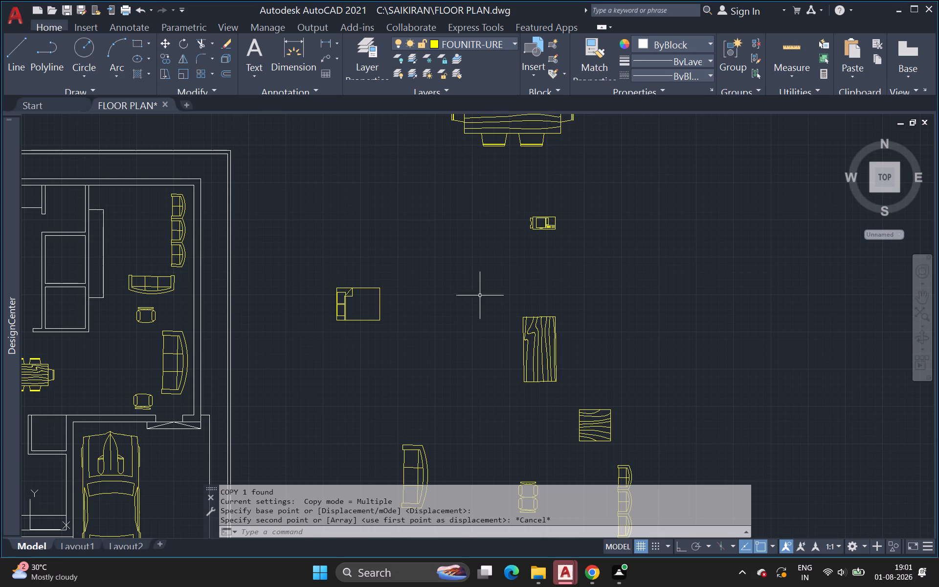
# Scale the loose upright wood-grain table down again to about half its size from its lower-left corner.
pyautogui.moveTo(496, 295); pyautogui.dragTo(505, 315)
pyautogui.click(585, 401)
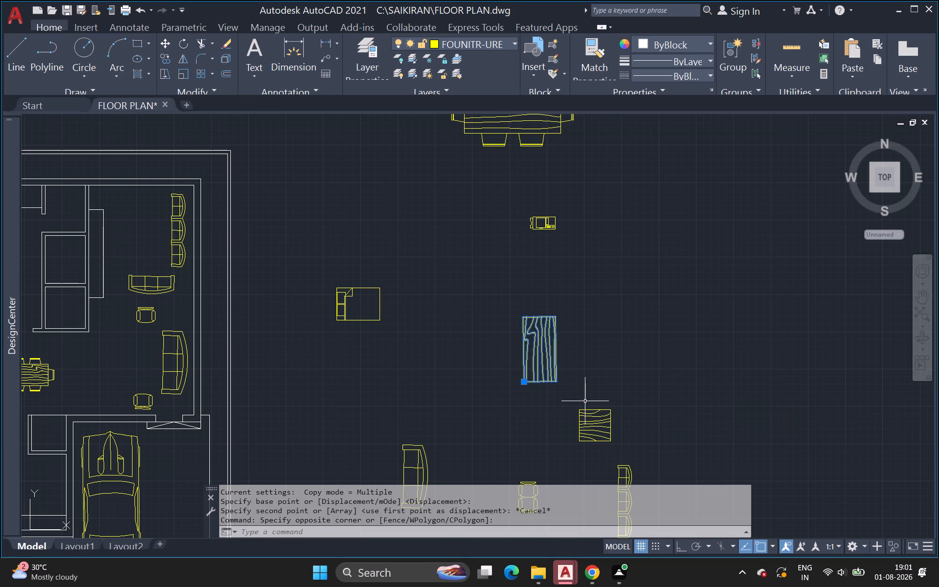
pyautogui.press('s')
pyautogui.press('c')
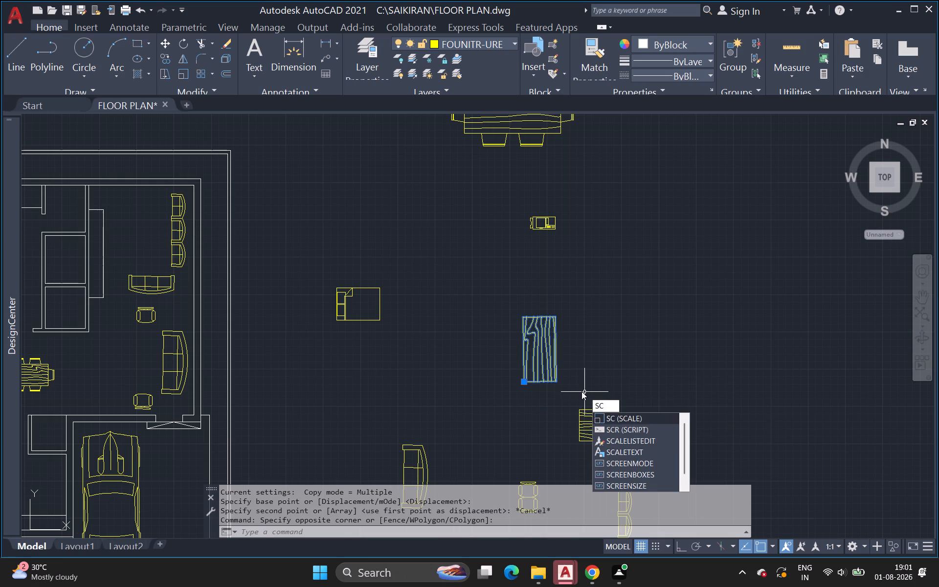
pyautogui.press('space')
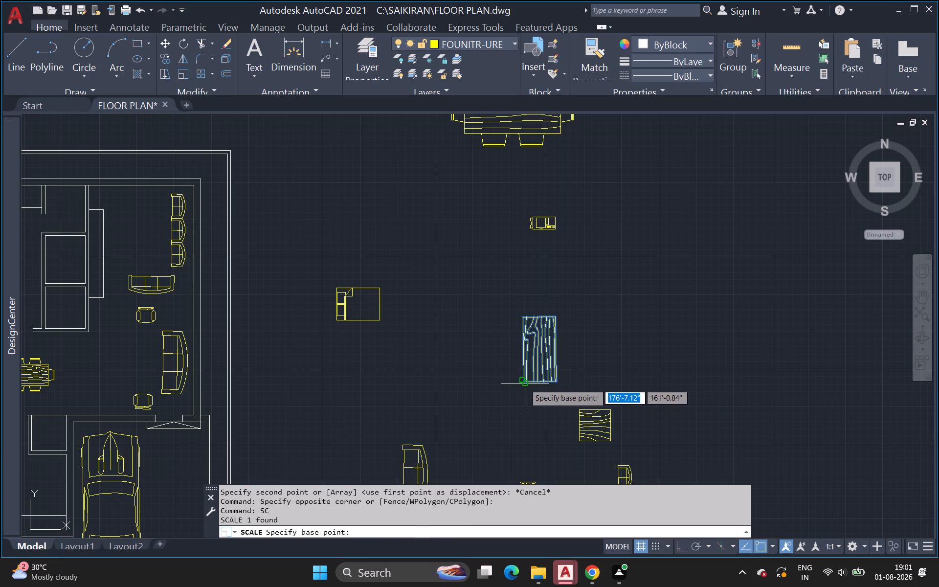
pyautogui.click(525, 384)
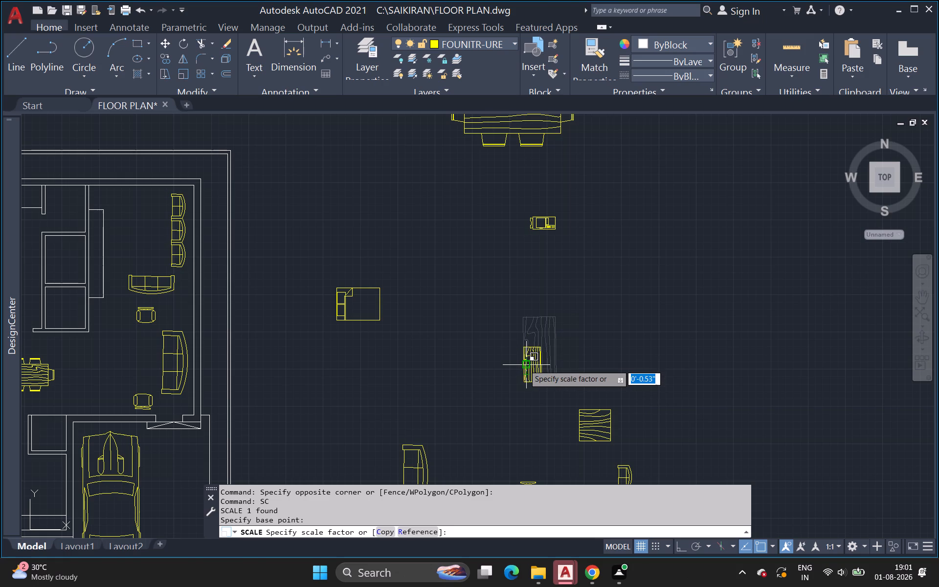
pyautogui.click(524, 365)
# Copy the resized wood-grain table into the plan's living area, beside the upper three-seat sofa along the east wall.
pyautogui.moveTo(512, 337); pyautogui.dragTo(526, 363)
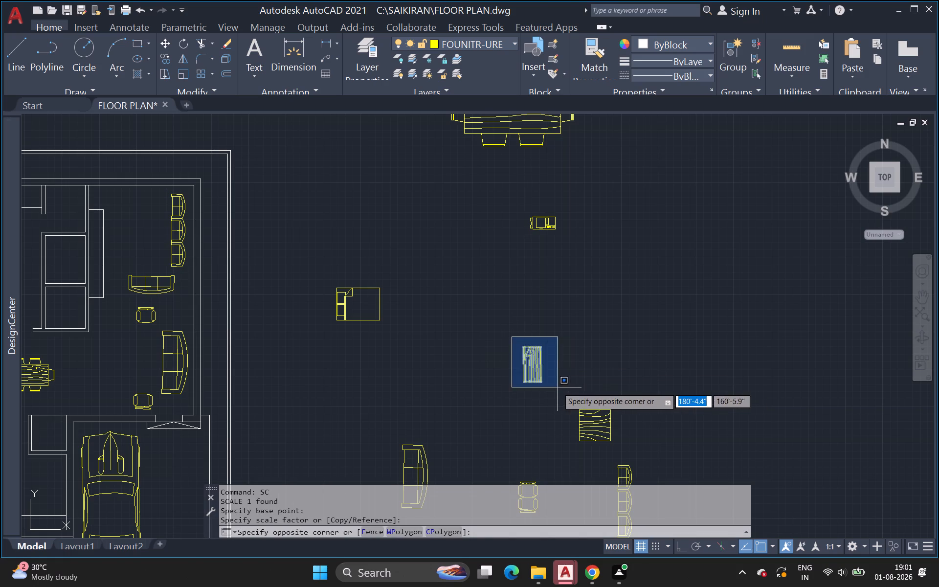
pyautogui.click(558, 387)
pyautogui.press('c')
pyautogui.press('o')
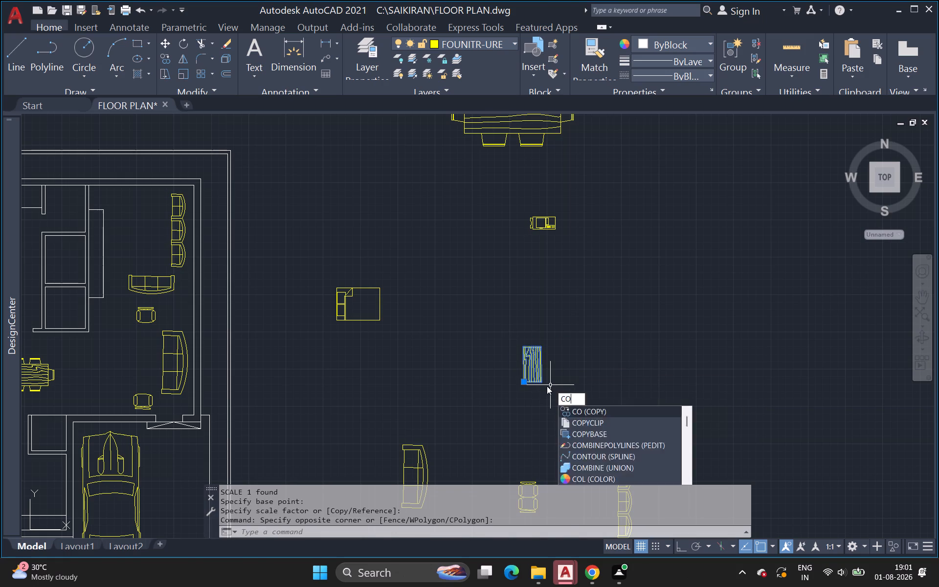
pyautogui.press('Return')
pyautogui.click(530, 378)
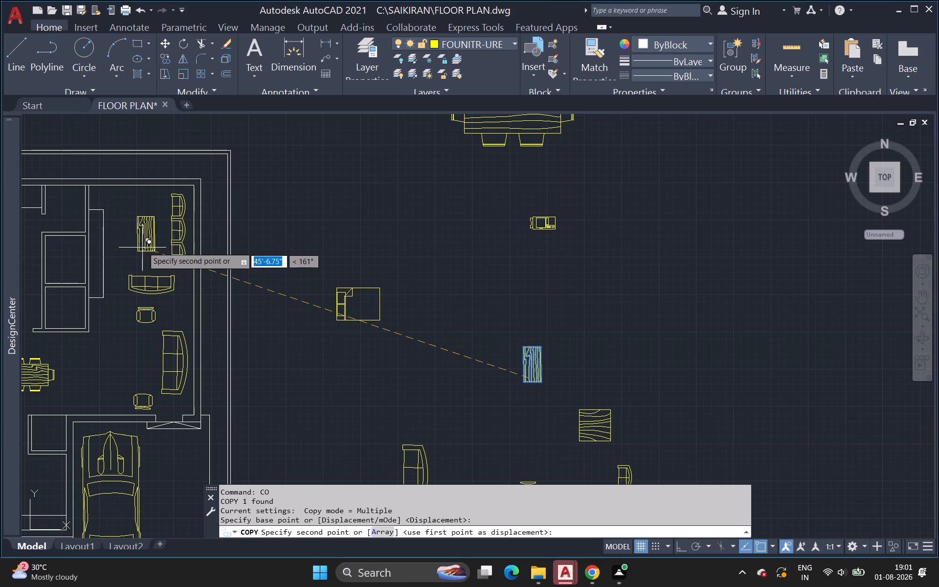
pyautogui.click(142, 248)
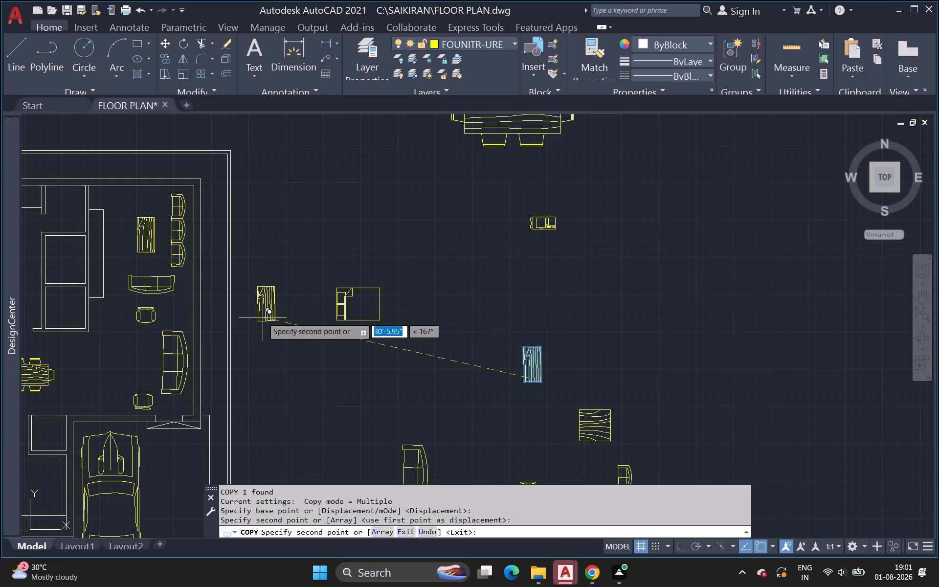
pyautogui.press('Escape')
# Copy the loose upright wood-grain table again, placing it in front of the lower sofa between the two armchairs.
pyautogui.scroll(-4, 278, 330)
pyautogui.middleClick(291, 361)
pyautogui.scroll(1, 291, 361)
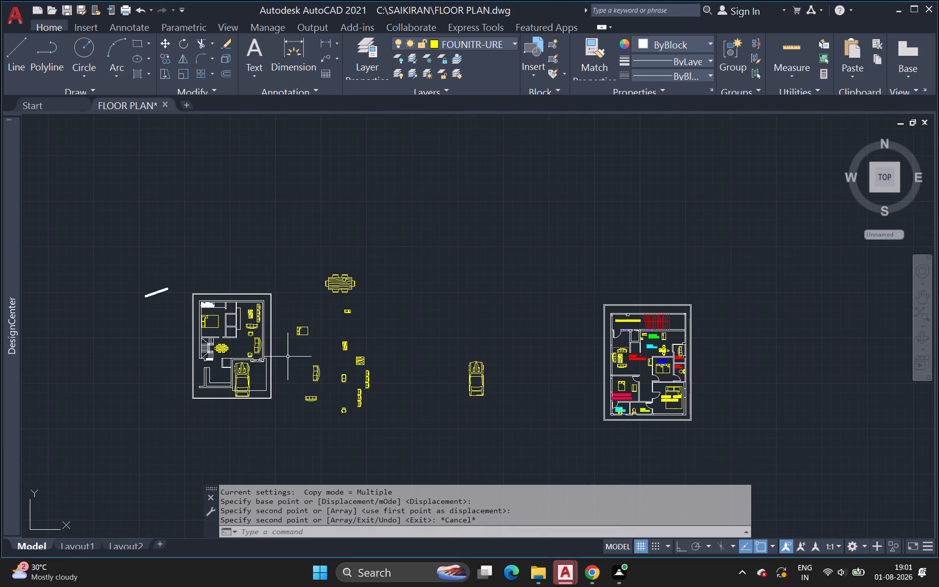
pyautogui.scroll(1, 288, 357)
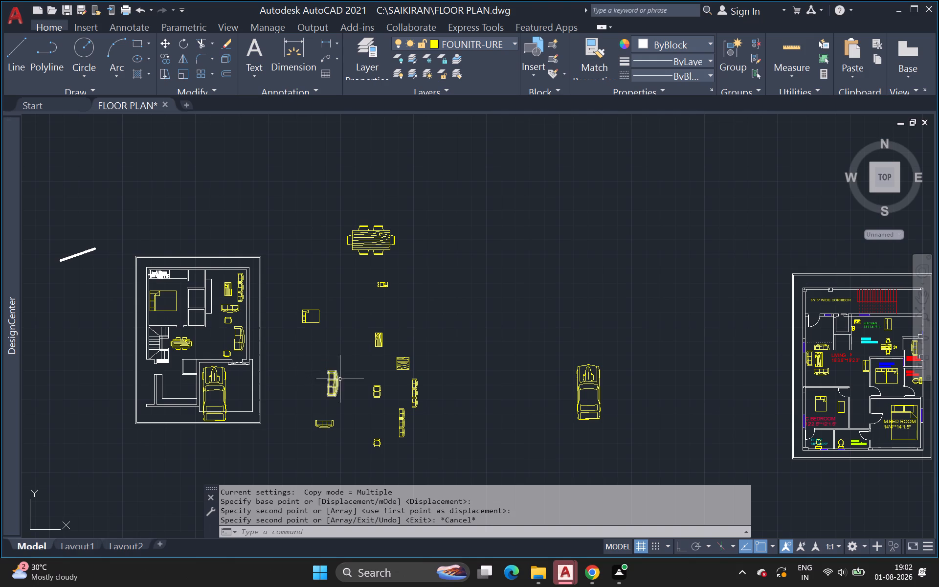
pyautogui.click(376, 340)
pyautogui.press('c')
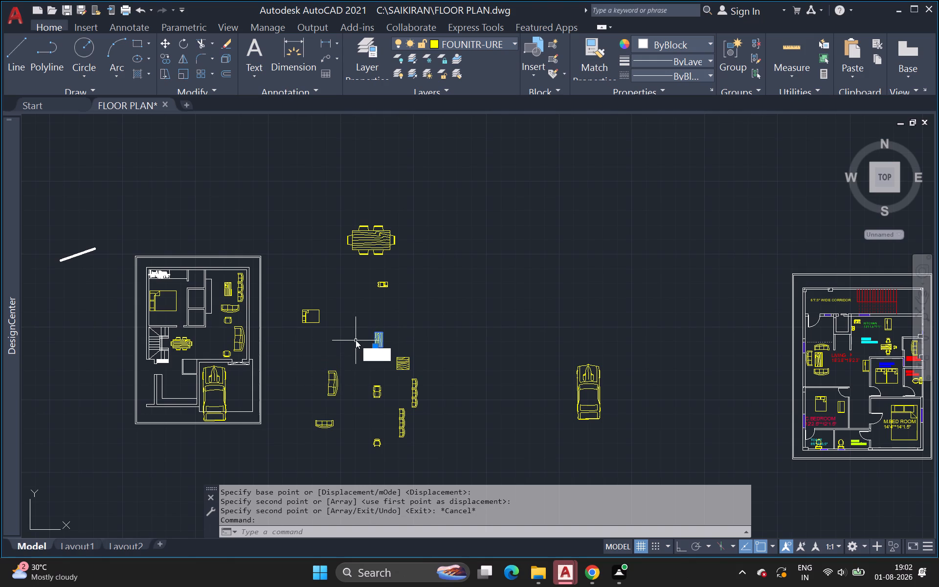
pyautogui.press('o')
pyautogui.press('space')
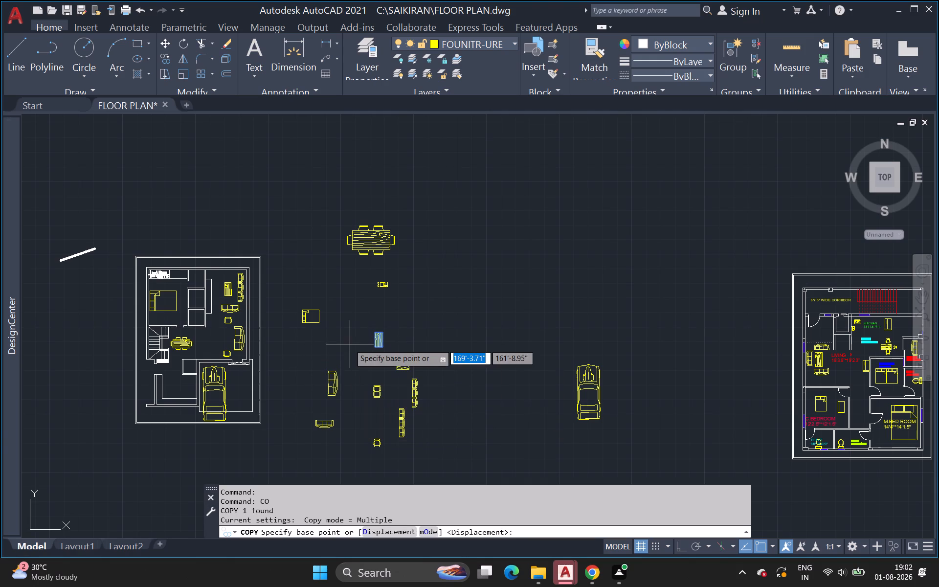
pyautogui.click(379, 341)
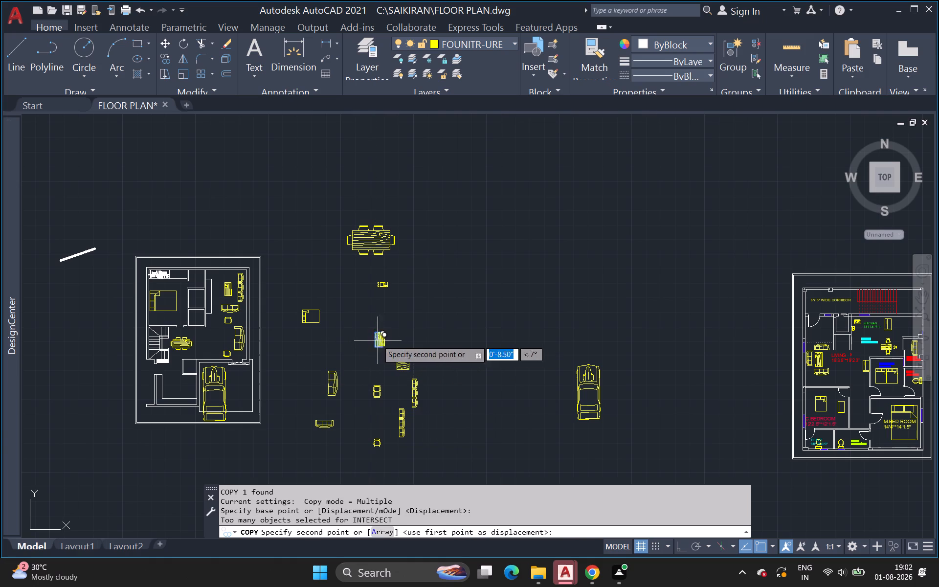
pyautogui.scroll(1, 234, 340)
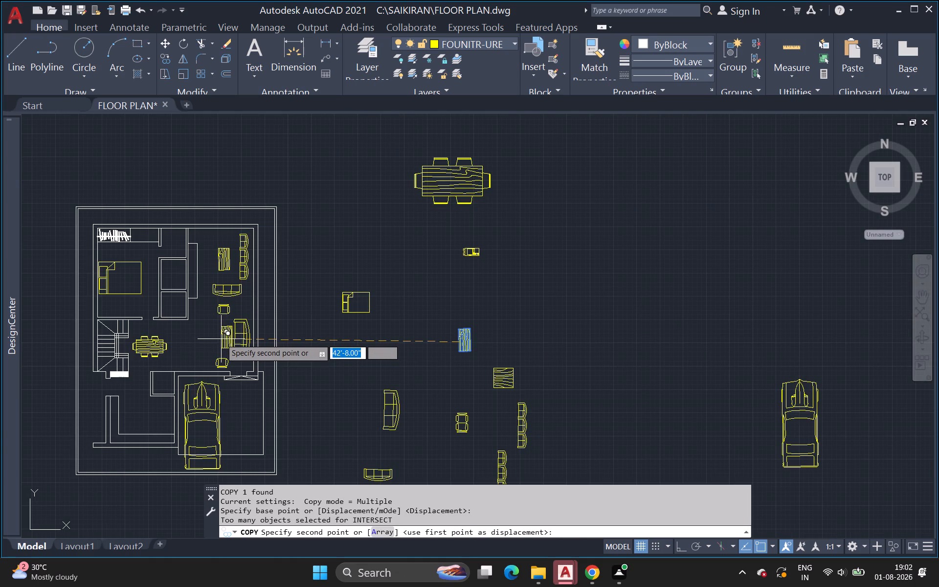
pyautogui.click(220, 339)
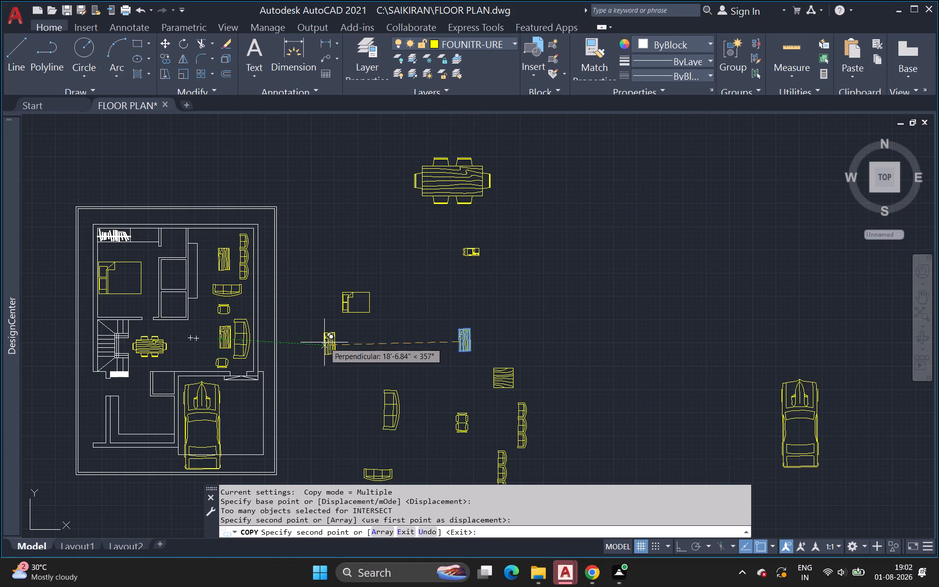
pyautogui.press('Escape')
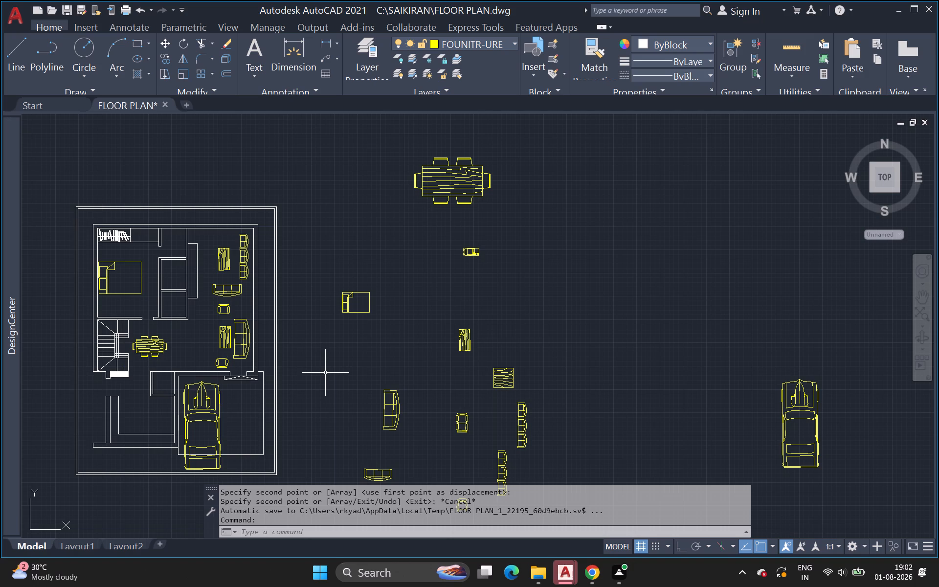
# Examine the room furniture in the labelled reference plan and compare it with the plan being furnished.
pyautogui.scroll(-2, 447, 372)
pyautogui.moveTo(458, 375); pyautogui.dragTo(39, 298, button='middle')
pyautogui.scroll(3, 219, 325)
pyautogui.moveTo(268, 349); pyautogui.dragTo(135, 367, button='middle')
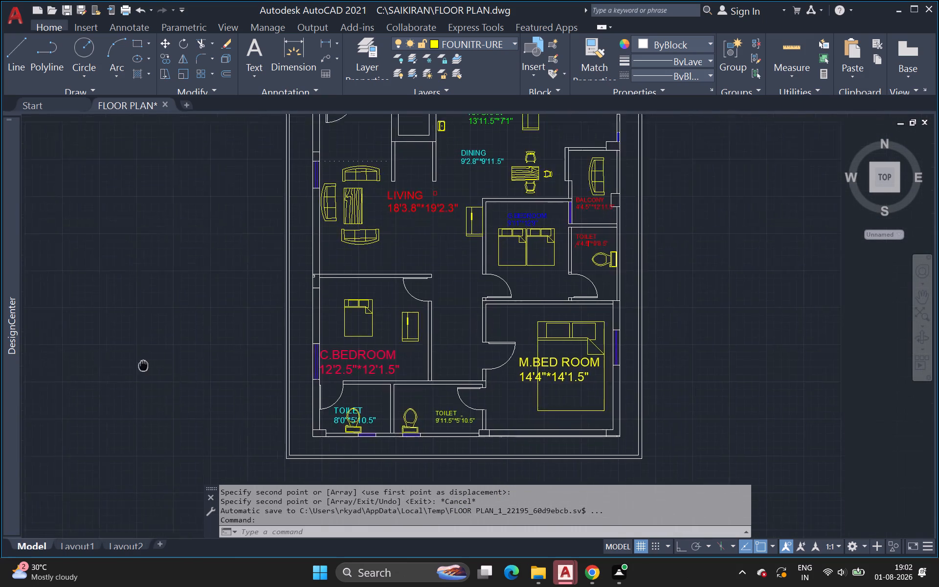
pyautogui.moveTo(135, 367); pyautogui.dragTo(21, 357, button='middle')
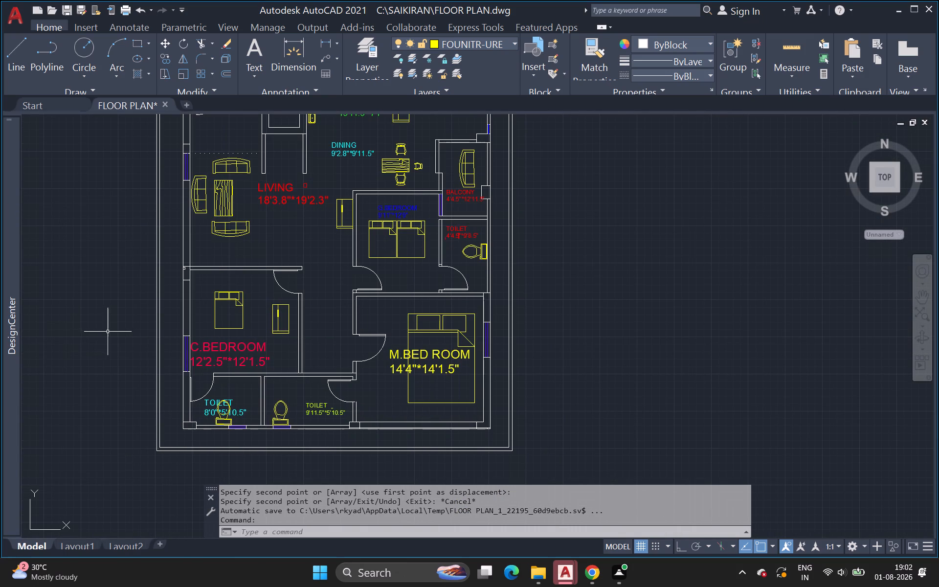
pyautogui.scroll(-2, 48, 361)
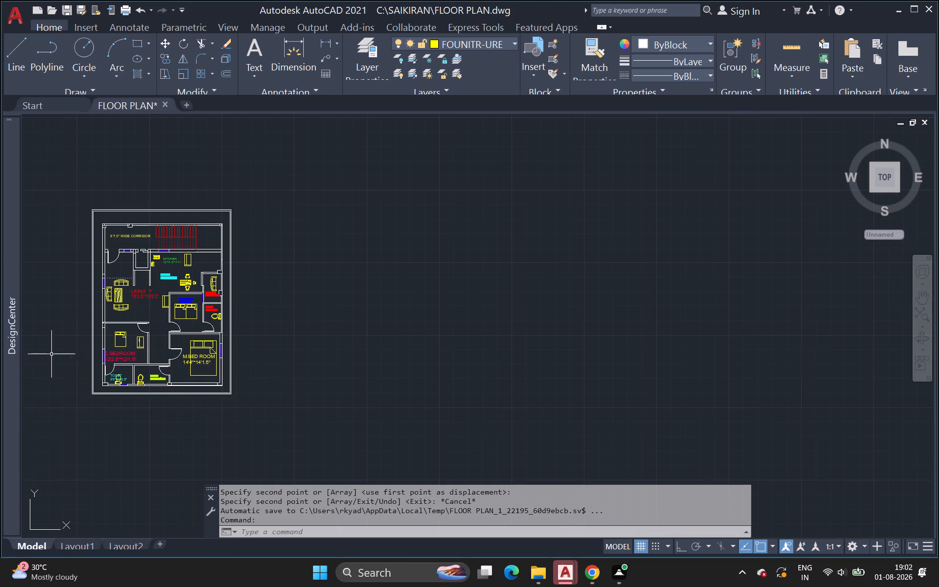
pyautogui.moveTo(46, 356); pyautogui.dragTo(177, 363, button='middle')
pyautogui.scroll(-4, 114, 351)
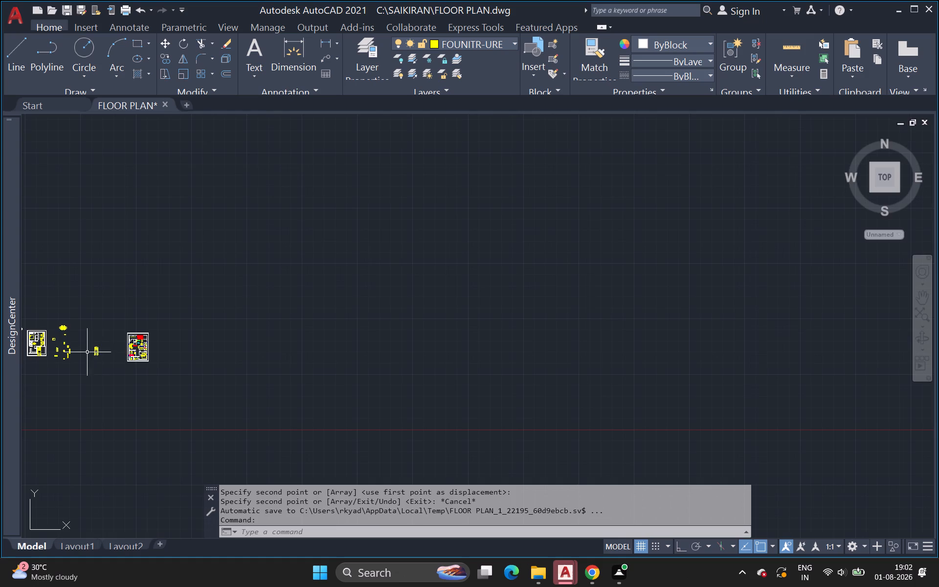
pyautogui.scroll(-1, 86, 353)
pyautogui.moveTo(86, 353); pyautogui.dragTo(142, 356, button='middle')
pyautogui.scroll(6, 119, 351)
pyautogui.scroll(-3, 111, 348)
pyautogui.moveTo(111, 349); pyautogui.dragTo(138, 340, button='middle')
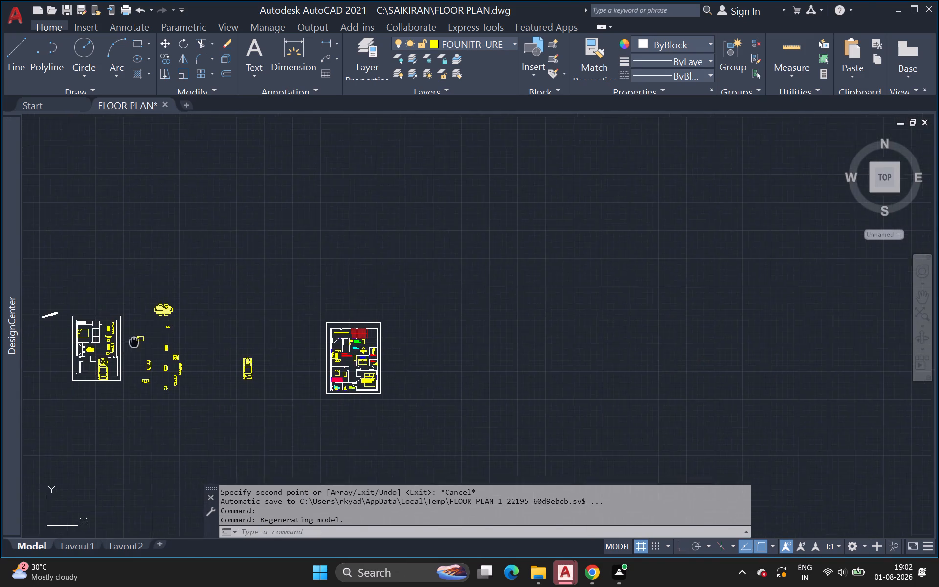
pyautogui.moveTo(138, 340); pyautogui.dragTo(142, 338, button='middle')
pyautogui.scroll(5, 142, 338)
pyautogui.scroll(-1, 113, 336)
pyautogui.moveTo(113, 337); pyautogui.dragTo(246, 350, button='middle')
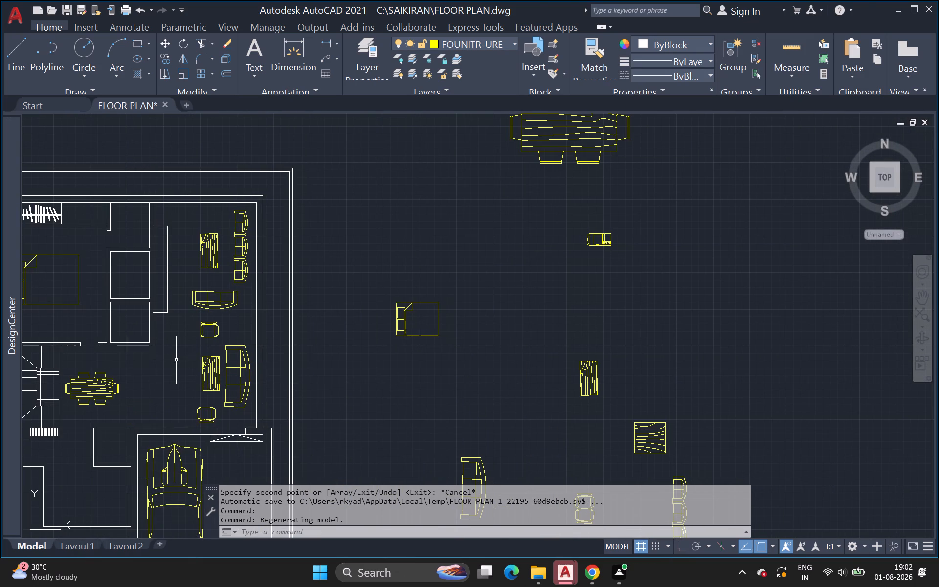
pyautogui.moveTo(137, 348); pyautogui.dragTo(186, 325, button='middle')
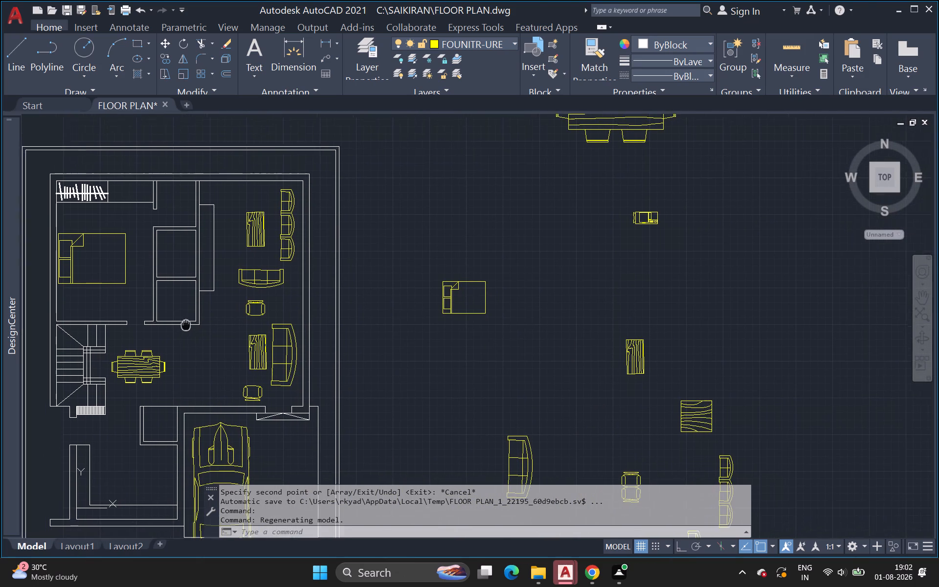
pyautogui.moveTo(186, 325); pyautogui.dragTo(192, 324, button='middle')
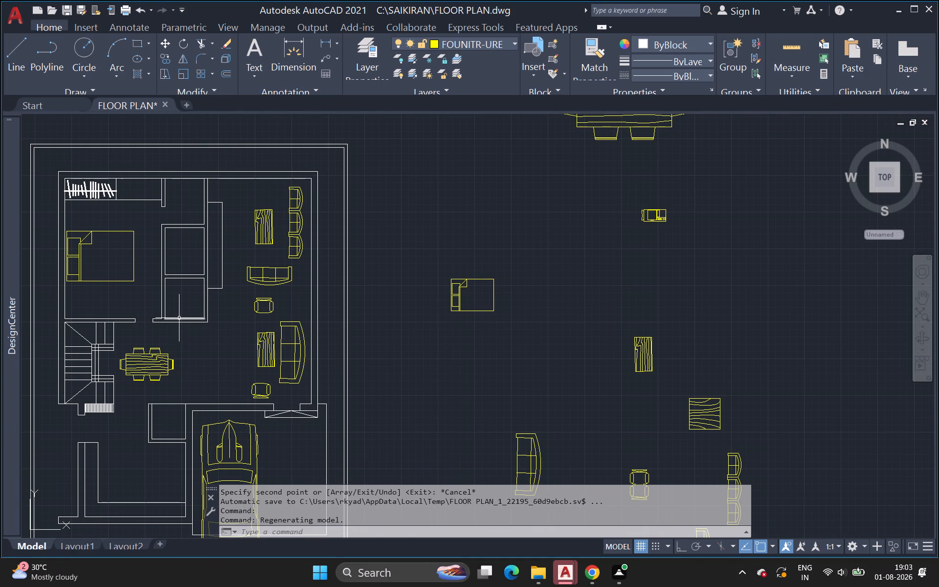
pyautogui.scroll(-1, 179, 322)
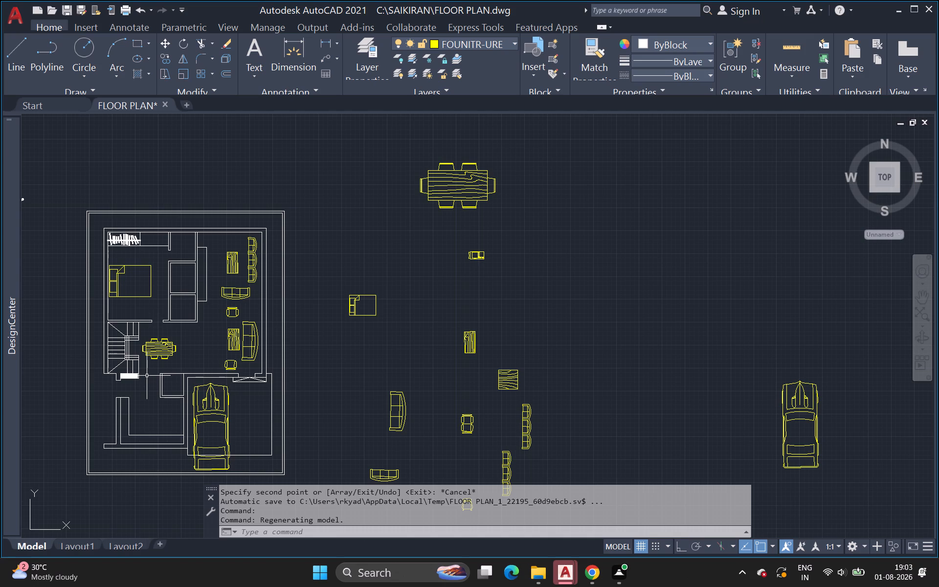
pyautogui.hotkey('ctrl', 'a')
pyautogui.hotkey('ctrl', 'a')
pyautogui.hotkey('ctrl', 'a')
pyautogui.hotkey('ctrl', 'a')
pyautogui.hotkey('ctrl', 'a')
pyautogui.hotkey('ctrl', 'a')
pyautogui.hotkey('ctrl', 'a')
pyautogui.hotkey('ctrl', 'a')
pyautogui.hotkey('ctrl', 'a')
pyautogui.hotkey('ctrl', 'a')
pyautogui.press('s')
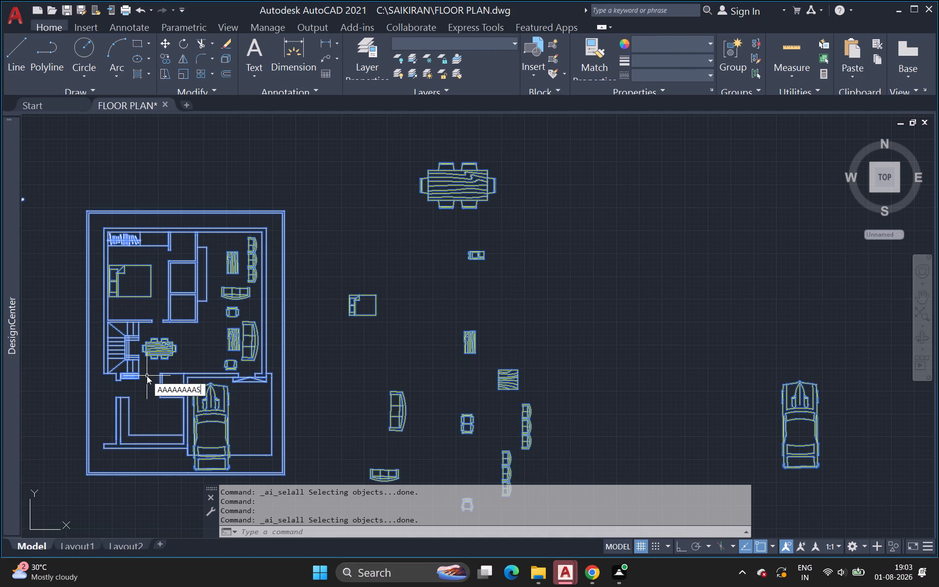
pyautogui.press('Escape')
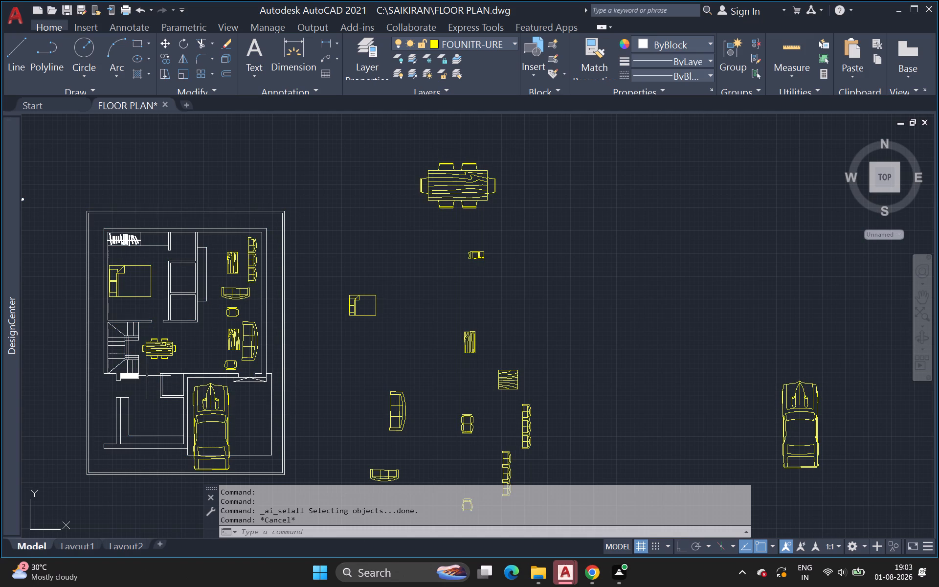
# Save the floor plan drawing.
pyautogui.hotkey('ctrl', 's')
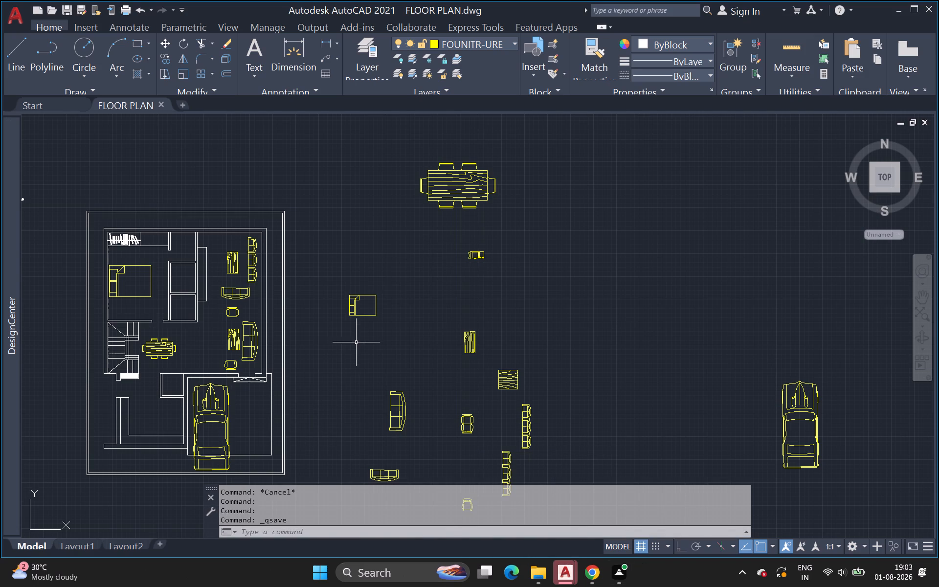
pyautogui.scroll(-1, 356, 342)
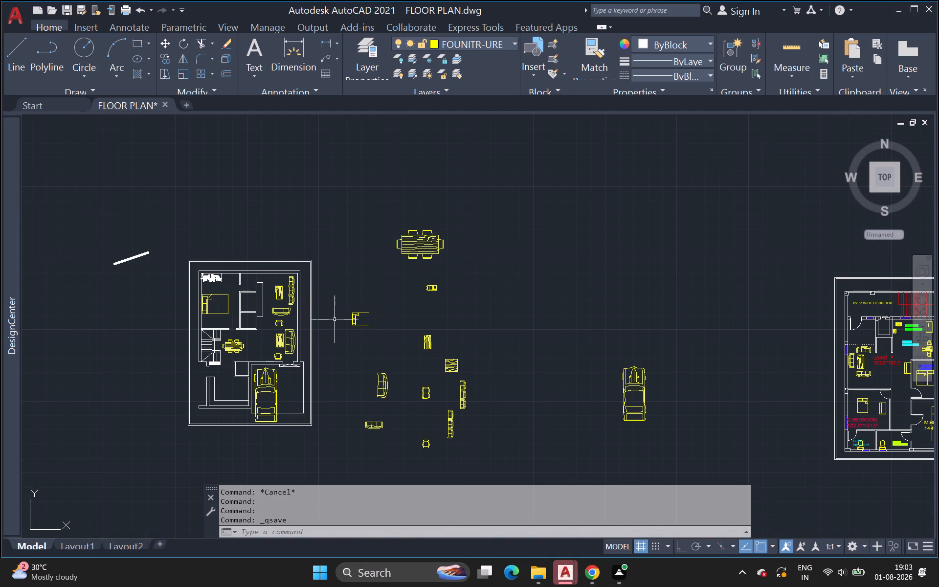
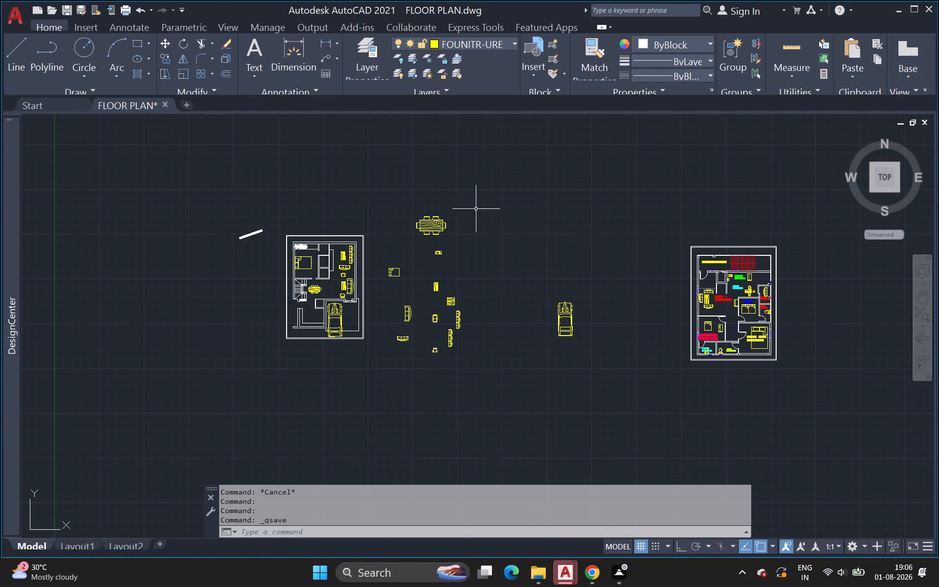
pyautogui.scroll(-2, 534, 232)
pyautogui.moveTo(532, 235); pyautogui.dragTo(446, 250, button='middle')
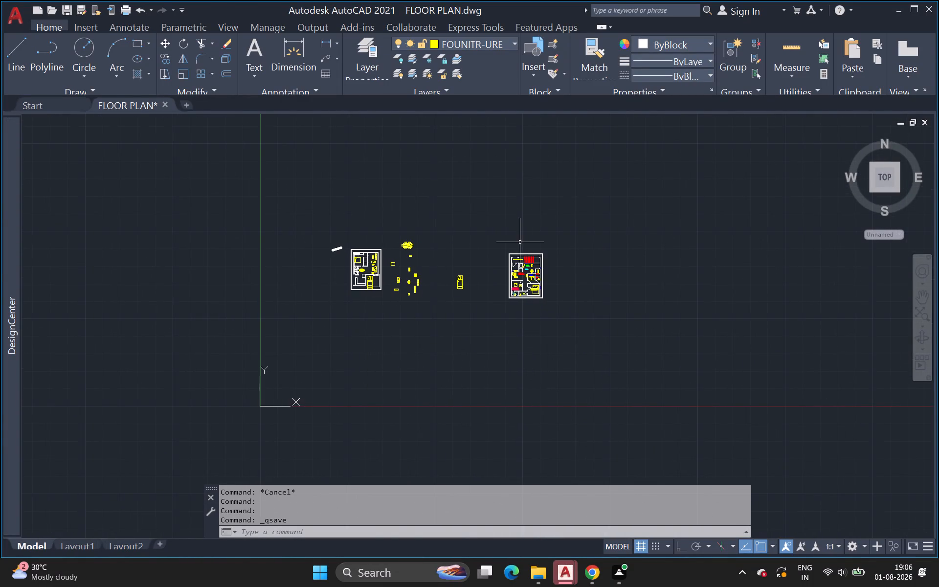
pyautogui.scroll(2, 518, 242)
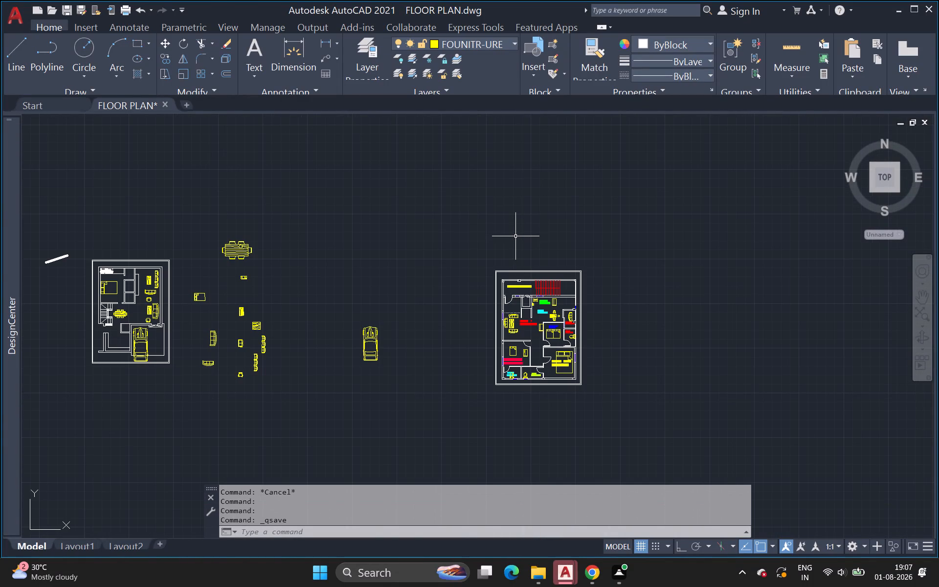
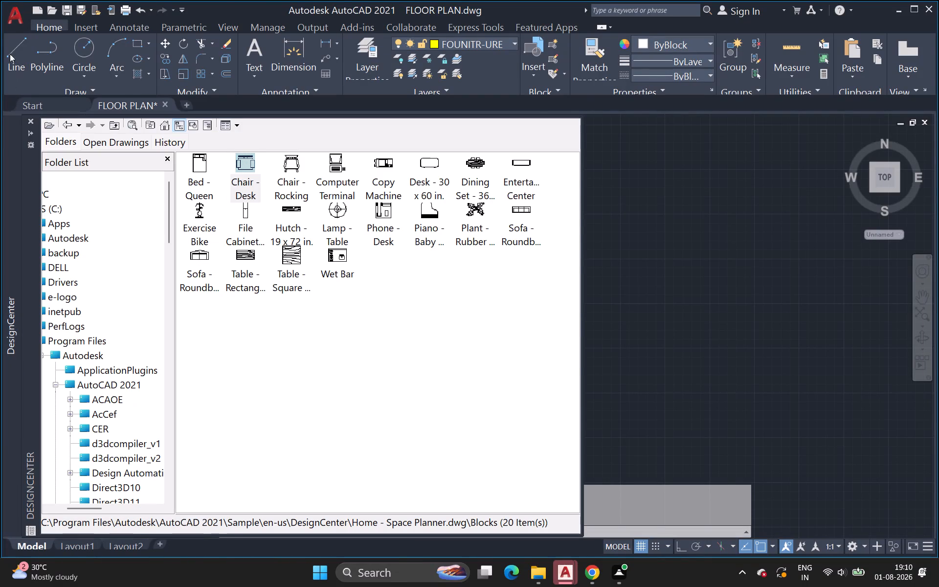
# Save the furnished FLOOR PLAN drawing under its existing name.
pyautogui.click(14, 22)
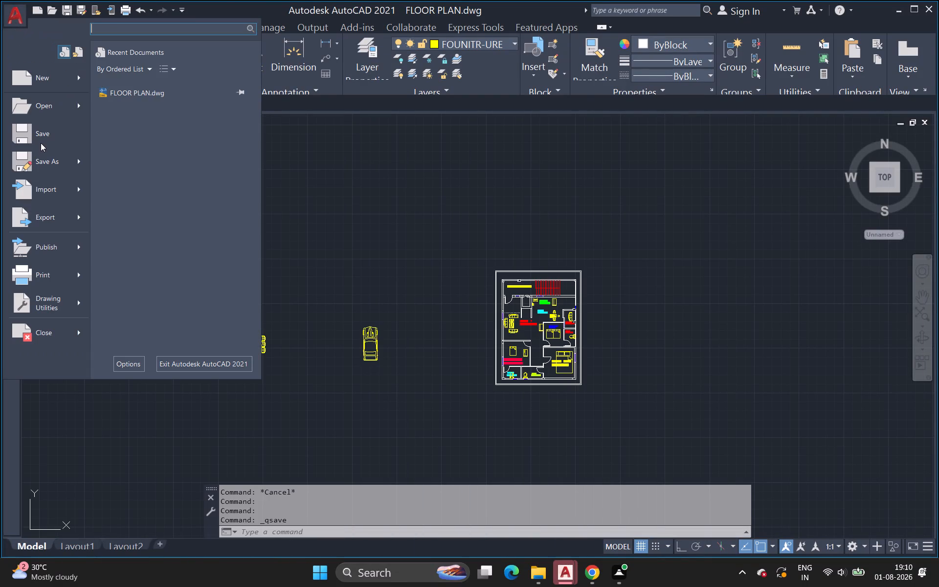
pyautogui.click(45, 138)
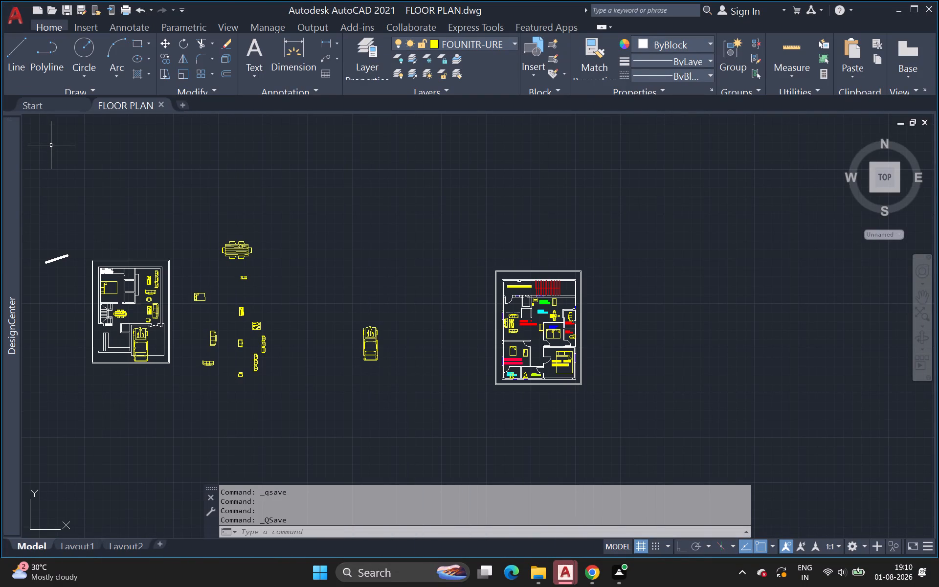
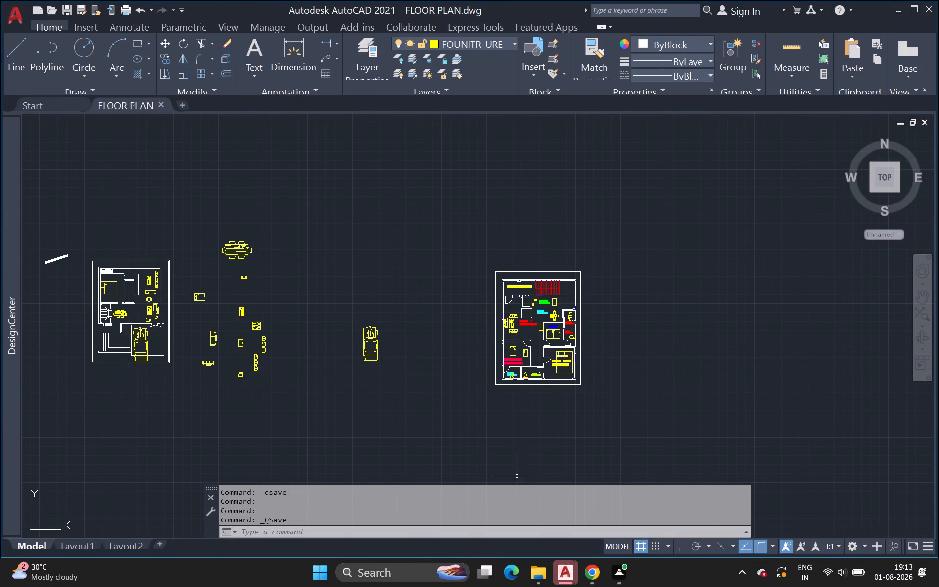
# Switch to the File Explorer window showing the Fix folder and close it.
pyautogui.click(535, 564)
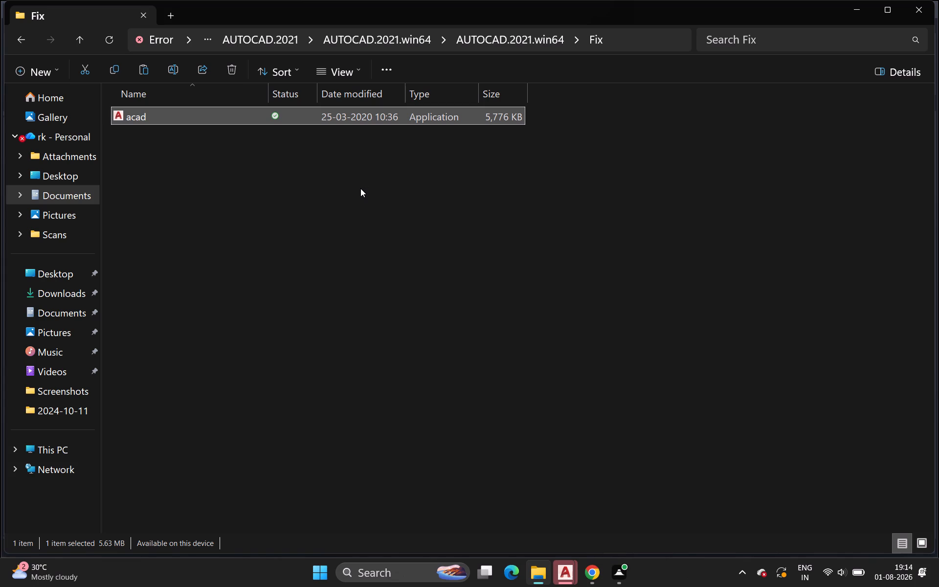
pyautogui.click(916, 9)
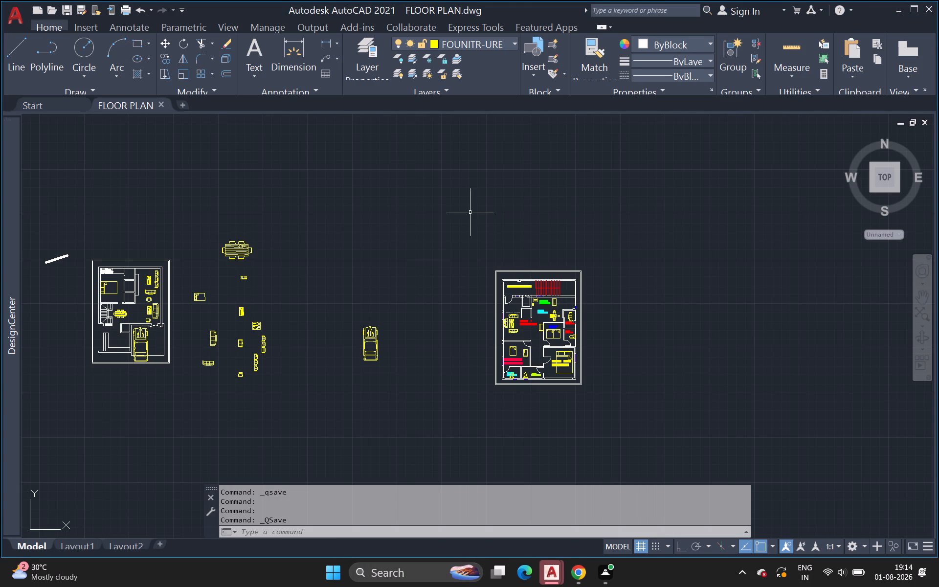
# Save the FLOOR PLAN drawing again under its existing name.
pyautogui.hotkey('ctrl', 's')
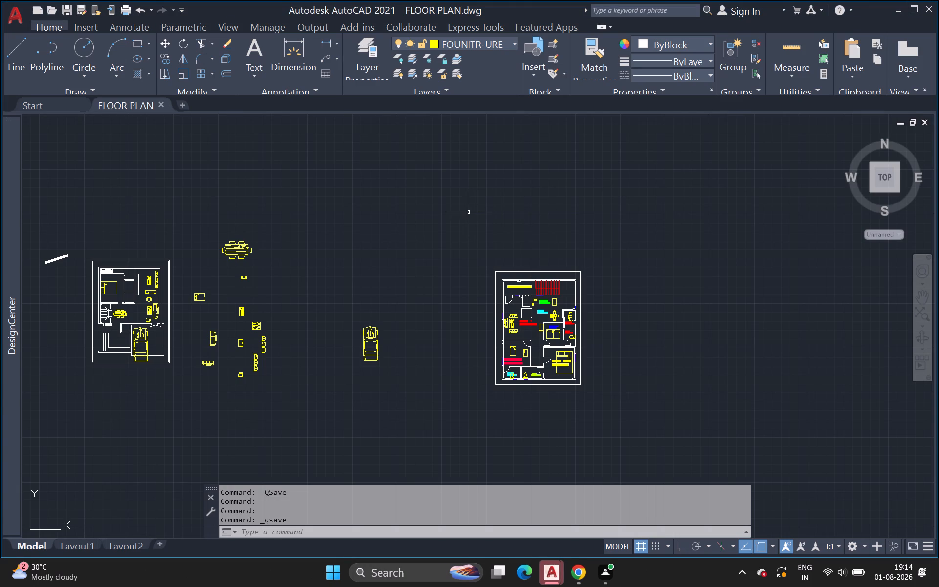
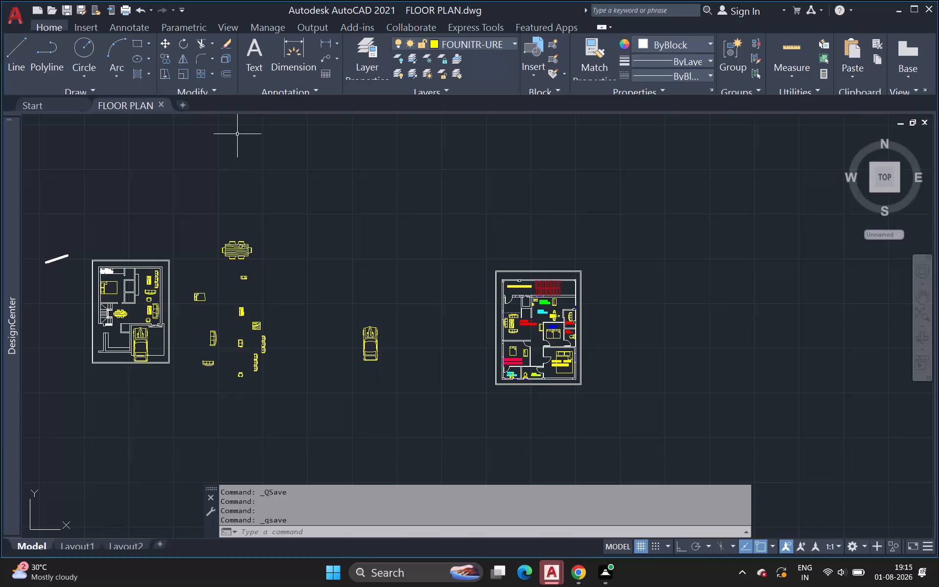
# Close AutoCAD with the saved FLOOR PLAN drawing.
pyautogui.click(931, 7)
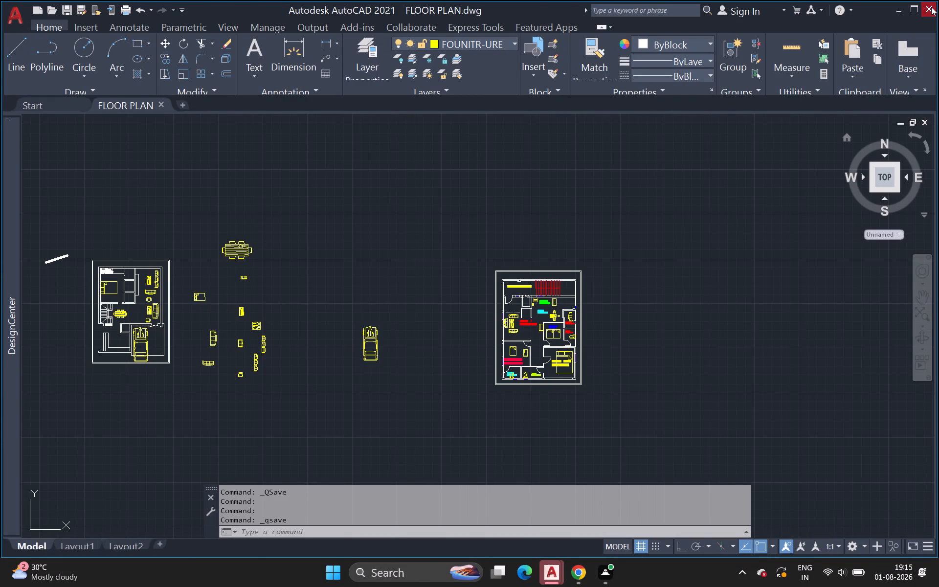
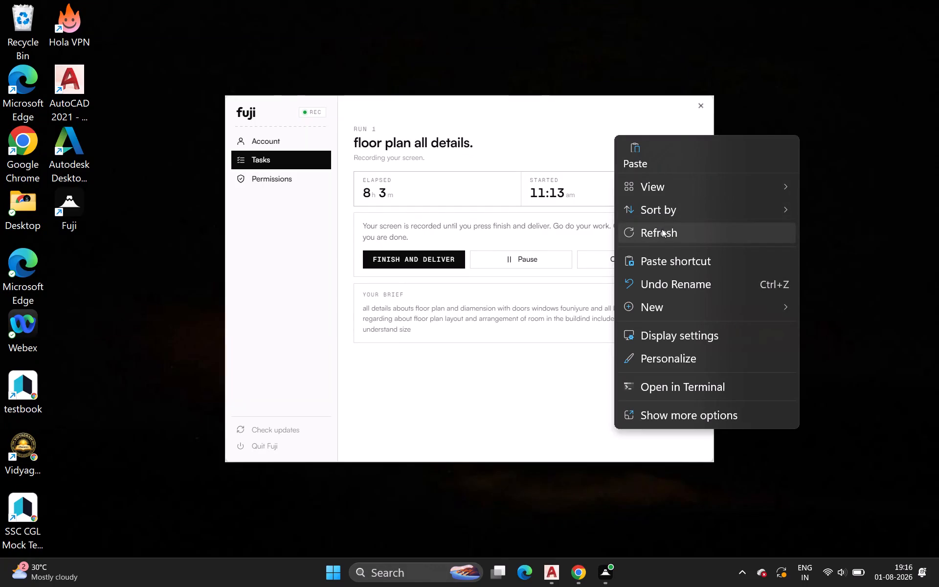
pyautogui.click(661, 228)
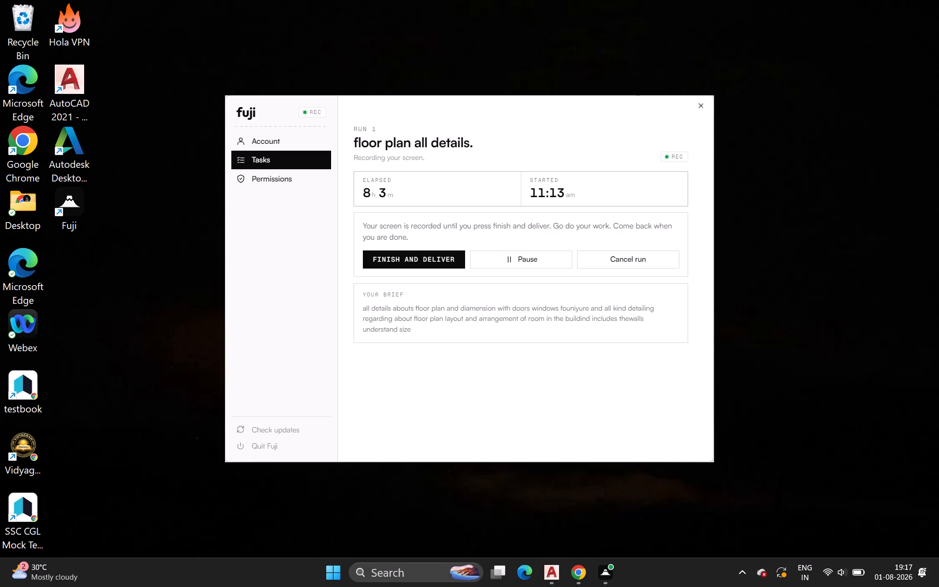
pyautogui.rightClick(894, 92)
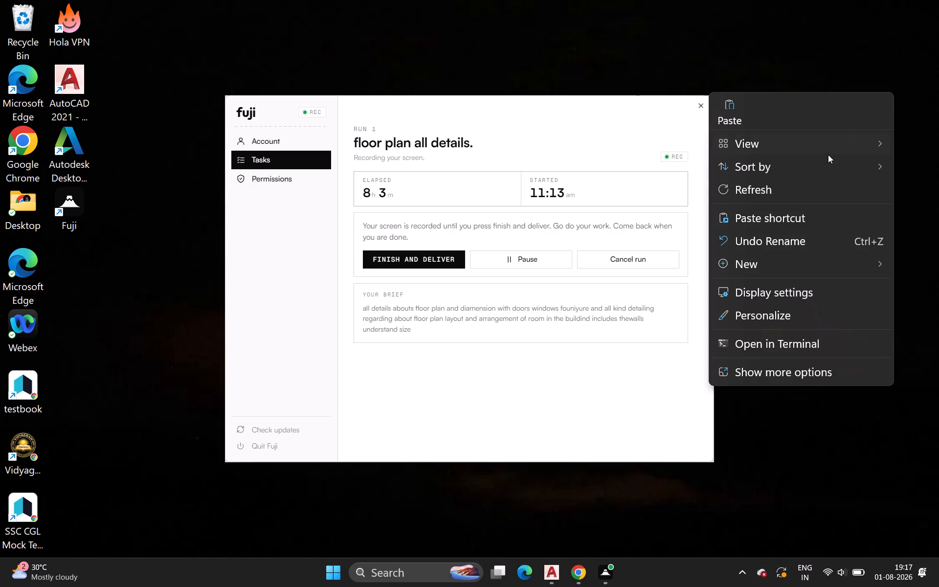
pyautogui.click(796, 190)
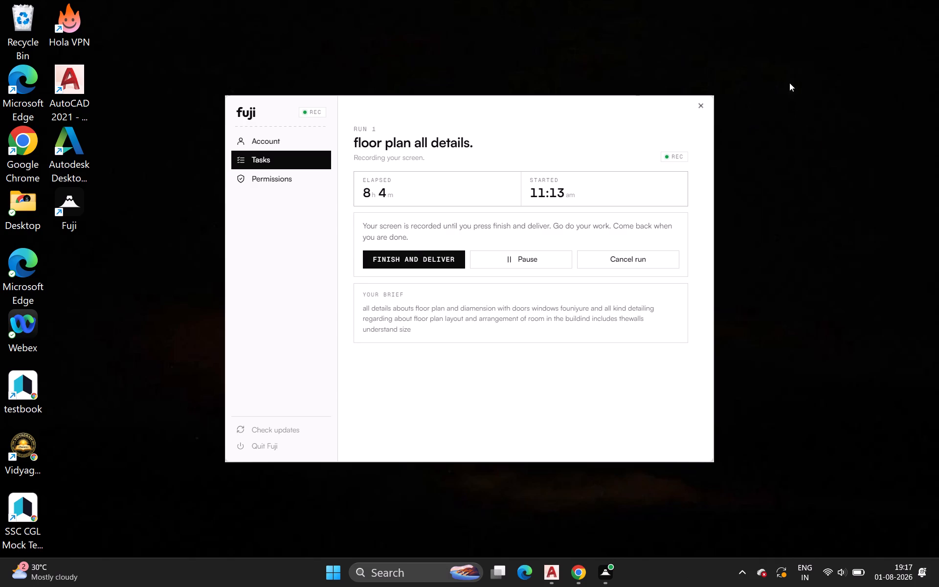
# Launch AutoCAD 2021 from the desktop.
pyautogui.doubleClick(68, 75)
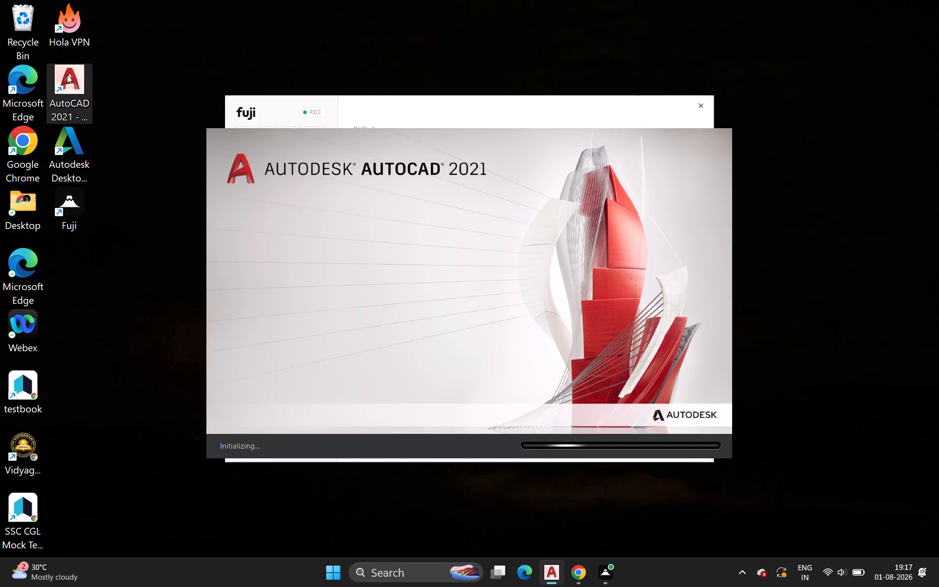